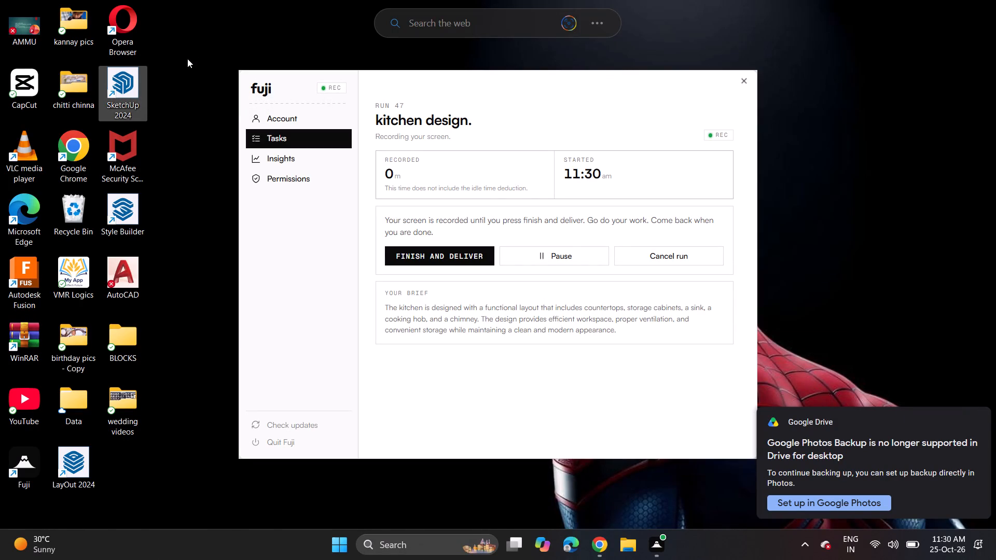
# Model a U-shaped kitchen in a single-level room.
# Launch SketchUp 2024 from the desktop and bring its welcome window into focus.
pyautogui.doubleClick(141, 75)
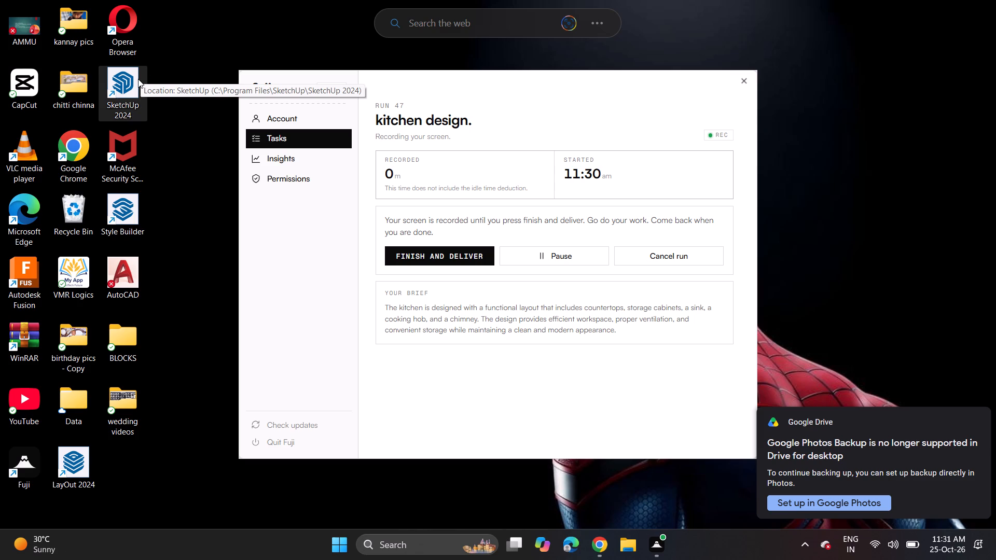
pyautogui.doubleClick(115, 84)
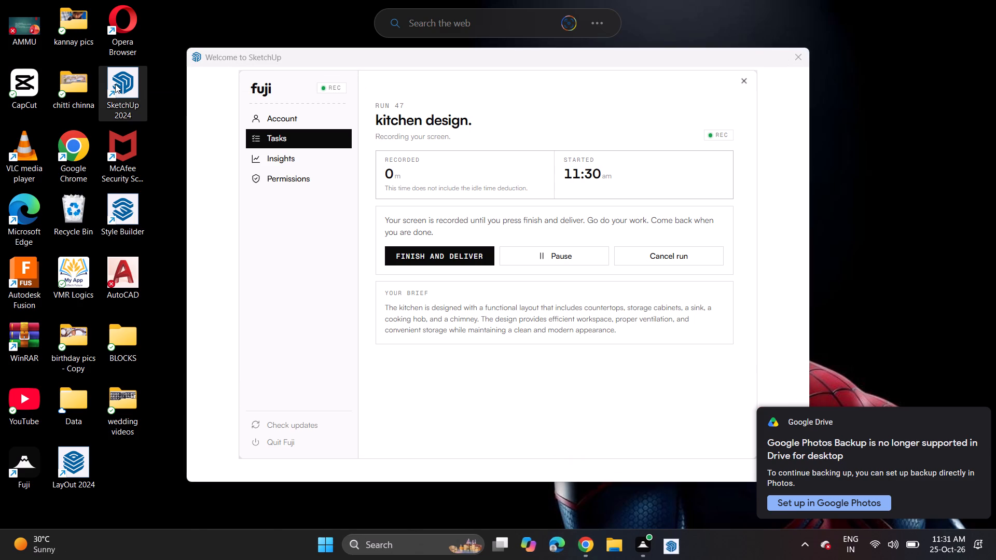
pyautogui.click(213, 103)
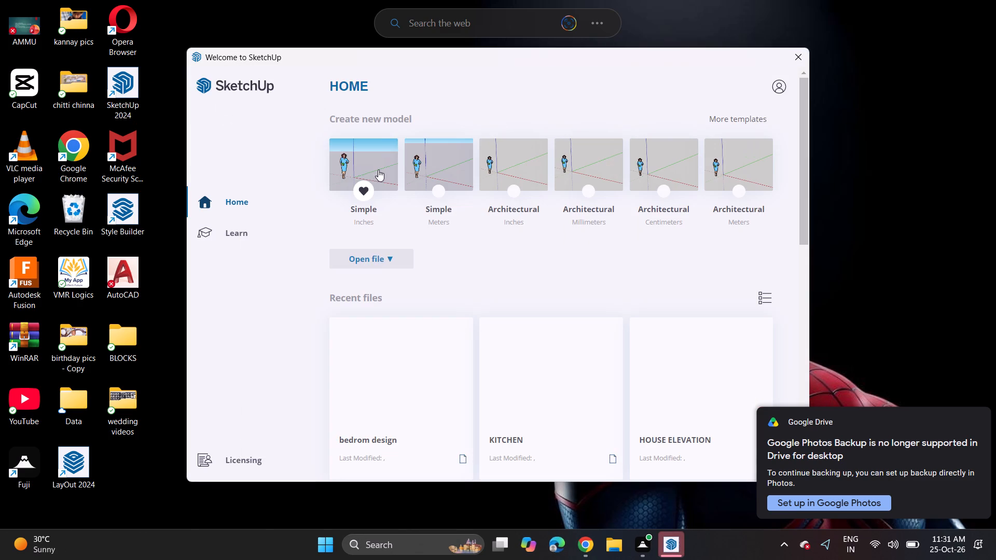
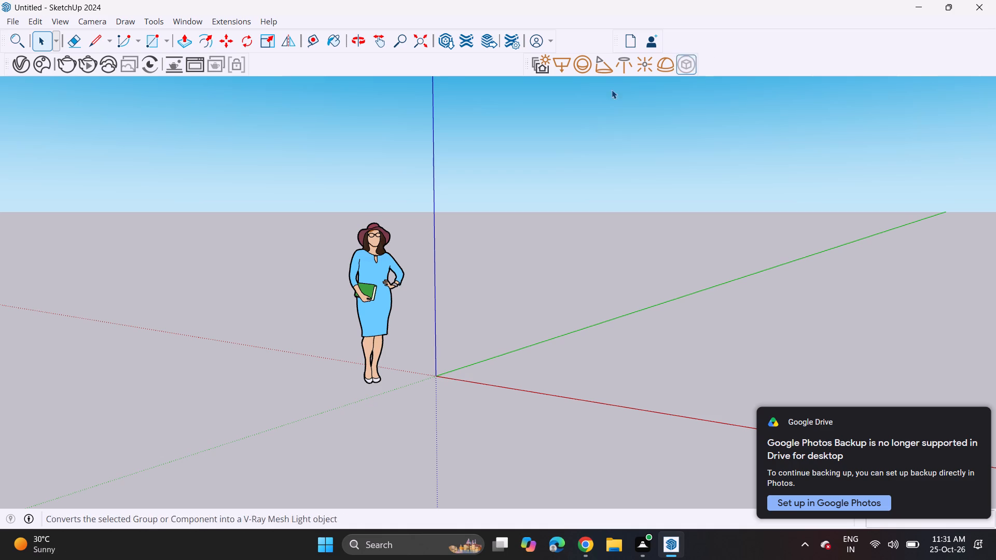
# Draw a rectangle about 21' 2" by 28' 9" on the ground plane for the kitchen floor.
pyautogui.scroll(-3, 385, 306)
pyautogui.moveTo(392, 306); pyautogui.dragTo(679, 312, button='middle')
pyautogui.keyDown('shift'); pyautogui.moveTo(676, 312); pyautogui.dragTo(185, 391, button='middle'); pyautogui.keyUp('shift')
pyautogui.moveTo(486, 309); pyautogui.dragTo(391, 334, button='middle')
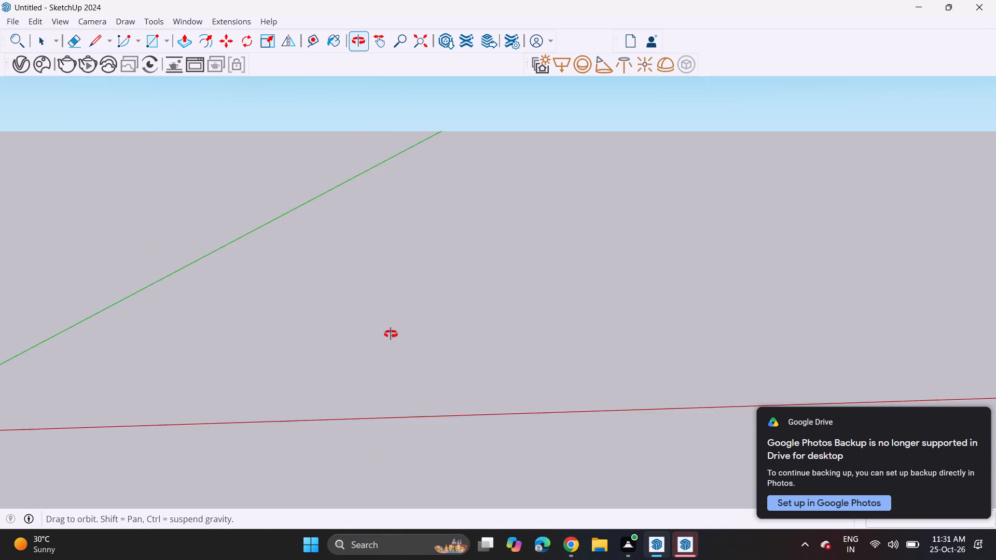
pyautogui.moveTo(391, 334); pyautogui.dragTo(389, 331, button='middle')
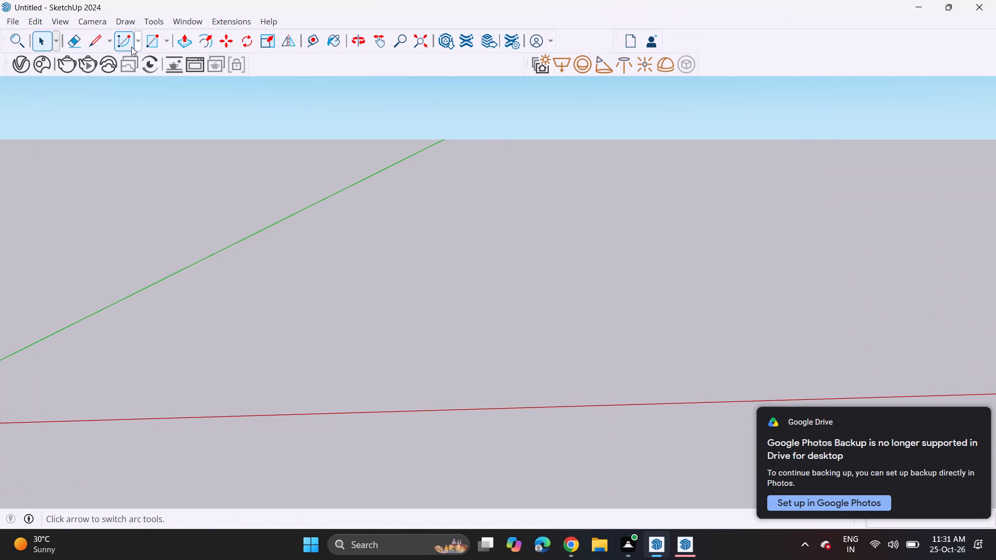
pyautogui.click(146, 51)
pyautogui.moveTo(432, 310); pyautogui.dragTo(434, 359, button='middle')
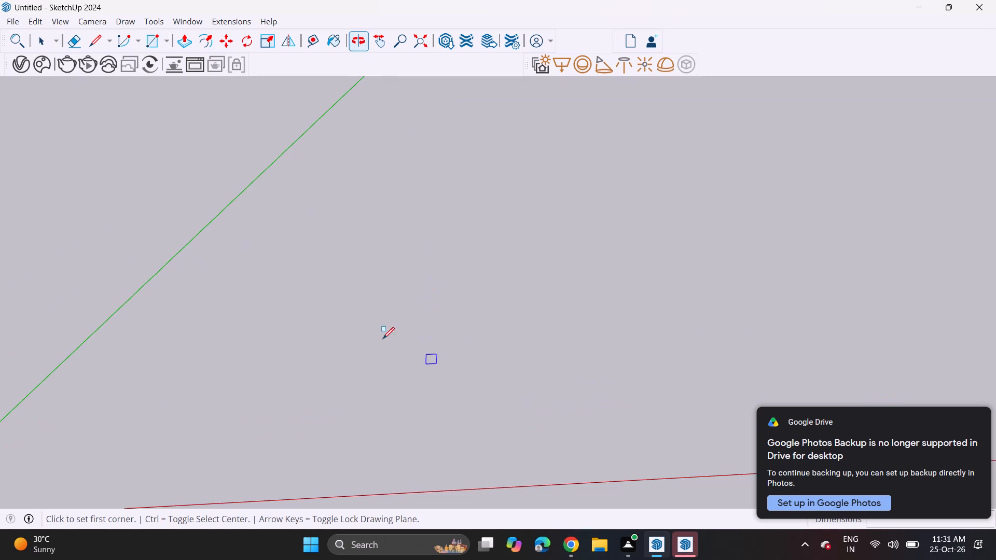
pyautogui.click(380, 324)
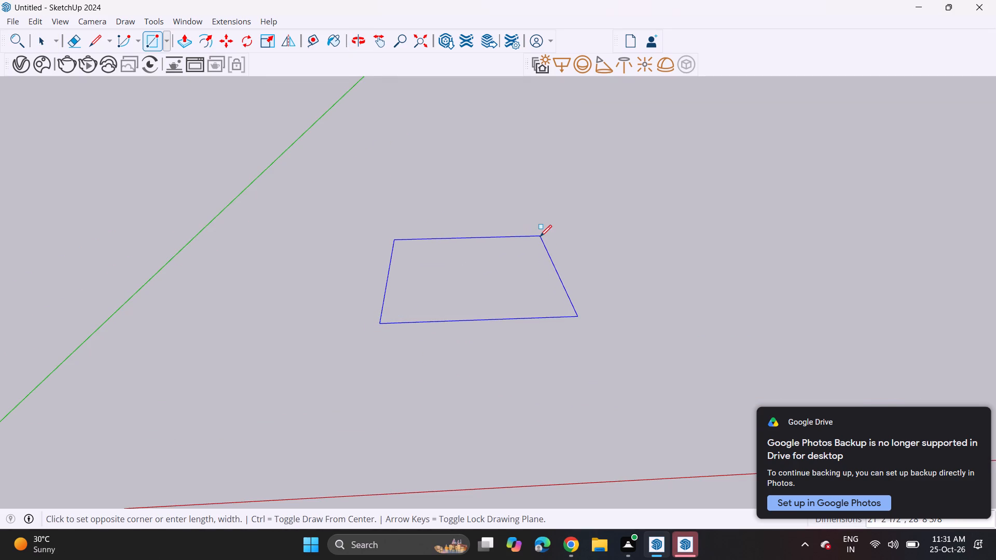
pyautogui.click(540, 236)
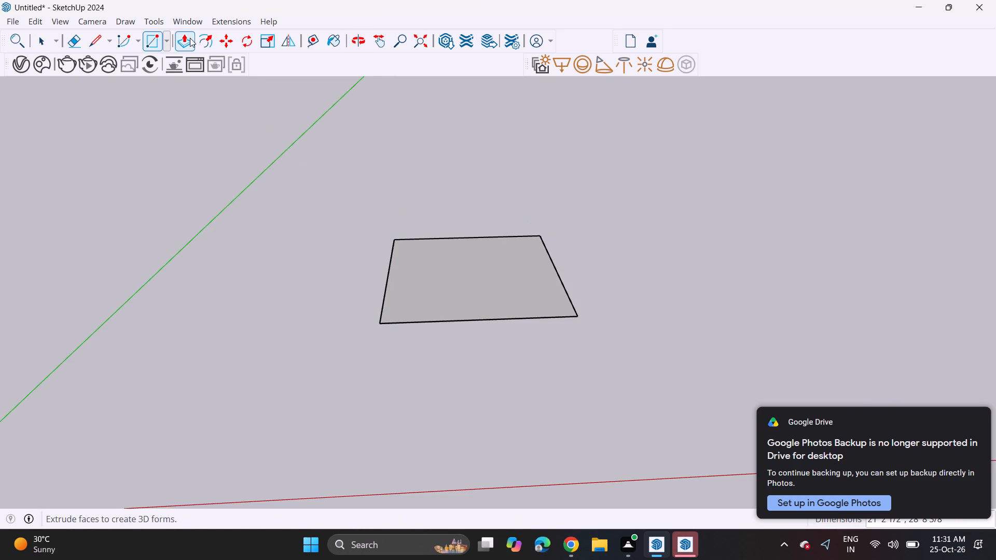
# Push/Pull the floor rectangle upward into a thin slab about 4 5/8" thick.
pyautogui.click(190, 38)
pyautogui.click(469, 318)
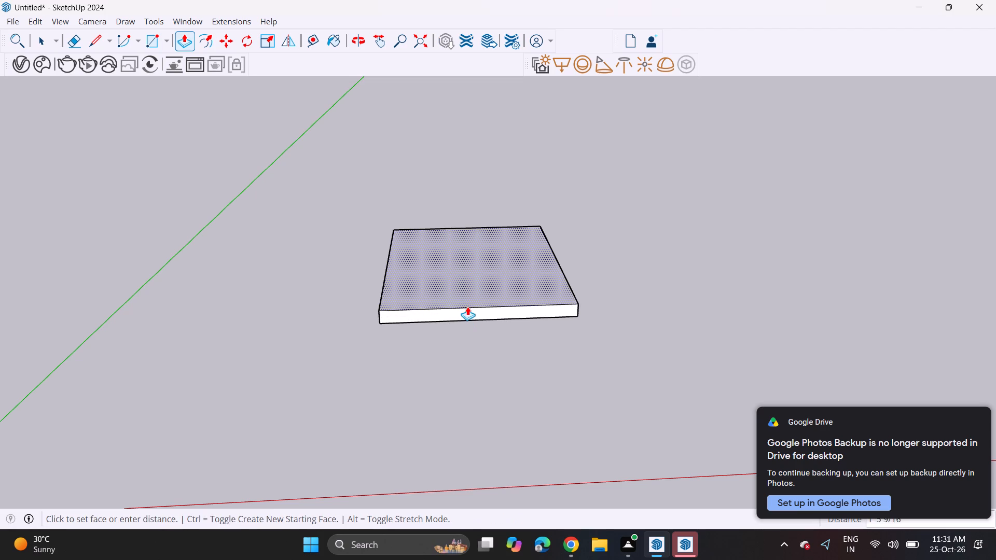
pyautogui.click(469, 315)
pyautogui.scroll(-1, 485, 271)
pyautogui.scroll(1, 485, 271)
pyautogui.moveTo(472, 268); pyautogui.dragTo(452, 257, button='middle')
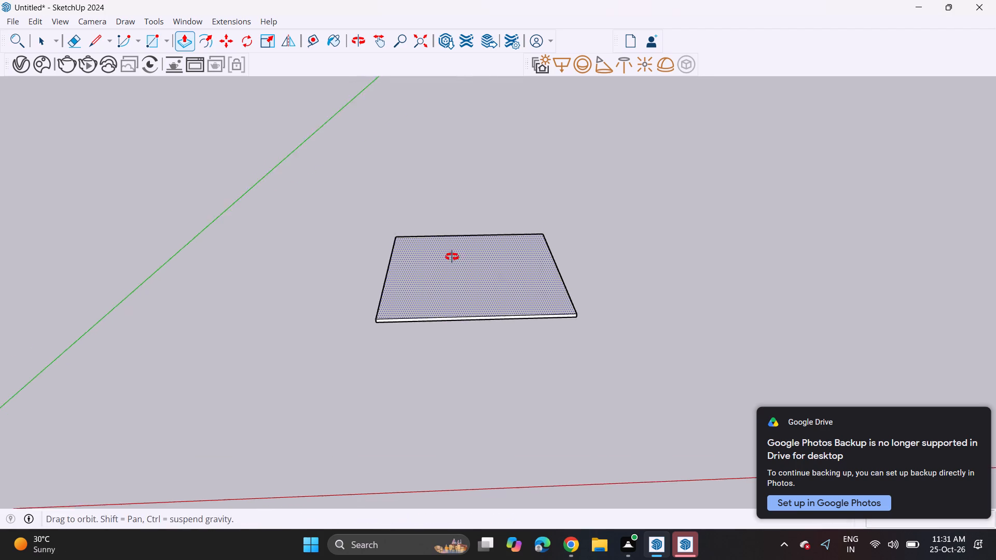
pyautogui.moveTo(452, 257); pyautogui.dragTo(430, 240, button='middle')
pyautogui.scroll(4, 435, 240)
pyautogui.scroll(1, 507, 229)
pyautogui.moveTo(524, 242); pyautogui.dragTo(552, 293, button='middle')
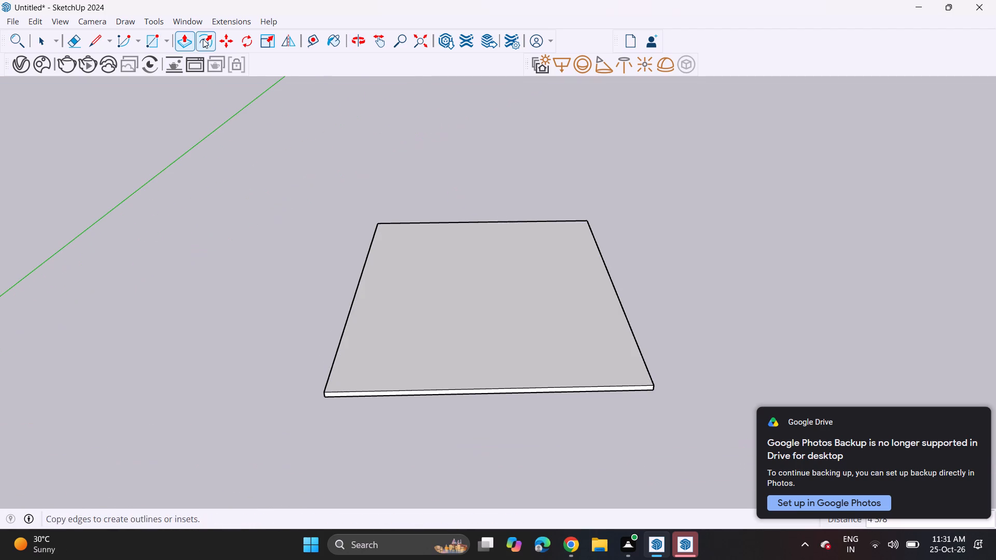
# Offset the slab's top outline inward by about 6" to mark the wall thickness.
pyautogui.click(204, 30)
pyautogui.click(211, 50)
pyautogui.click(376, 277)
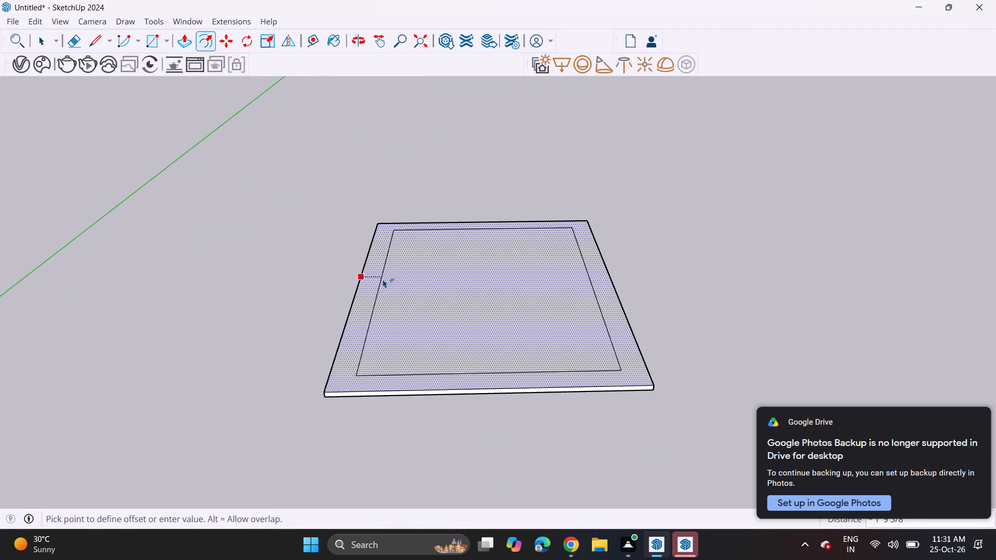
pyautogui.click(367, 276)
pyautogui.press('space')
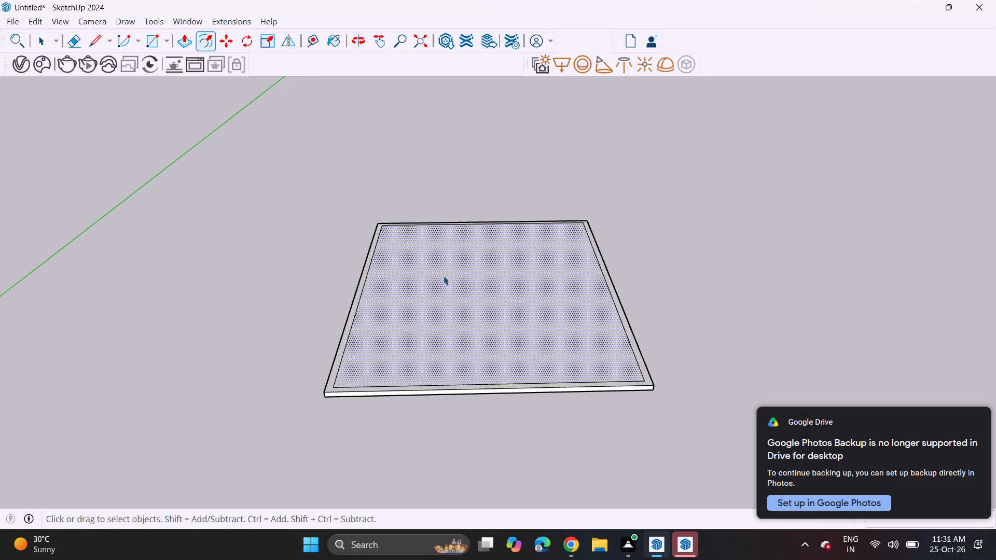
# Move the front edge of the inset outline onto the slab's front edge, leaving a U-shaped wall strip.
pyautogui.click(506, 381)
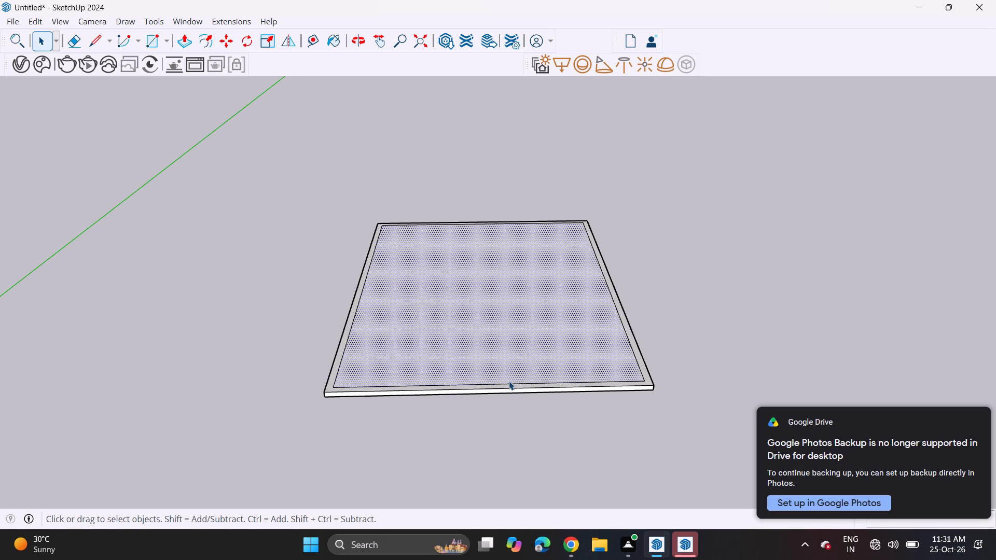
pyautogui.click(509, 381)
pyautogui.click(507, 387)
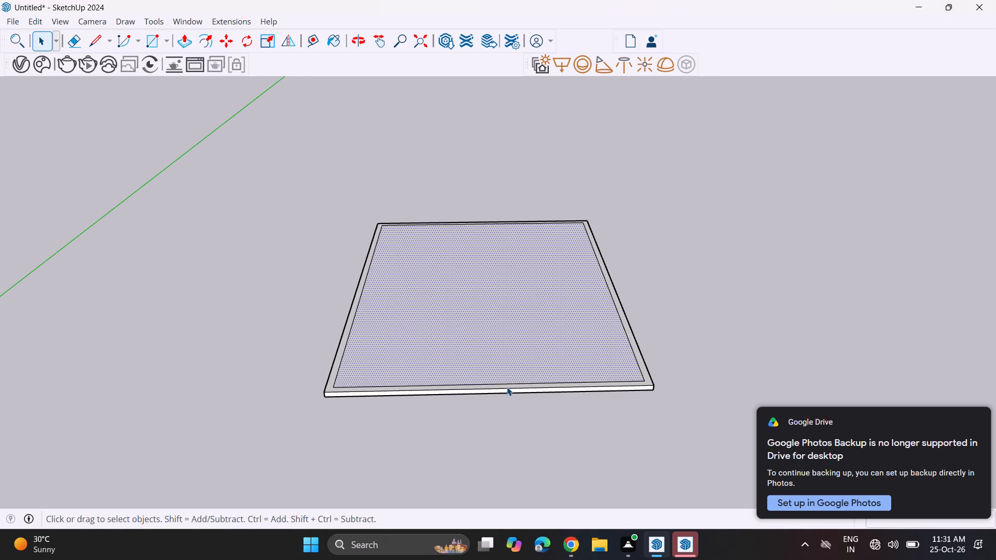
pyautogui.click(507, 386)
pyautogui.press('m')
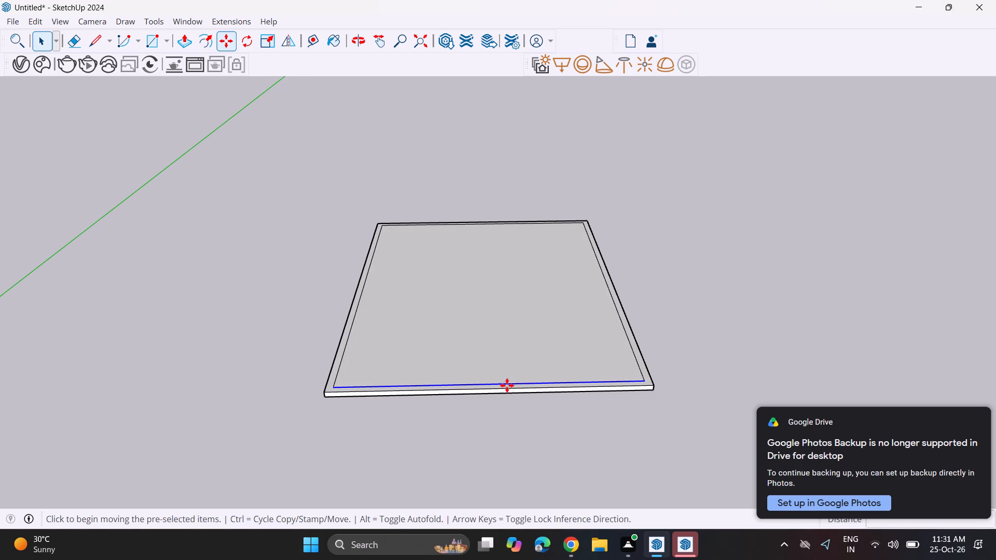
pyautogui.click(494, 385)
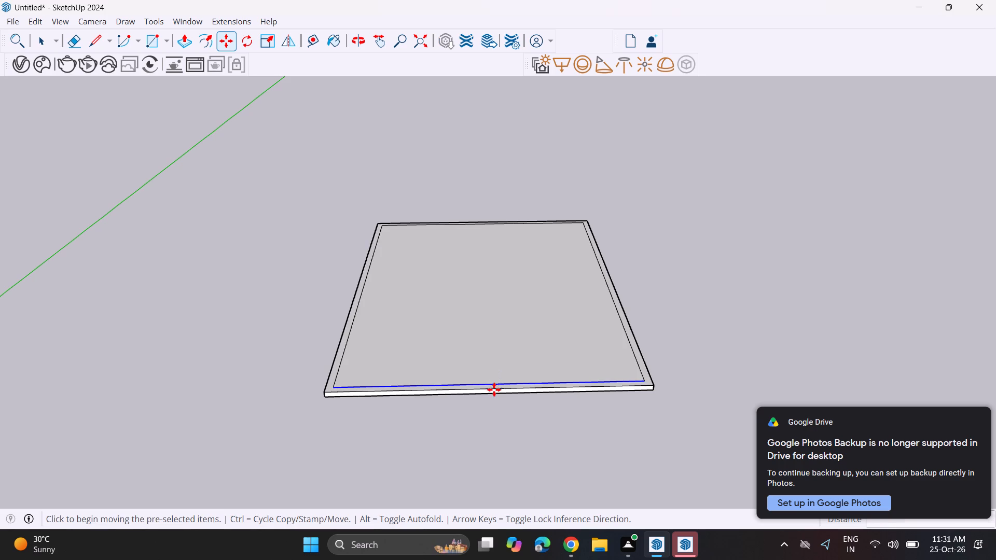
pyautogui.click(494, 390)
# Push/Pull the U-shaped wall strip up 10' to form the three walls.
pyautogui.click(186, 49)
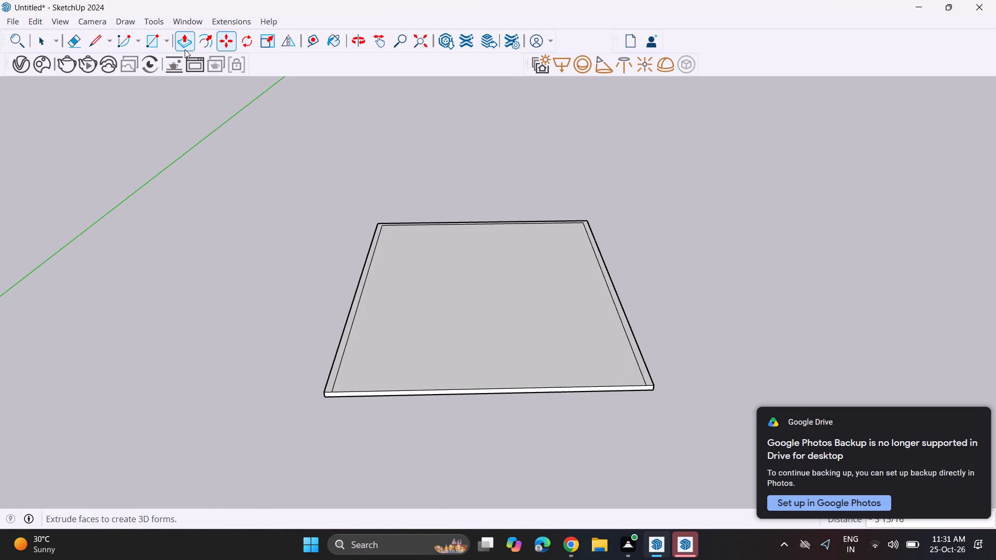
pyautogui.click(356, 300)
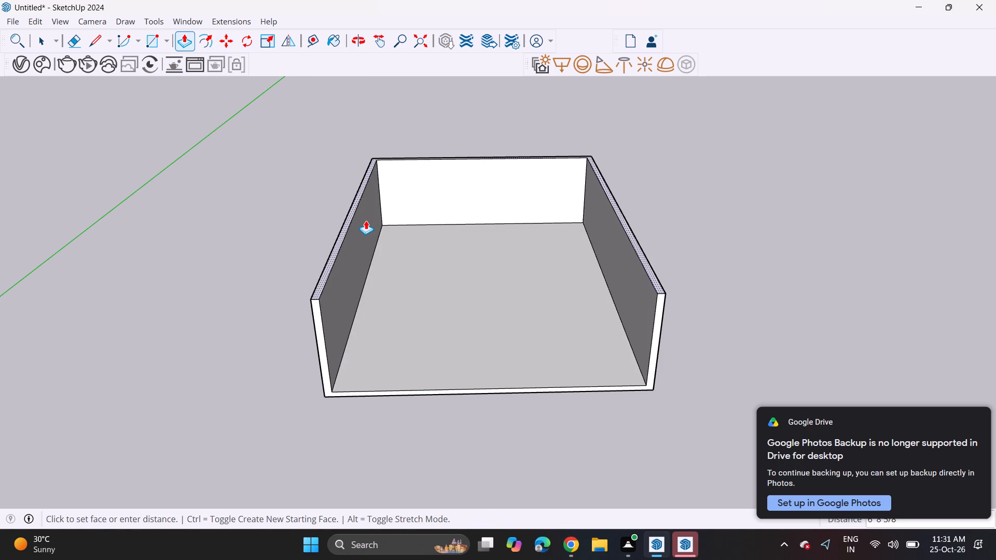
pyautogui.write("10'")
pyautogui.press('Return')
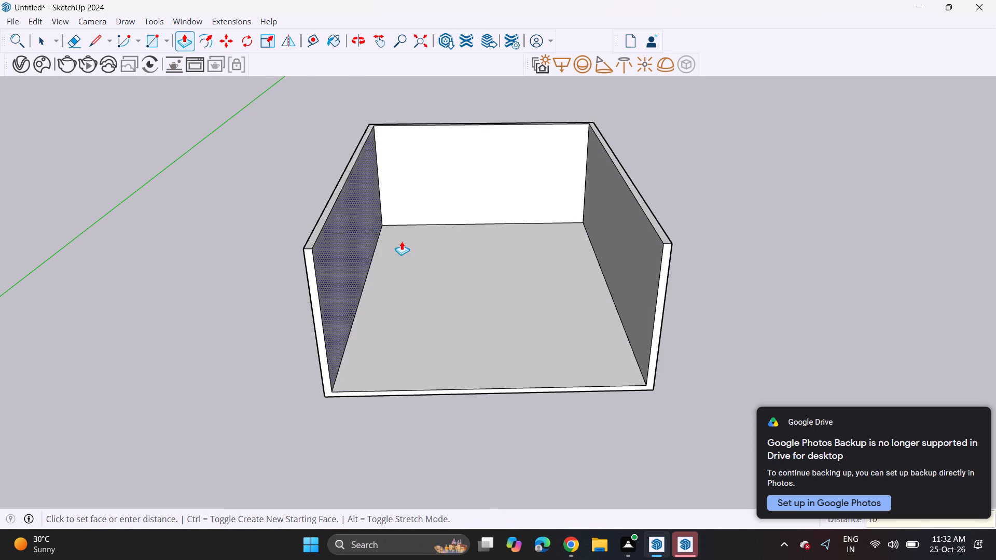
# Raise the top face of the three walls by about another 5' 9" with Push/Pull.
pyautogui.moveTo(460, 260); pyautogui.dragTo(467, 159, button='middle')
pyautogui.scroll(4, 487, 195)
pyautogui.moveTo(482, 225); pyautogui.dragTo(474, 221, button='middle')
pyautogui.scroll(2, 474, 221)
pyautogui.moveTo(474, 221); pyautogui.dragTo(466, 214, button='middle')
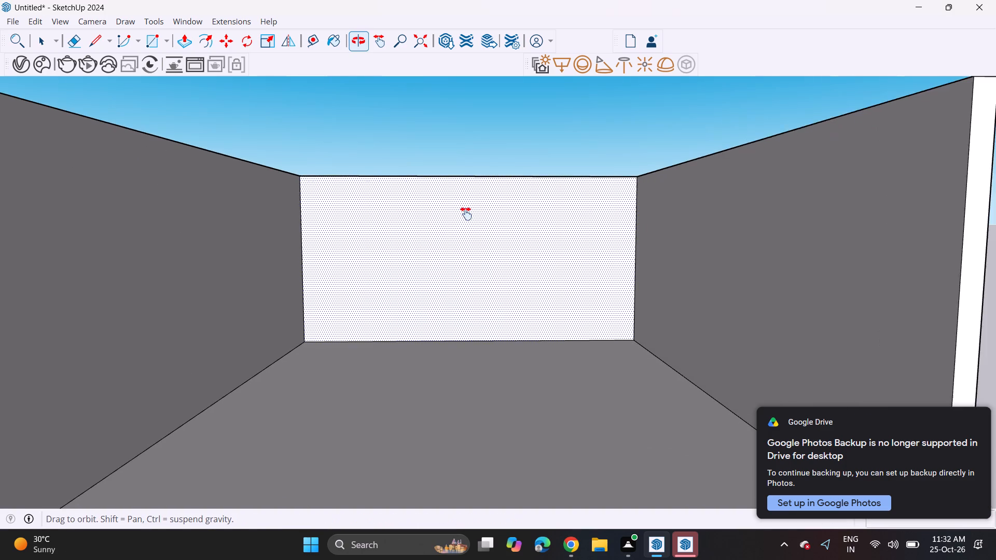
pyautogui.moveTo(466, 214); pyautogui.dragTo(473, 214, button='middle')
pyautogui.scroll(-5, 473, 215)
pyautogui.scroll(1, 458, 206)
pyautogui.moveTo(476, 226); pyautogui.dragTo(462, 356, button='middle')
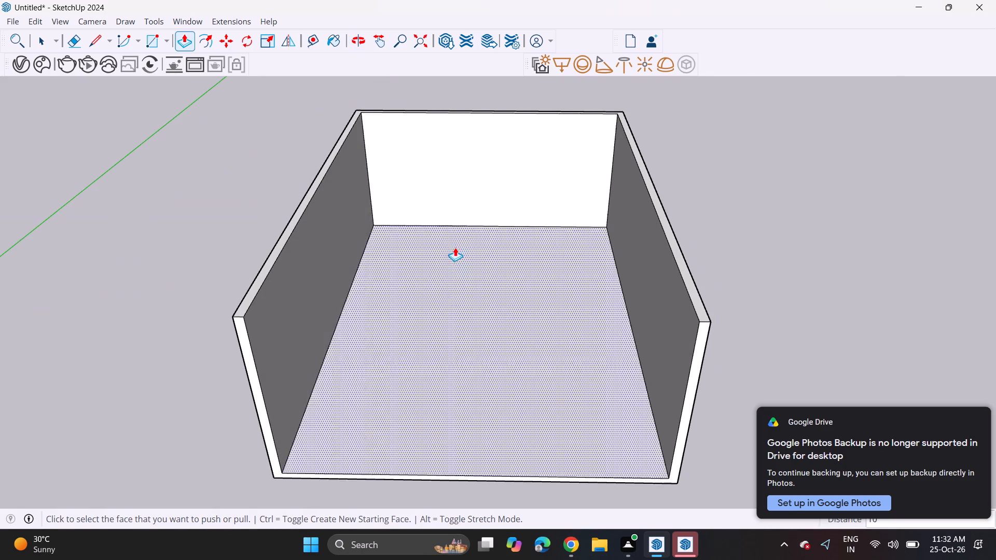
pyautogui.click(270, 271)
pyautogui.click(260, 202)
# Examine the room's proportions from the open front and from inside the walls.
pyautogui.moveTo(476, 228); pyautogui.dragTo(480, 119, button='middle')
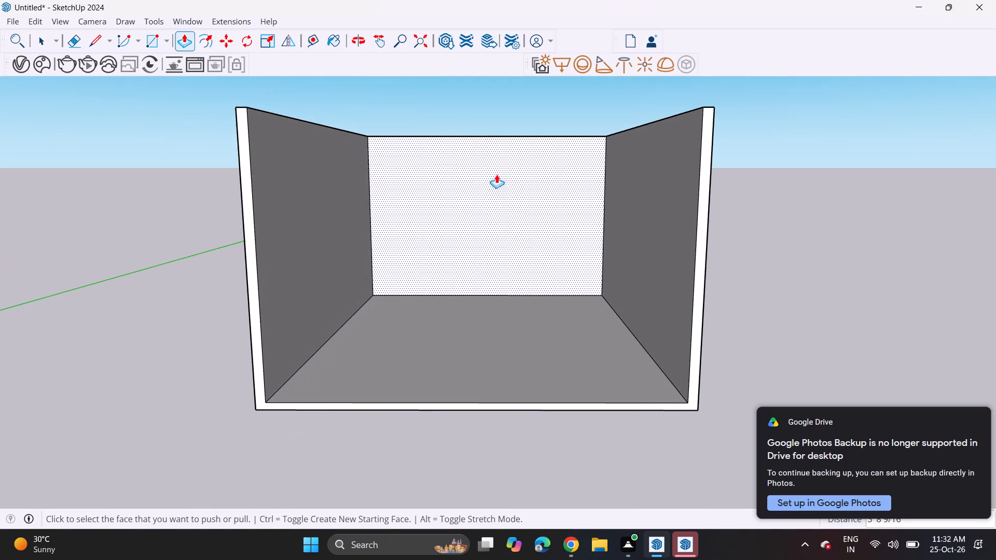
pyautogui.keyDown('shift'); pyautogui.moveTo(508, 188); pyautogui.dragTo(513, 229, button='middle'); pyautogui.keyUp('shift')
pyautogui.moveTo(508, 247); pyautogui.dragTo(500, 219, button='middle')
pyautogui.scroll(2, 500, 219)
pyautogui.keyDown('shift'); pyautogui.moveTo(492, 216); pyautogui.dragTo(461, 202, button='middle'); pyautogui.keyUp('shift')
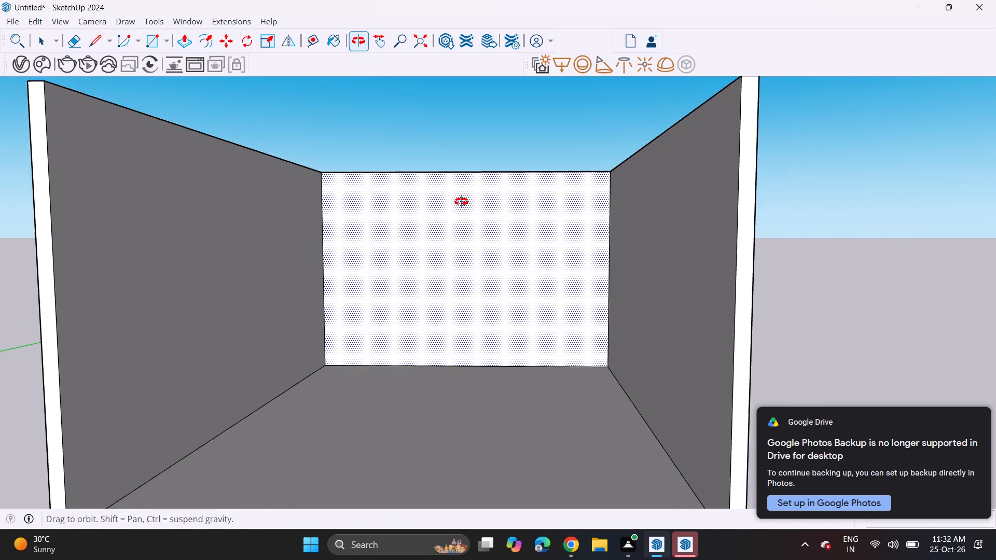
pyautogui.keyDown('shift'); pyautogui.moveTo(461, 202); pyautogui.dragTo(487, 202, button='middle'); pyautogui.keyUp('shift')
pyautogui.scroll(1, 486, 202)
pyautogui.moveTo(481, 200); pyautogui.dragTo(487, 168, button='middle')
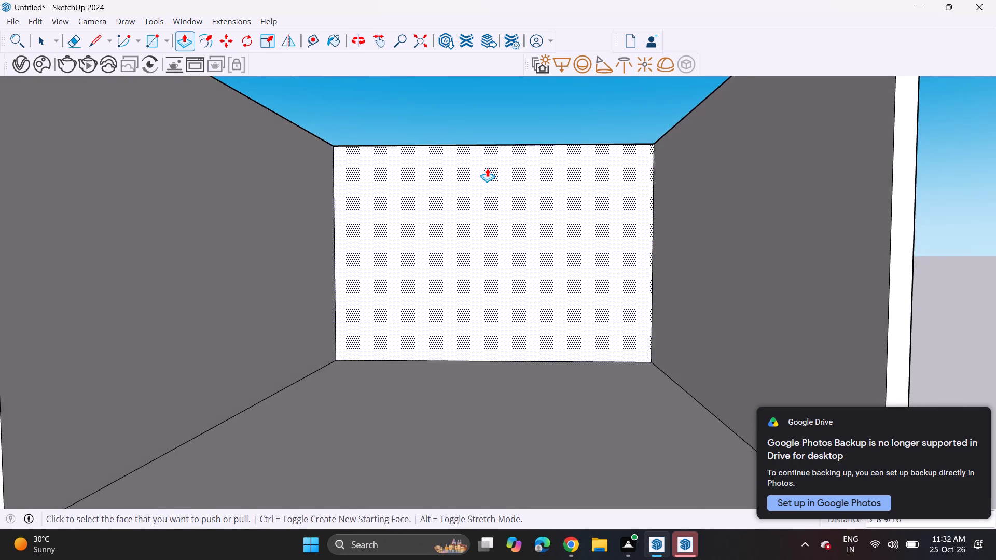
pyautogui.scroll(1, 488, 168)
pyautogui.keyDown('shift'); pyautogui.moveTo(516, 169); pyautogui.dragTo(530, 166, button='middle'); pyautogui.keyUp('shift')
pyautogui.scroll(-6, 530, 166)
pyautogui.scroll(1, 530, 166)
pyautogui.moveTo(516, 232); pyautogui.dragTo(504, 276, button='middle')
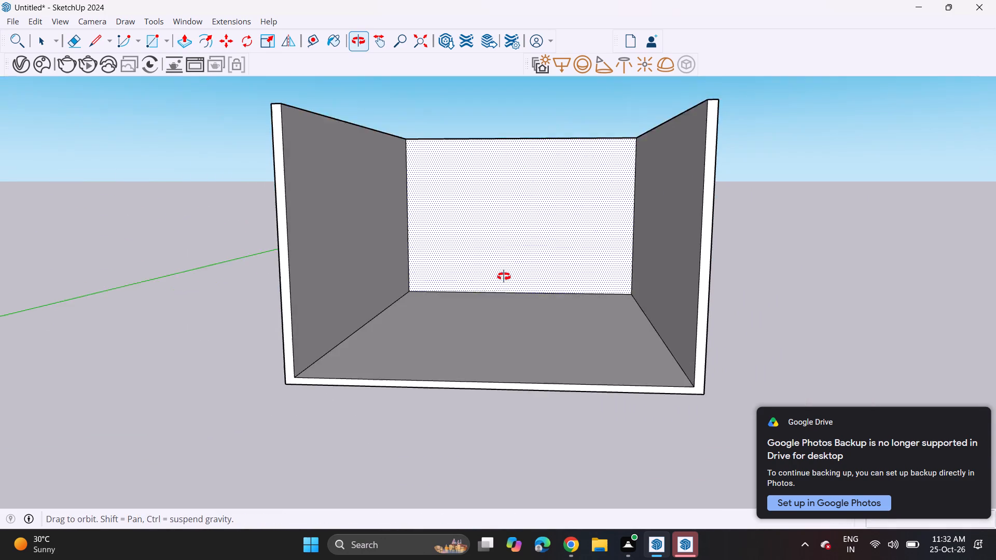
# Push/Pull the outer face of the right-hand side wall outward to extend the building's width.
pyautogui.moveTo(504, 276); pyautogui.dragTo(450, 321, button='middle')
pyautogui.scroll(-3, 466, 315)
pyautogui.keyDown('shift'); pyautogui.moveTo(446, 316); pyautogui.dragTo(337, 280, button='middle'); pyautogui.keyUp('shift')
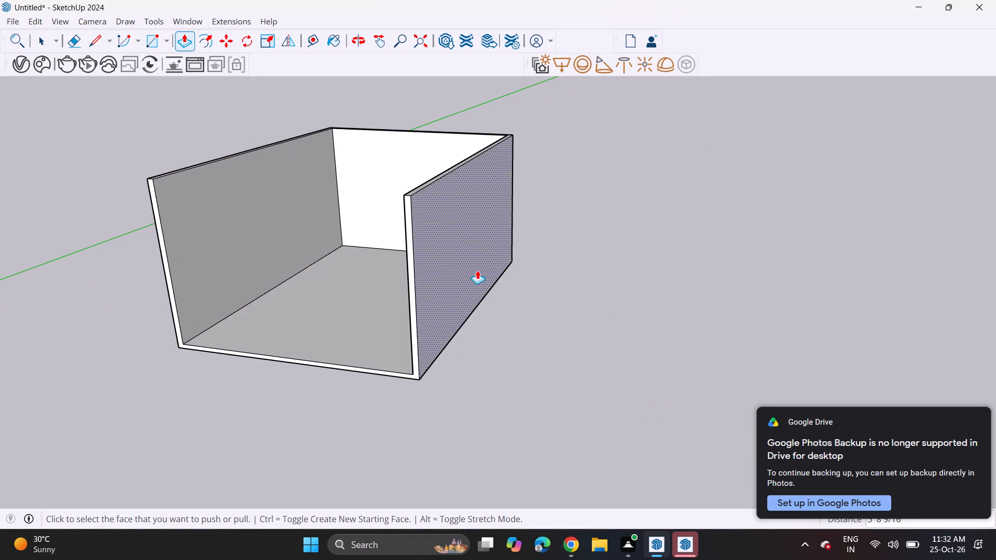
pyautogui.click(477, 270)
pyautogui.click(622, 271)
# Thin the extended right-hand wall by pushing its inner face outward and its outer face back in about 4' 10".
pyautogui.moveTo(490, 272); pyautogui.dragTo(518, 273, button='middle')
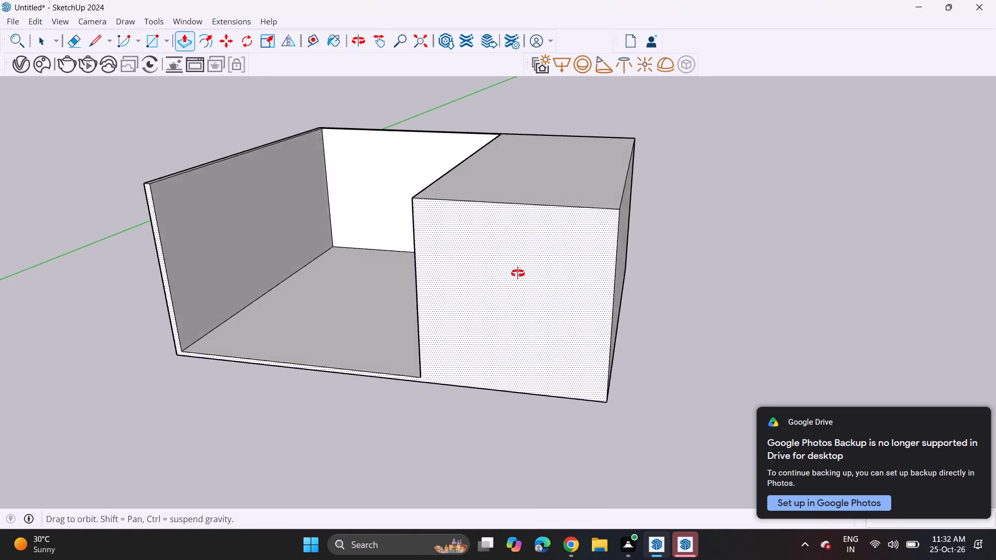
pyautogui.moveTo(518, 273); pyautogui.dragTo(624, 248, button='middle')
pyautogui.click(496, 253)
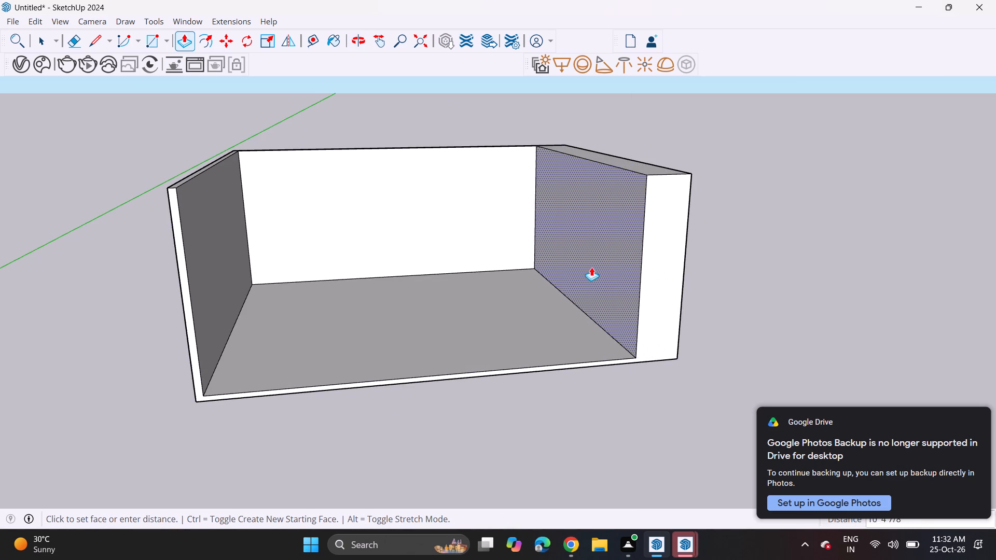
pyautogui.click(606, 257)
pyautogui.moveTo(707, 234); pyautogui.dragTo(560, 250, button='middle')
pyautogui.click(642, 277)
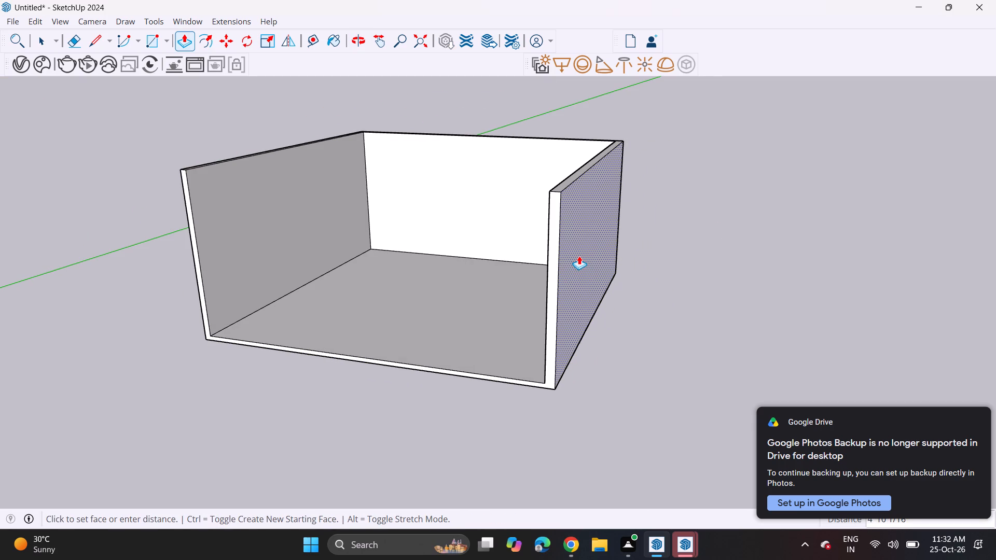
pyautogui.click(579, 256)
# Examine the widened room from the front, from inside and from above.
pyautogui.moveTo(327, 305); pyautogui.dragTo(435, 248, button='middle')
pyautogui.scroll(5, 436, 248)
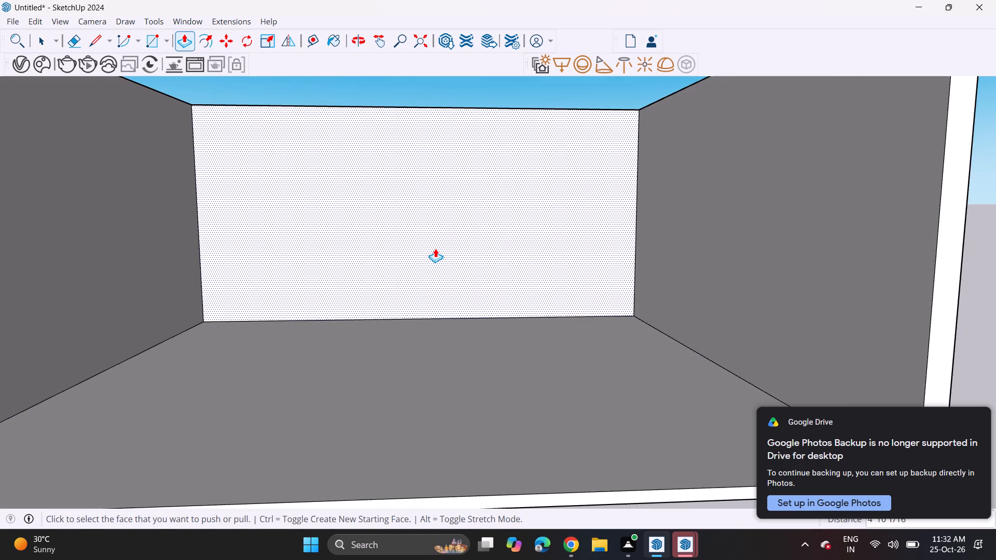
pyautogui.scroll(-1, 435, 248)
pyautogui.keyDown('shift'); pyautogui.scroll(-1, 436, 248); pyautogui.keyUp('shift')
pyautogui.keyDown('shift'); pyautogui.moveTo(436, 248); pyautogui.dragTo(460, 273, button='middle'); pyautogui.keyUp('shift')
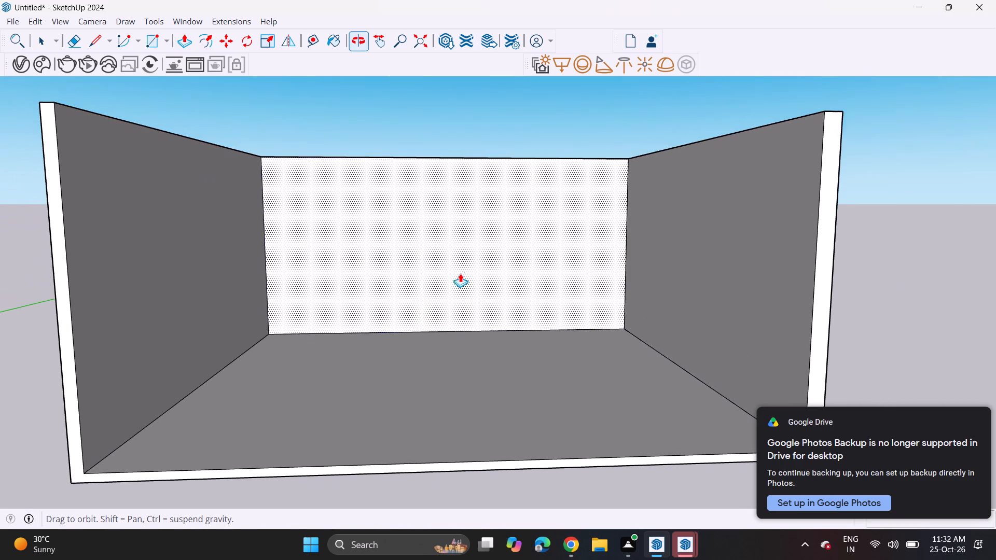
pyautogui.moveTo(457, 273); pyautogui.dragTo(446, 263, button='middle')
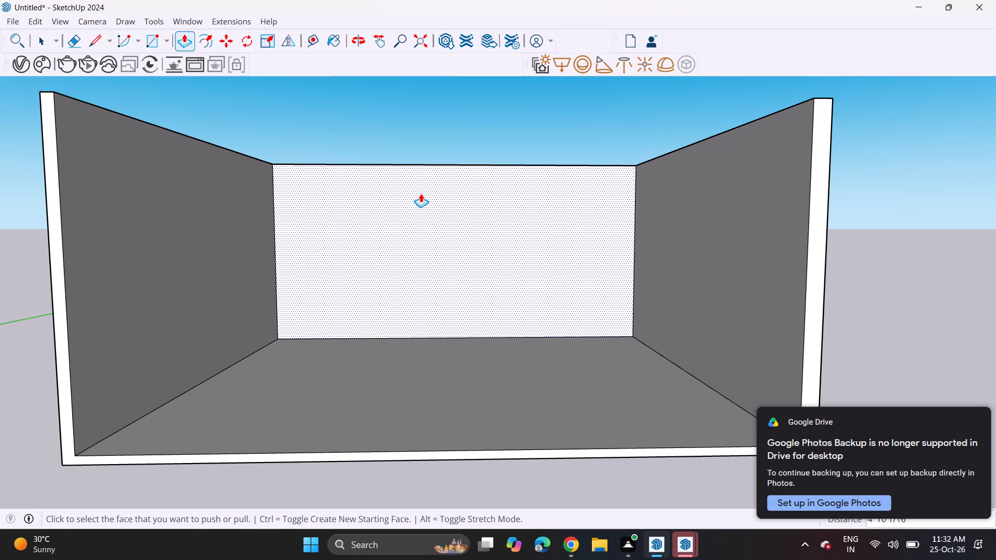
pyautogui.scroll(-3, 421, 194)
pyautogui.moveTo(443, 189); pyautogui.dragTo(462, 249, button='middle')
pyautogui.scroll(-1, 460, 213)
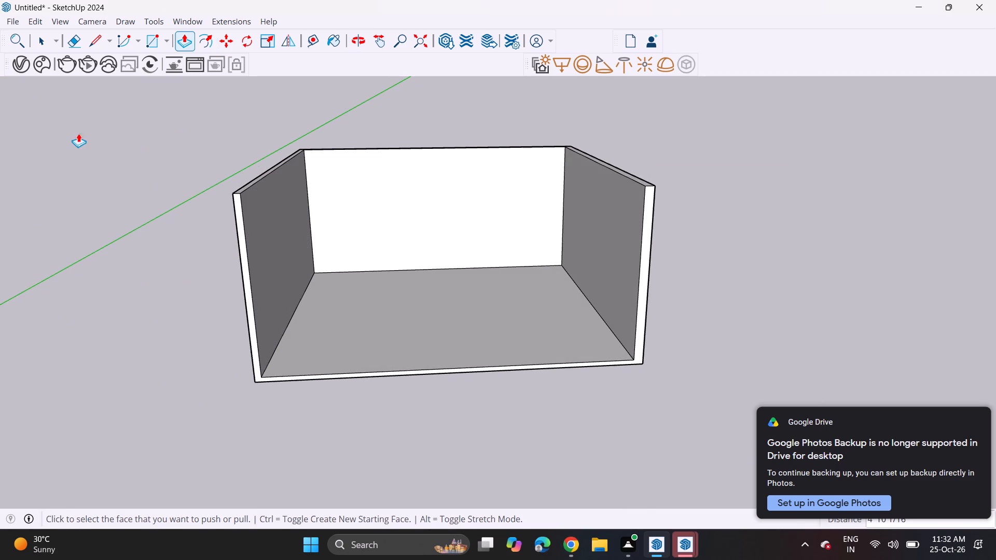
# Draw a 6" wide rotated rectangle along the full length of the back wall's outer top edge.
pyautogui.click(168, 43)
pyautogui.click(186, 76)
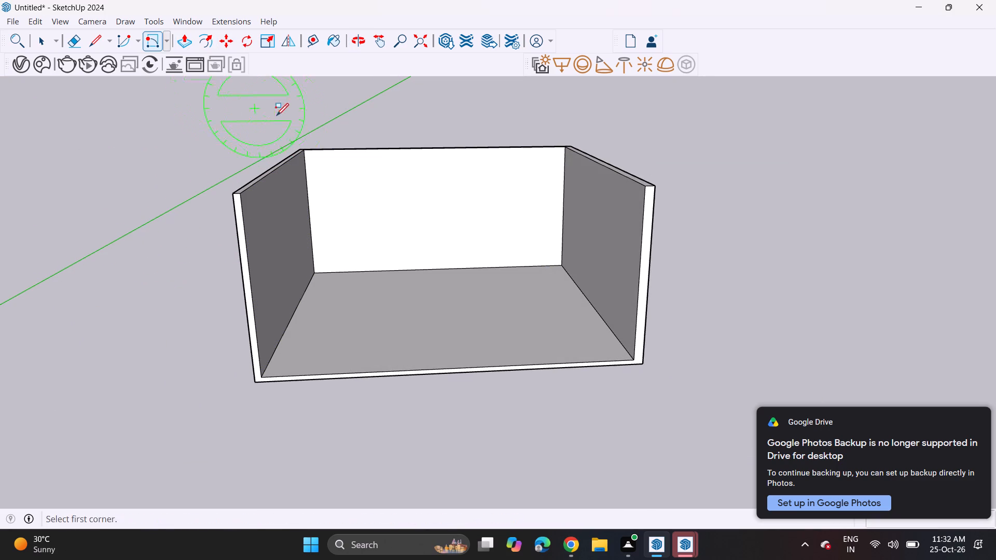
pyautogui.moveTo(281, 120); pyautogui.dragTo(282, 181, button='middle')
pyautogui.scroll(1, 276, 122)
pyautogui.click(289, 118)
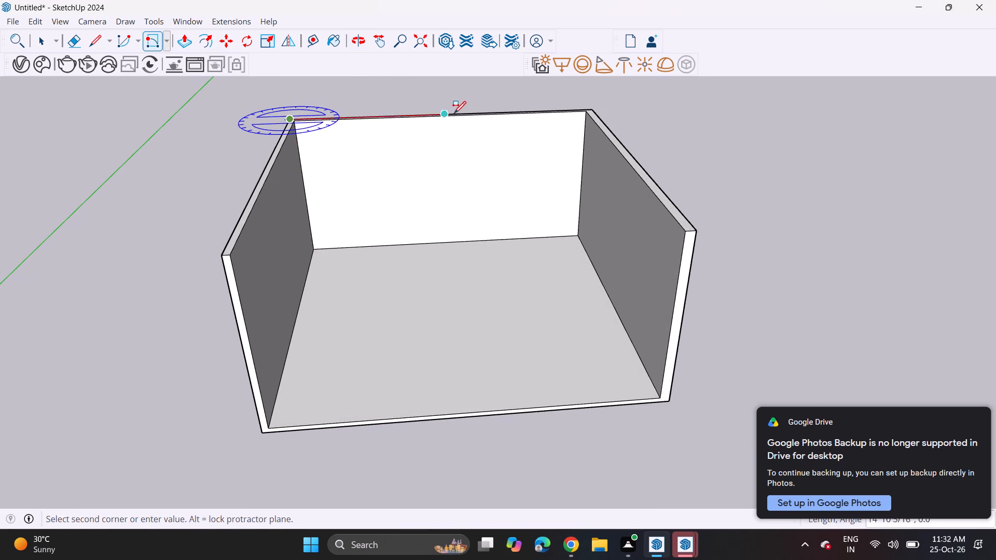
pyautogui.click(592, 108)
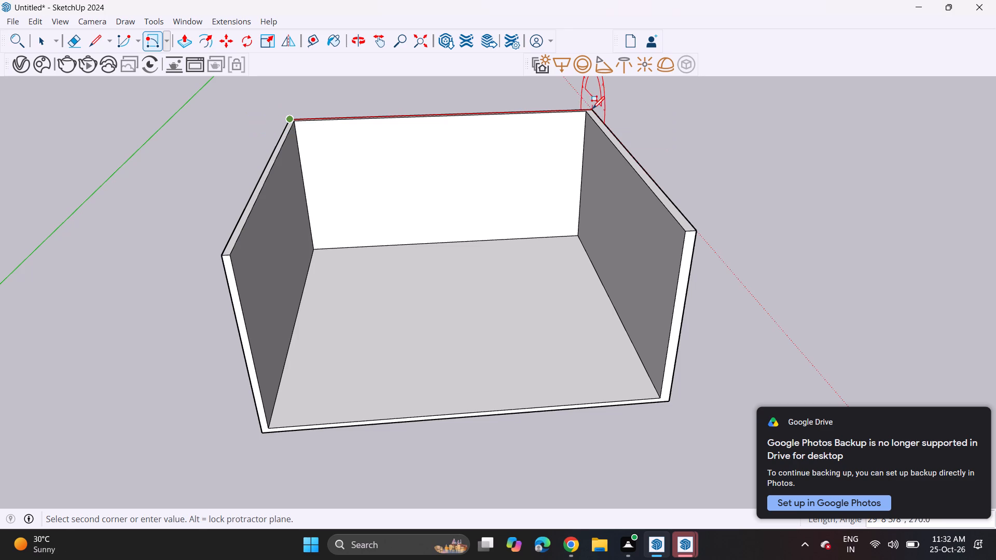
pyautogui.press('6')
pyautogui.press('Return')
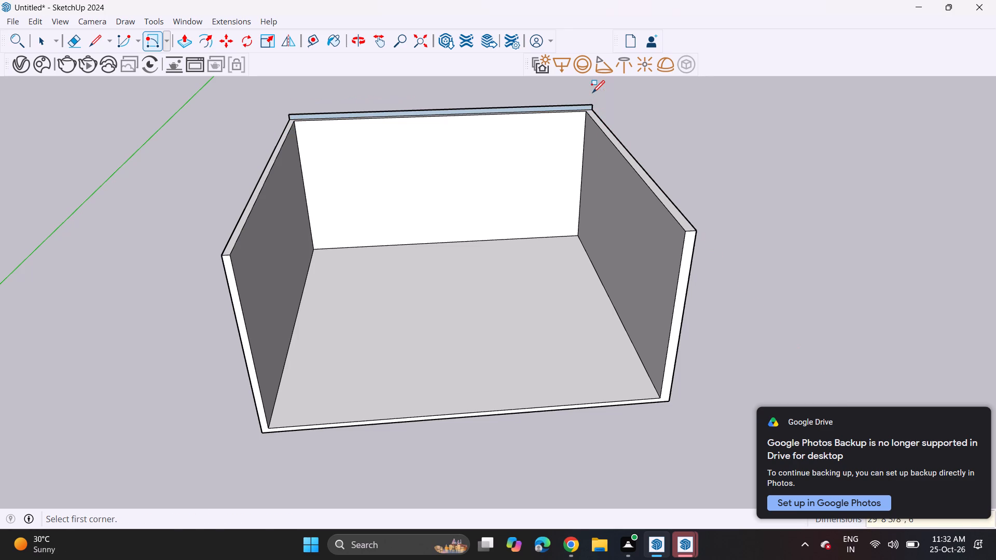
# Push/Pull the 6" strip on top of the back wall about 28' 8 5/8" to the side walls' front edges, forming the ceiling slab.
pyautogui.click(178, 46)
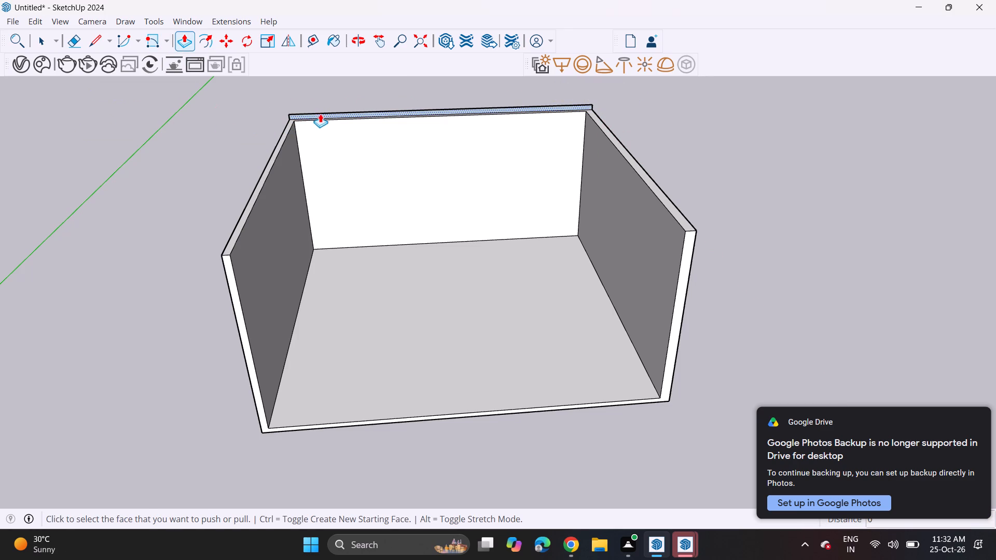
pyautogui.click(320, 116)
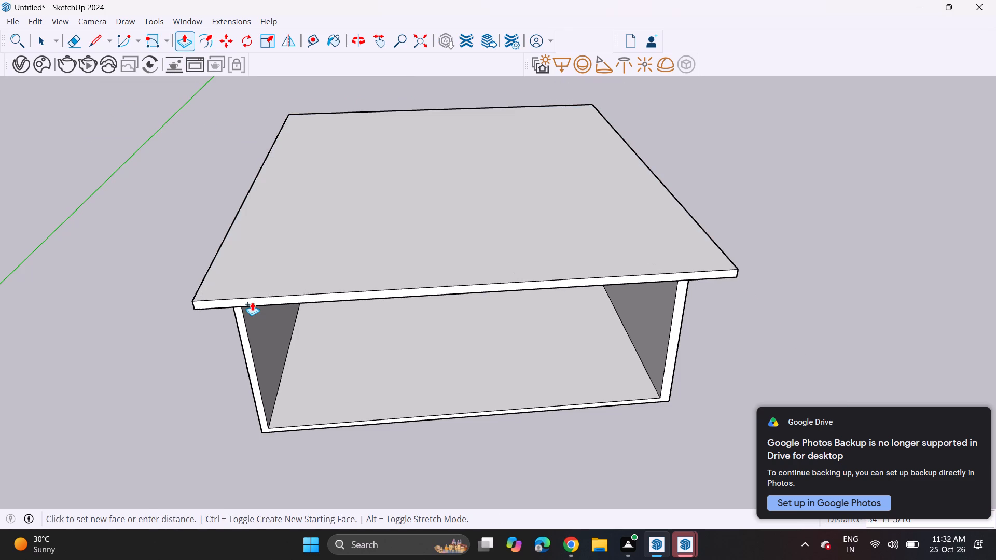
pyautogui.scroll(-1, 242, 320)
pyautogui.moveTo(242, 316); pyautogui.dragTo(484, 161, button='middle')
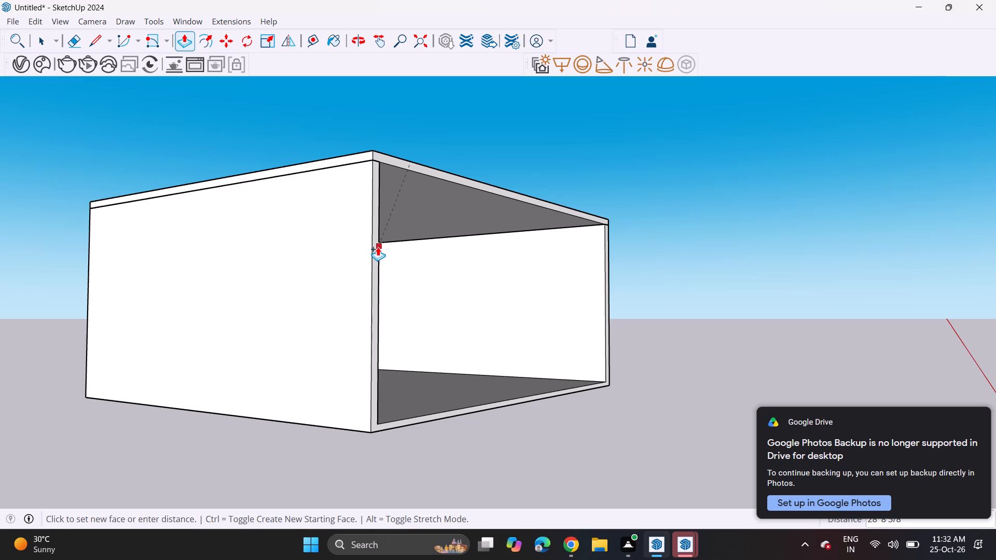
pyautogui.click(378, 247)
# Examine the covered room from its open front and from inside, facing the back wall.
pyautogui.moveTo(502, 231); pyautogui.dragTo(262, 235, button='middle')
pyautogui.scroll(2, 268, 253)
pyautogui.scroll(-1, 294, 256)
pyautogui.scroll(2, 294, 256)
pyautogui.moveTo(353, 275); pyautogui.dragTo(503, 232, button='middle')
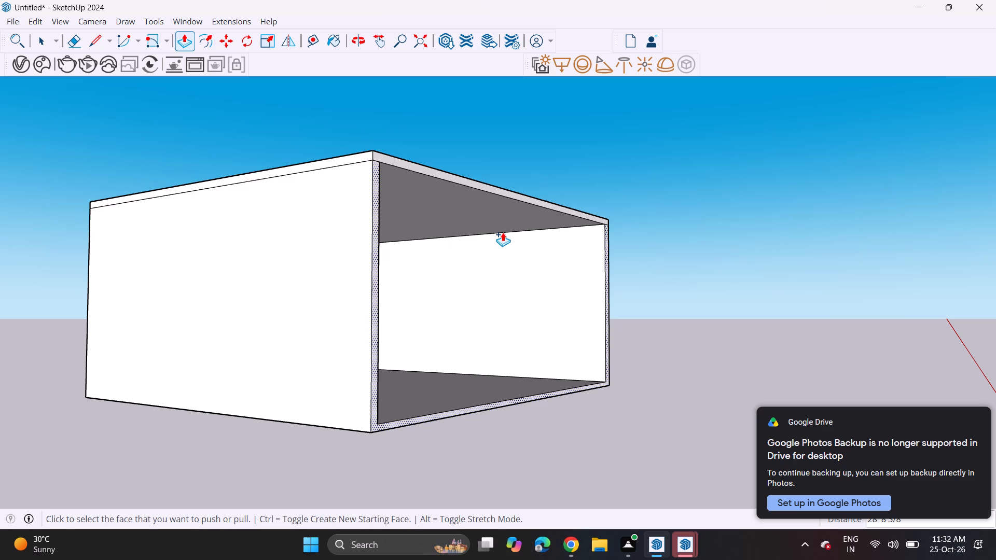
pyautogui.moveTo(503, 232); pyautogui.dragTo(344, 270, button='middle')
pyautogui.keyDown('shift'); pyautogui.scroll(1, 285, 237); pyautogui.keyUp('shift')
pyautogui.keyDown('shift'); pyautogui.moveTo(272, 228); pyautogui.dragTo(234, 193, button='middle'); pyautogui.keyUp('shift')
pyautogui.scroll(1, 386, 242)
pyautogui.keyDown('shift'); pyautogui.moveTo(383, 243); pyautogui.dragTo(370, 227, button='middle'); pyautogui.keyUp('shift')
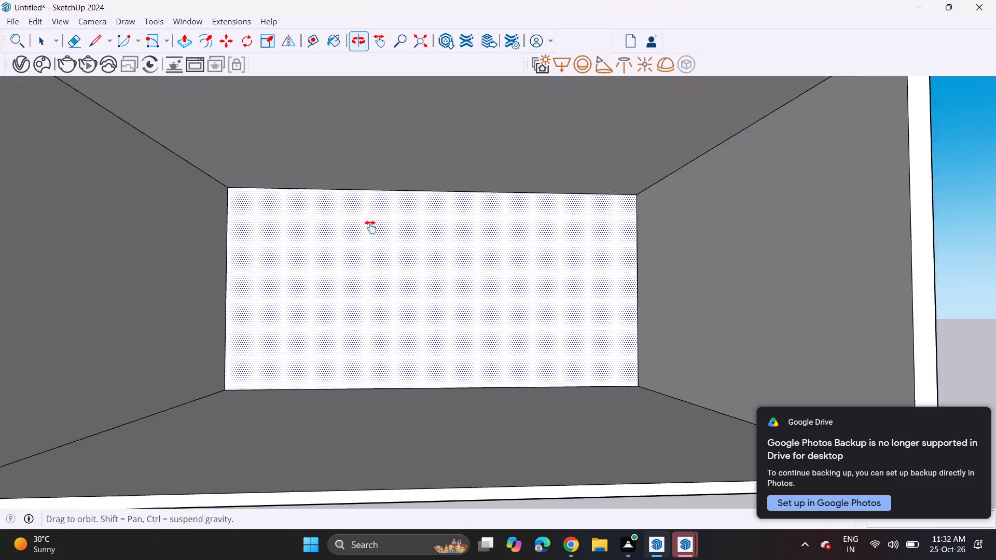
pyautogui.keyDown('shift'); pyautogui.moveTo(370, 227); pyautogui.dragTo(384, 254, button='middle'); pyautogui.keyUp('shift')
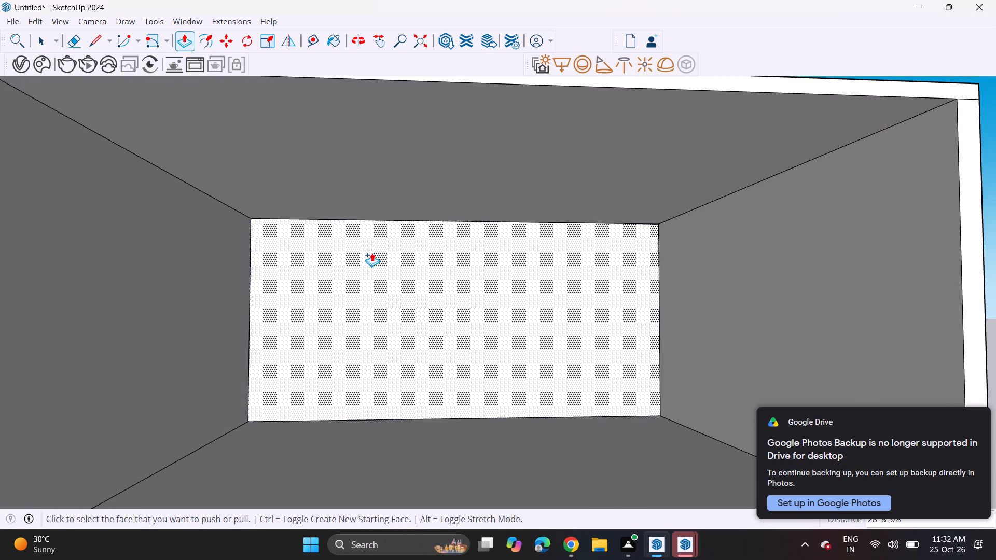
pyautogui.moveTo(400, 271); pyautogui.dragTo(392, 269, button='middle')
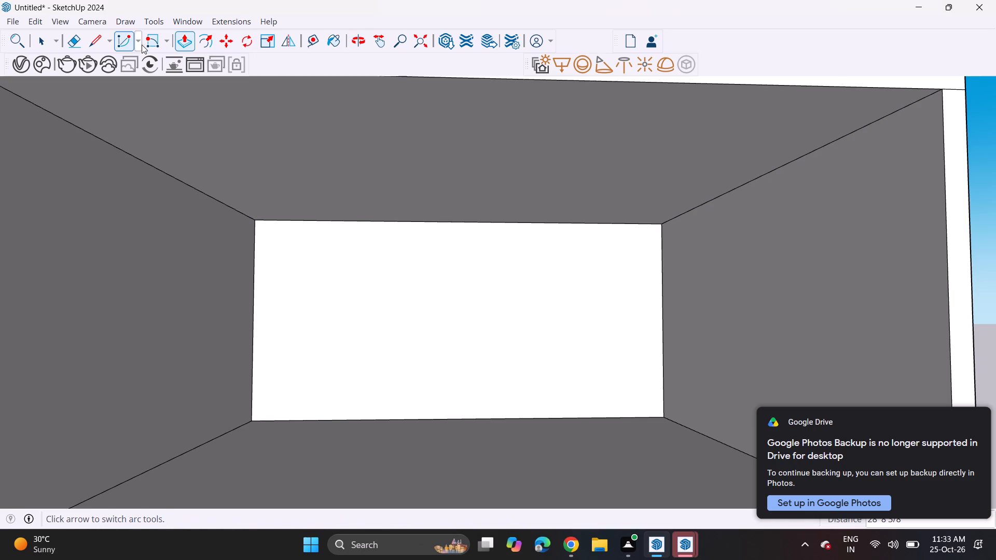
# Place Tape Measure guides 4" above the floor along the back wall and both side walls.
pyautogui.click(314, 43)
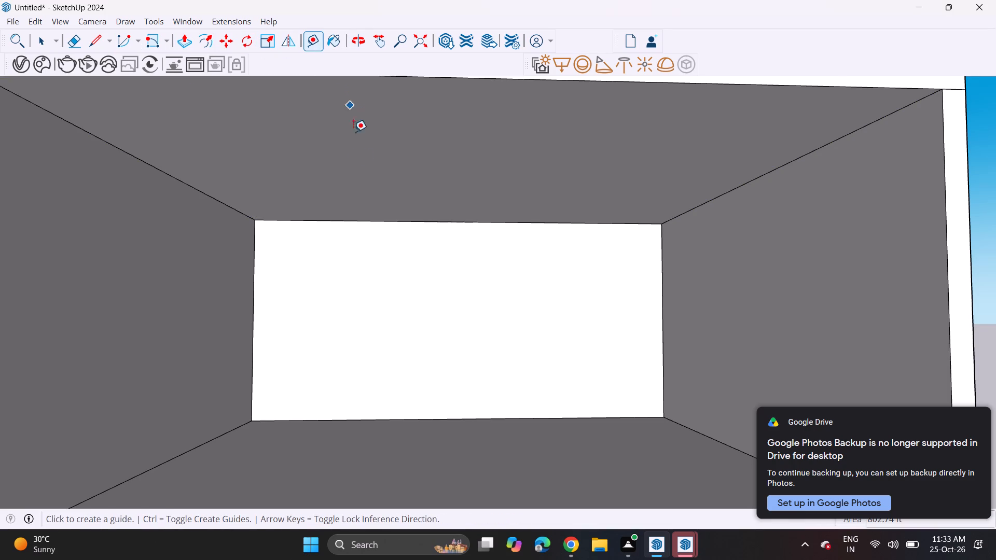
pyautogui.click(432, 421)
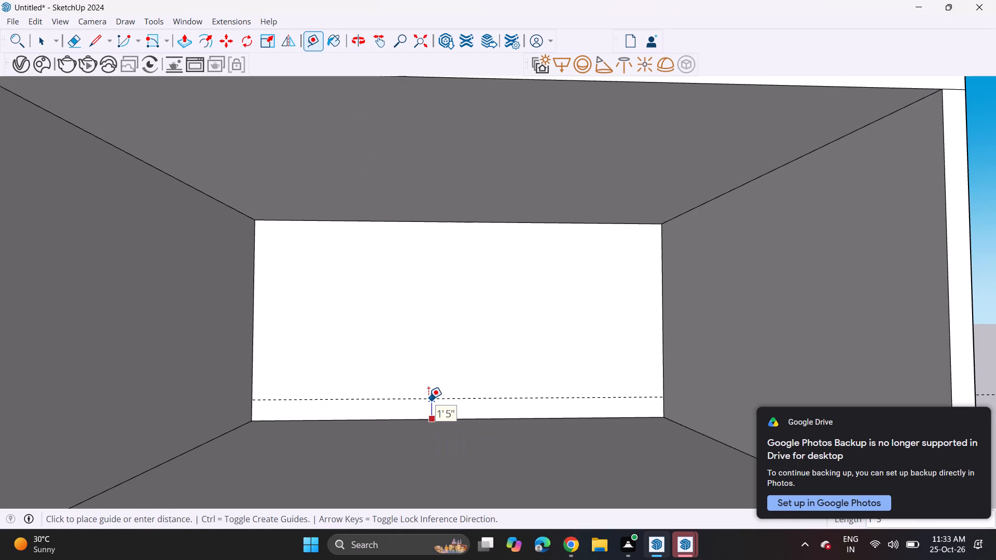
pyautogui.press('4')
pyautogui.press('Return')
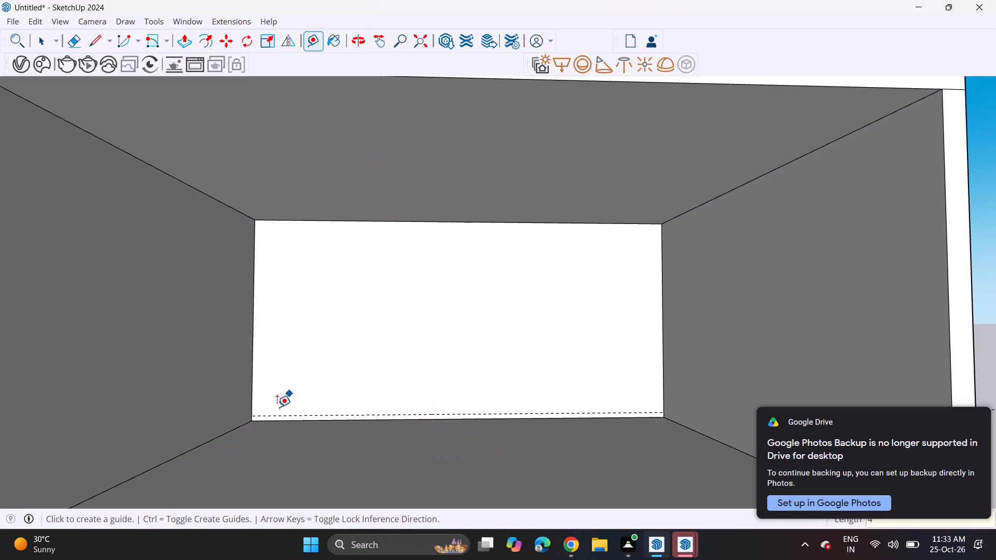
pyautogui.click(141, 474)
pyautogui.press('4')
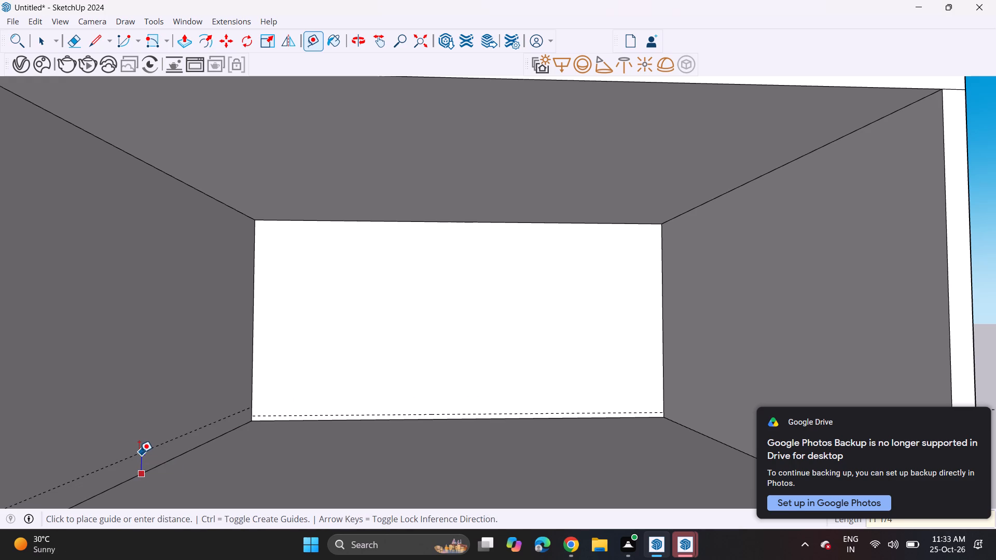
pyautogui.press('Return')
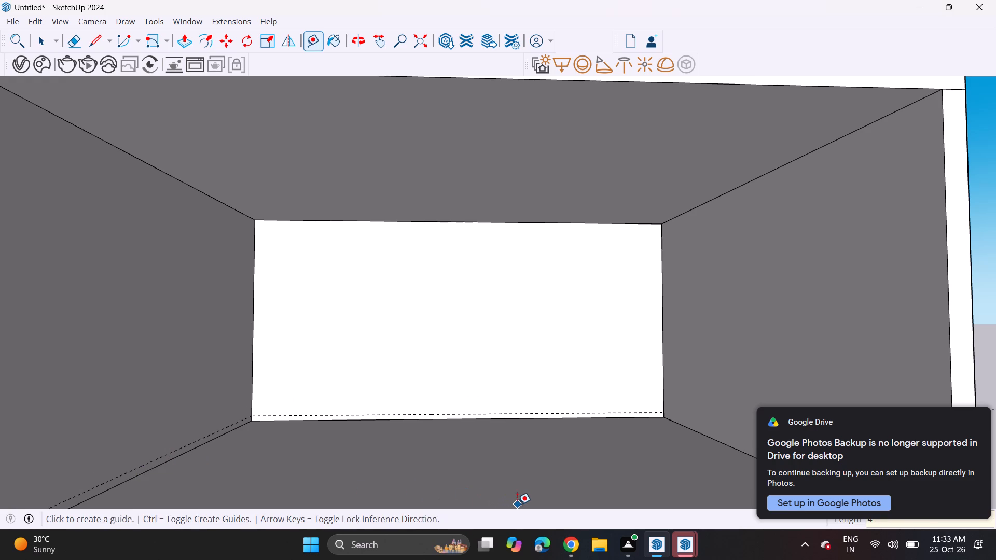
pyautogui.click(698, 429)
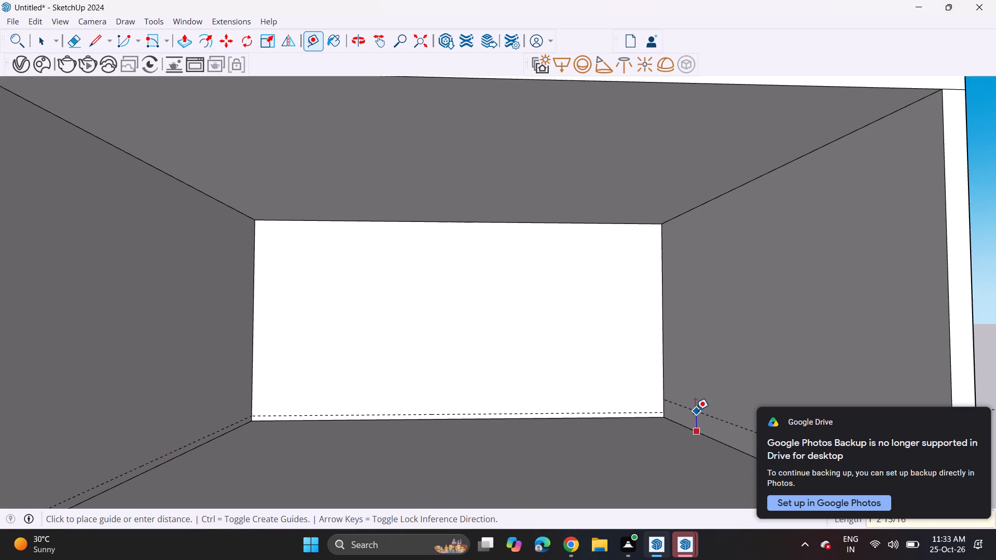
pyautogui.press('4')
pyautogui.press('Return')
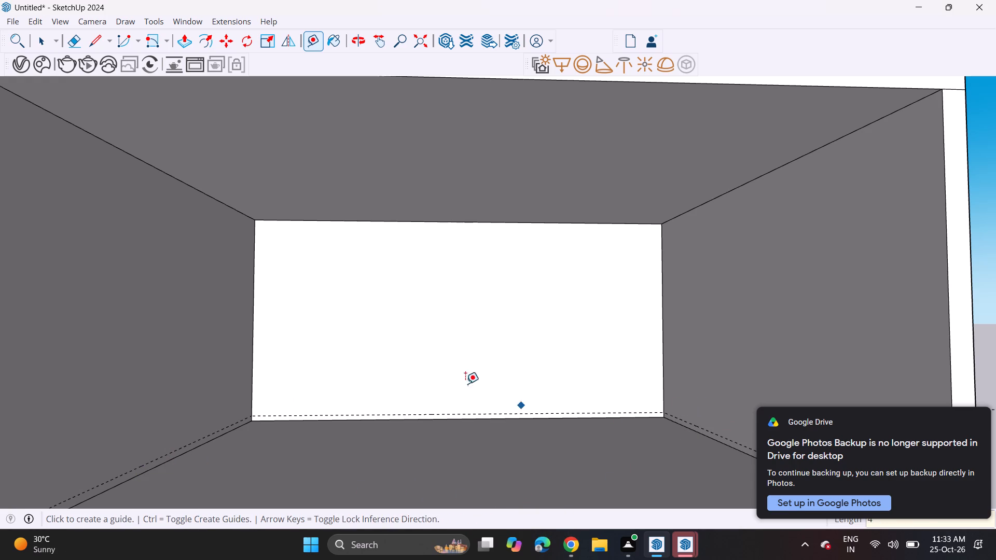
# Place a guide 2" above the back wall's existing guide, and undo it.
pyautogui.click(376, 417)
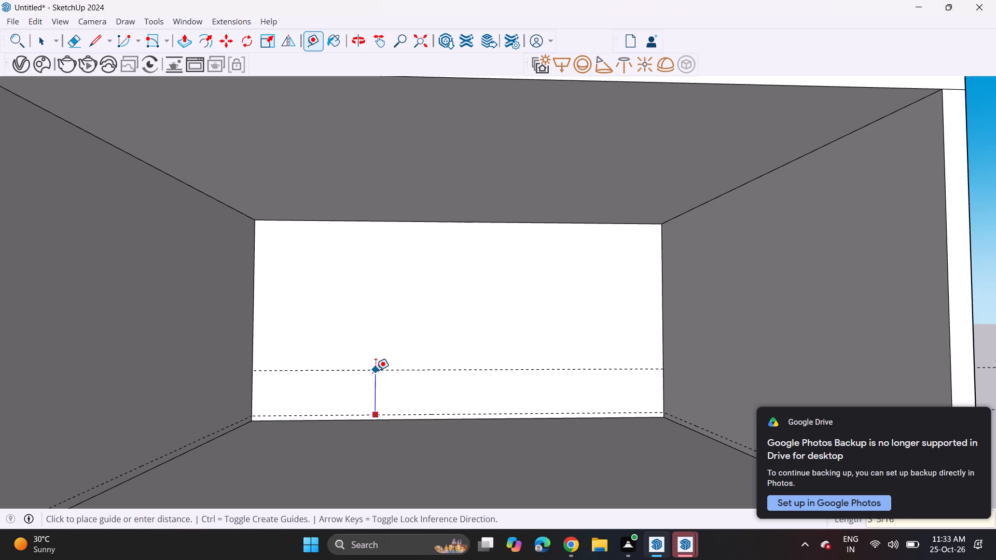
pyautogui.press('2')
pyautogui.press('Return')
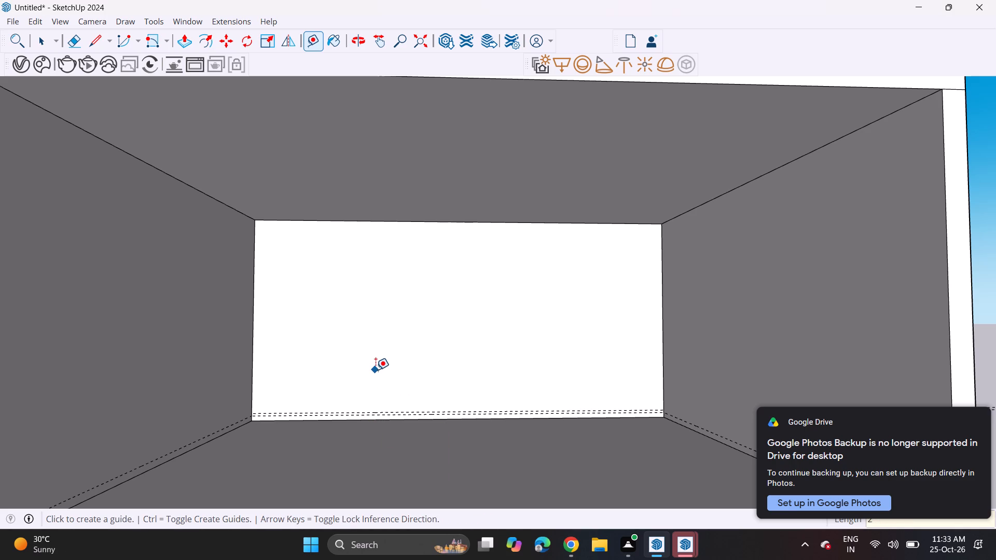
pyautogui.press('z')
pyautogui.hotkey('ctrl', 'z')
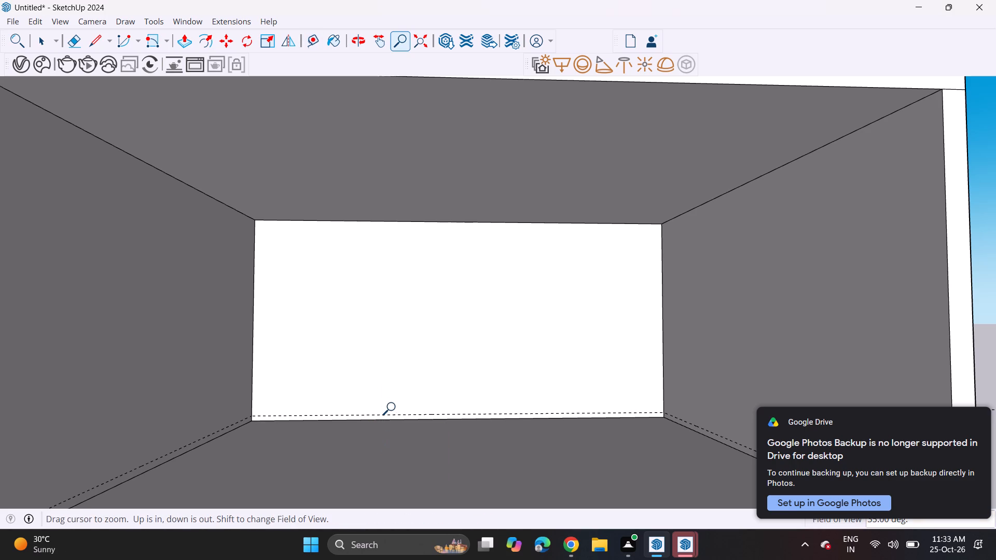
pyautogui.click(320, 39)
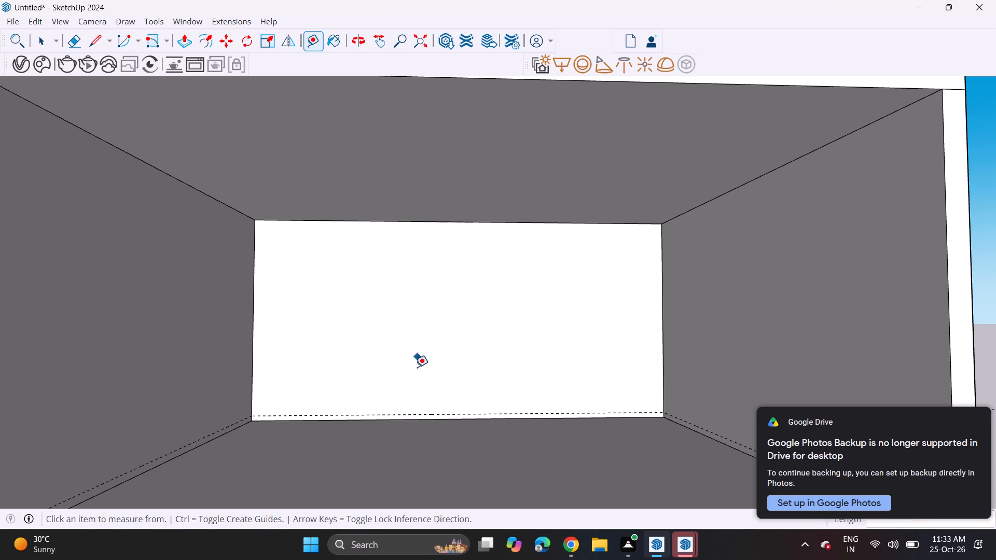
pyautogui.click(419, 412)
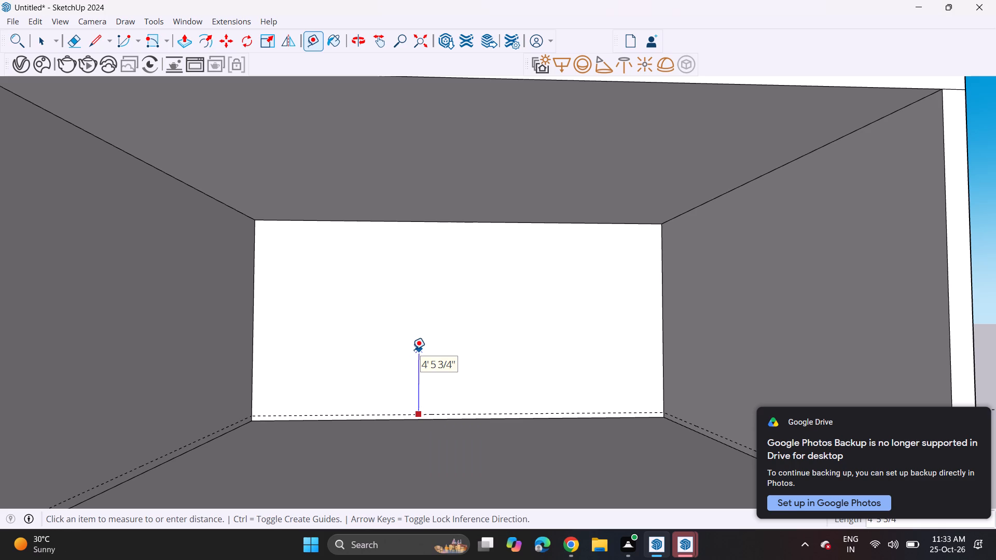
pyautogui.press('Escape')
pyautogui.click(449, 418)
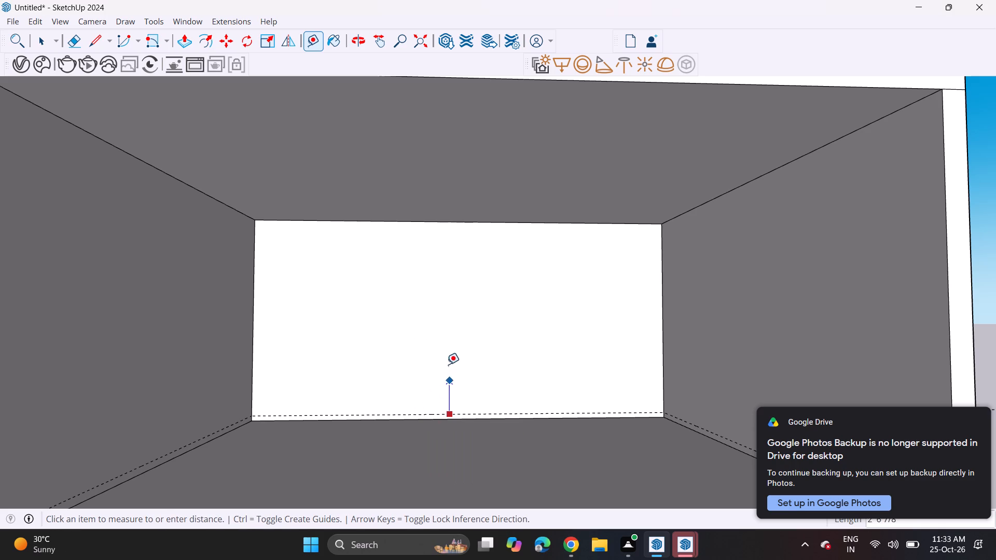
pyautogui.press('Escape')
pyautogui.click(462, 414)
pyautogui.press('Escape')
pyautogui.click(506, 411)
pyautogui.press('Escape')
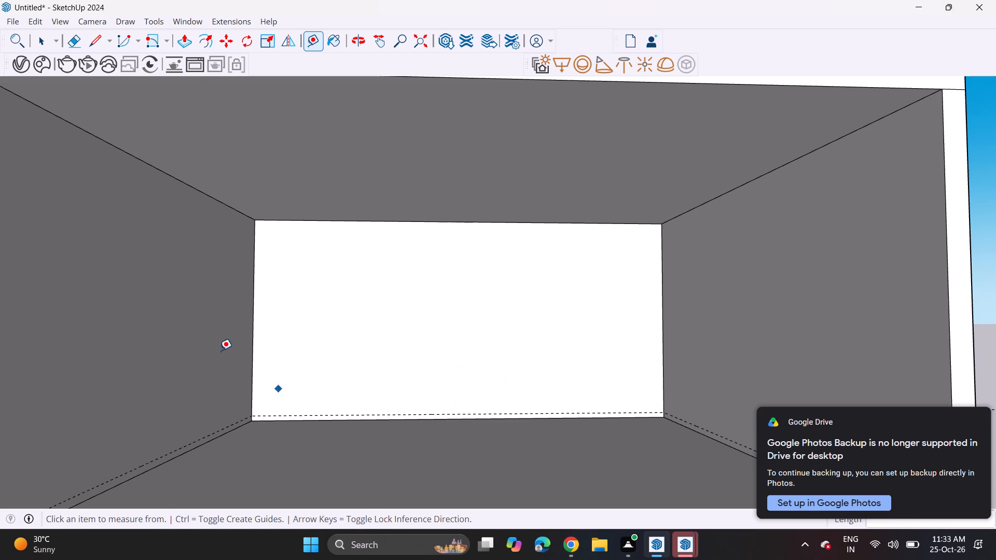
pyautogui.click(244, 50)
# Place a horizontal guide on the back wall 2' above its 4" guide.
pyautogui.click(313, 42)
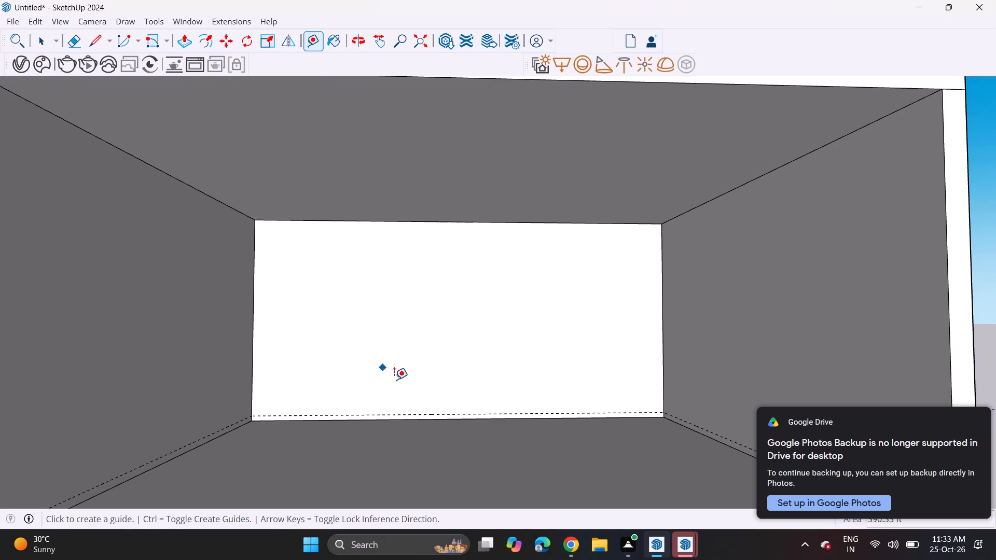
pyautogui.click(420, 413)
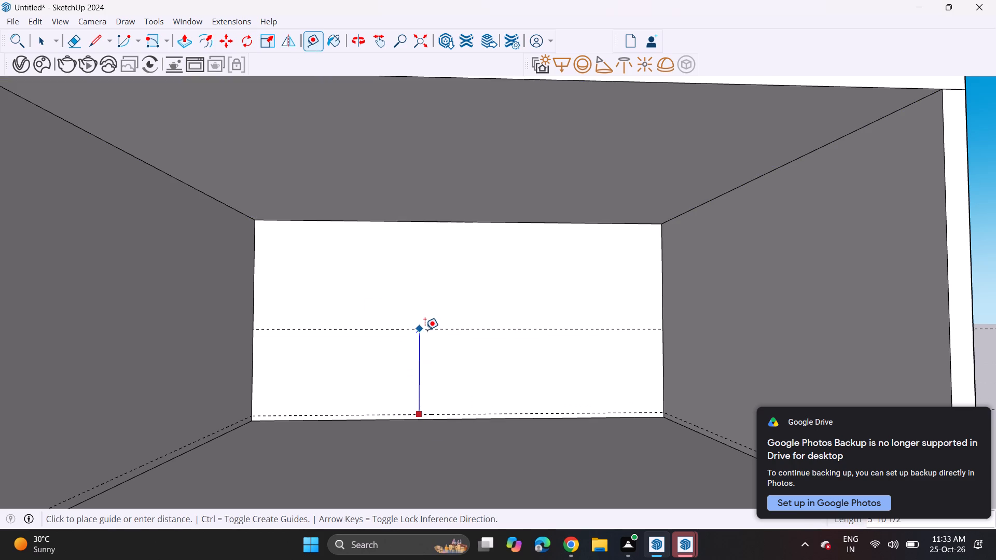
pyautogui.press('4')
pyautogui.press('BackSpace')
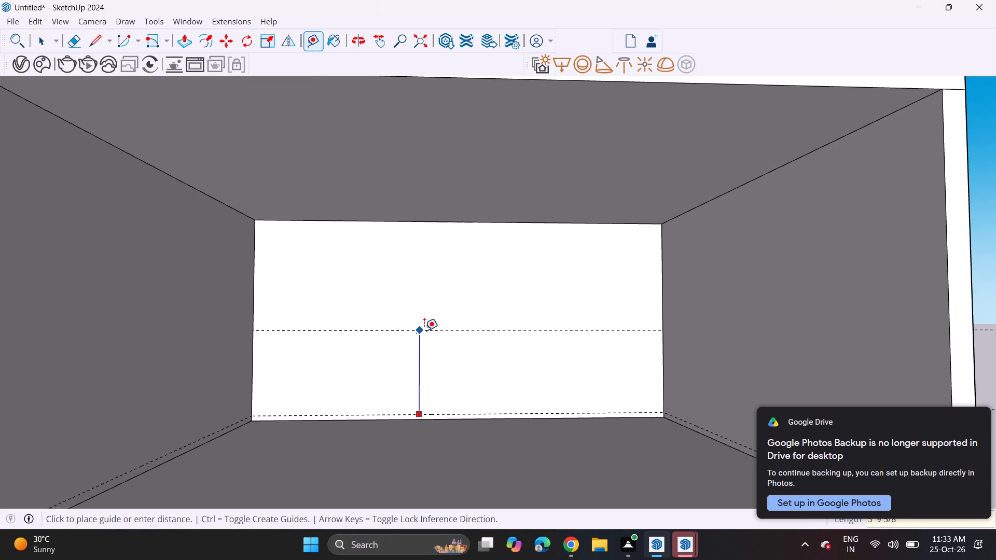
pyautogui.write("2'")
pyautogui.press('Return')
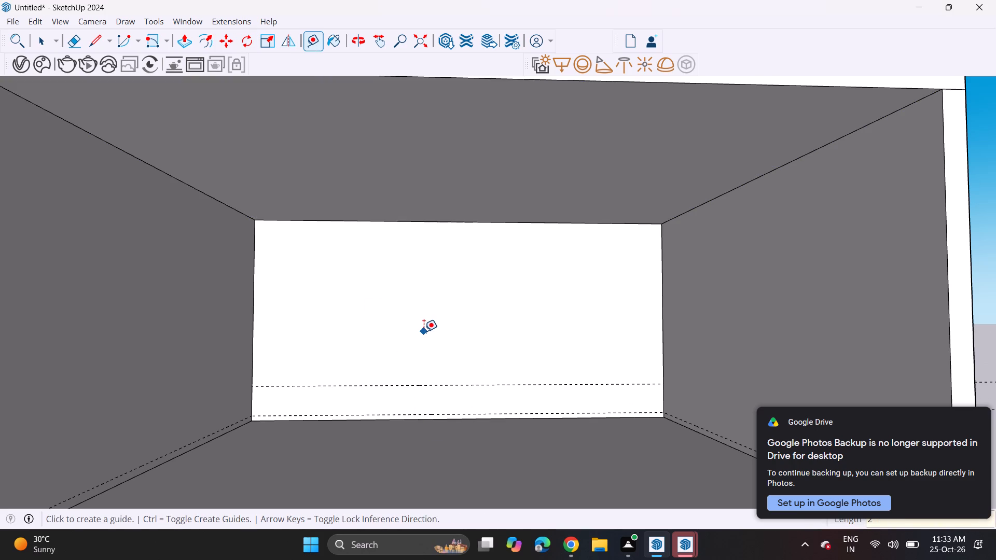
# Select the entire room shell, including the ceiling slab, and remove it from the drawing area.
pyautogui.scroll(-1, 414, 340)
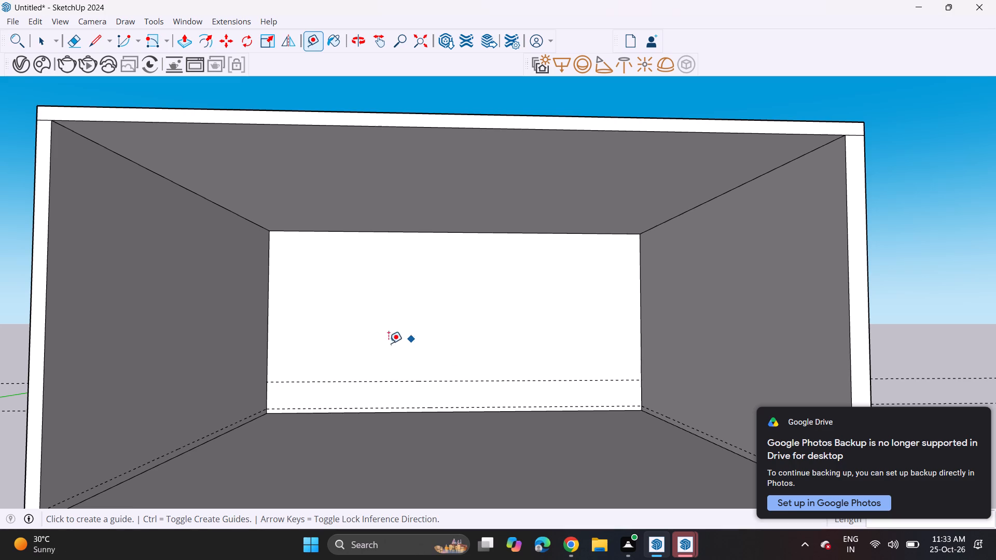
pyautogui.scroll(-6, 338, 353)
pyautogui.moveTo(338, 329); pyautogui.dragTo(340, 372, button='middle')
pyautogui.press('space')
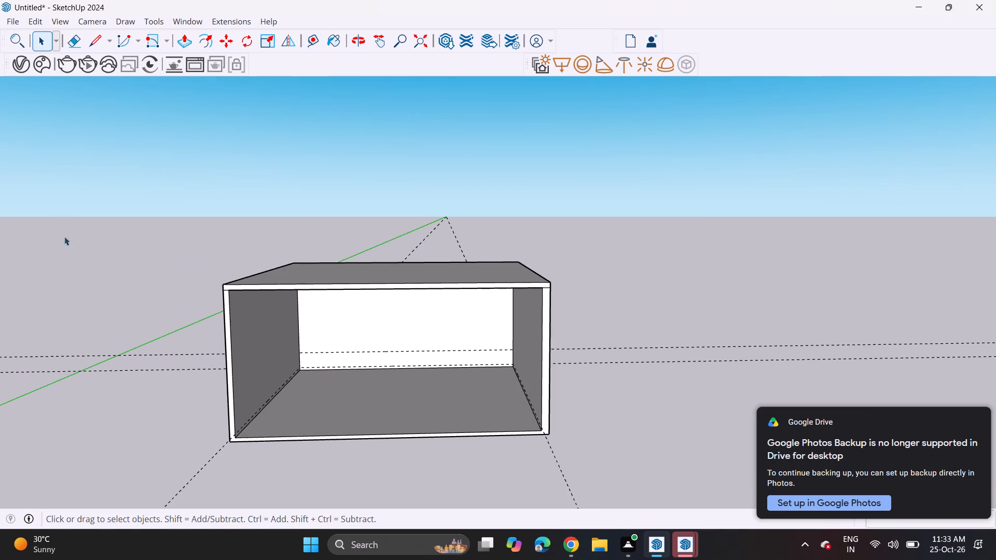
pyautogui.moveTo(59, 222); pyautogui.dragTo(671, 477)
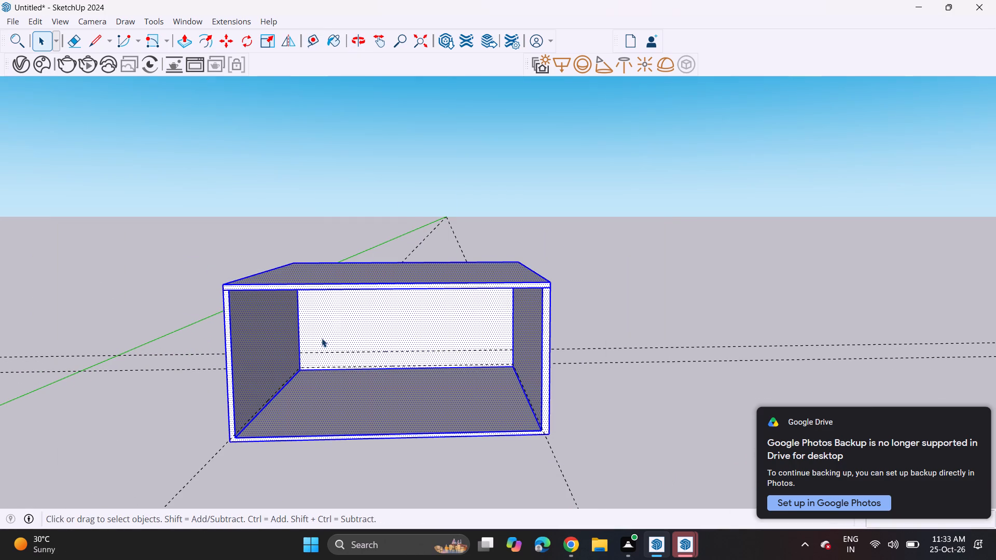
pyautogui.rightClick(322, 338)
pyautogui.click(391, 90)
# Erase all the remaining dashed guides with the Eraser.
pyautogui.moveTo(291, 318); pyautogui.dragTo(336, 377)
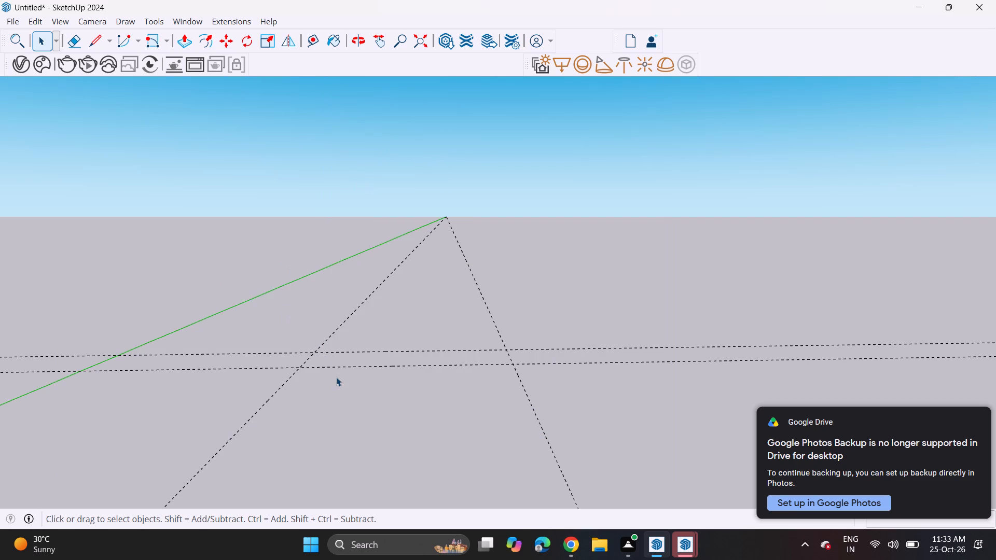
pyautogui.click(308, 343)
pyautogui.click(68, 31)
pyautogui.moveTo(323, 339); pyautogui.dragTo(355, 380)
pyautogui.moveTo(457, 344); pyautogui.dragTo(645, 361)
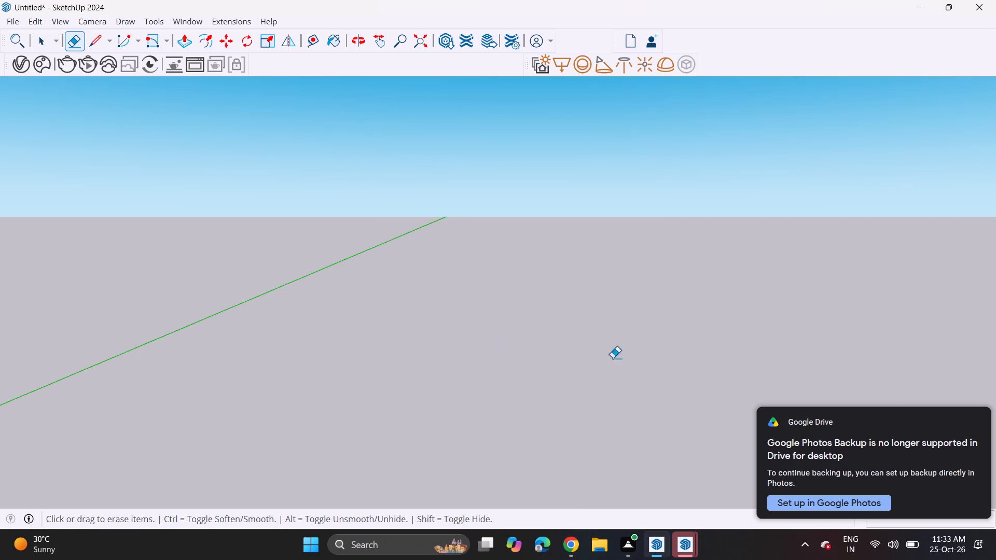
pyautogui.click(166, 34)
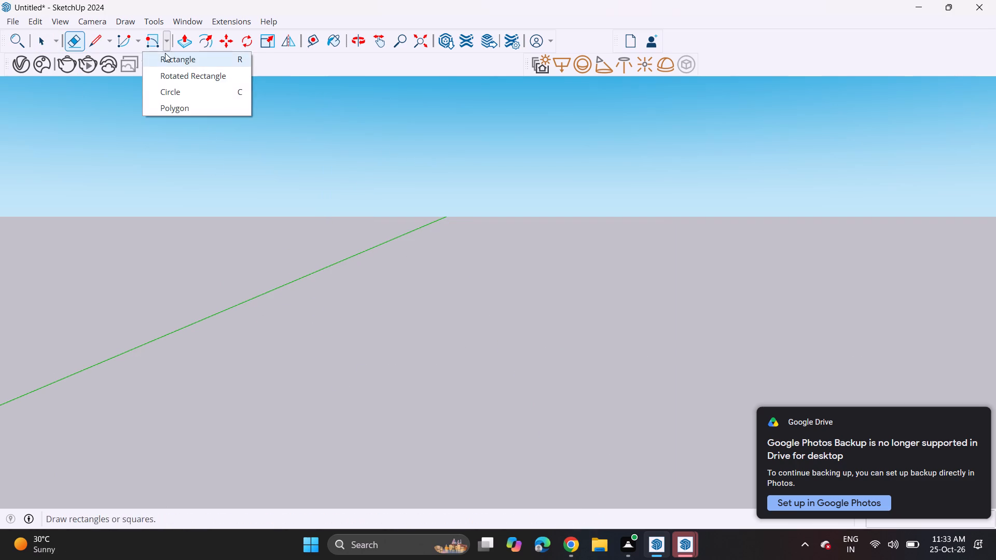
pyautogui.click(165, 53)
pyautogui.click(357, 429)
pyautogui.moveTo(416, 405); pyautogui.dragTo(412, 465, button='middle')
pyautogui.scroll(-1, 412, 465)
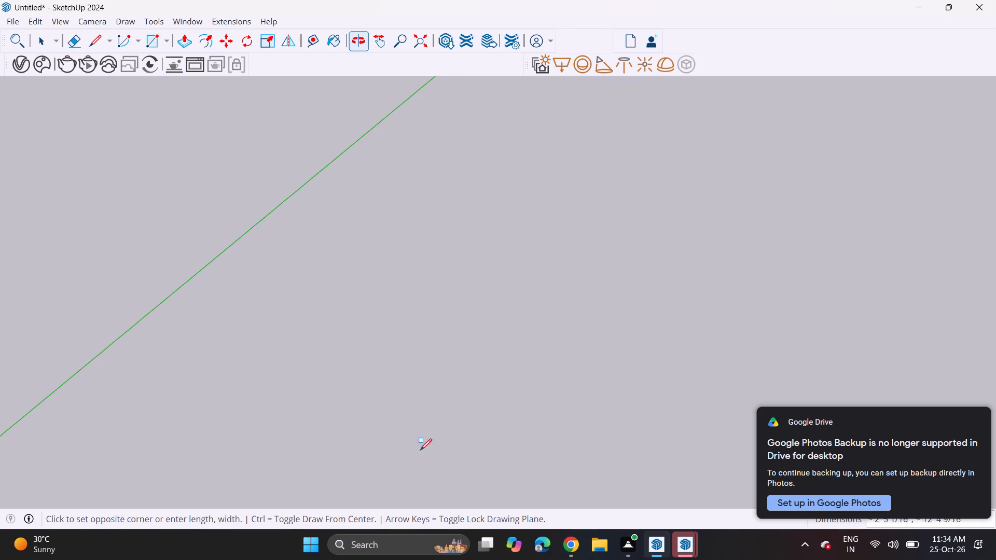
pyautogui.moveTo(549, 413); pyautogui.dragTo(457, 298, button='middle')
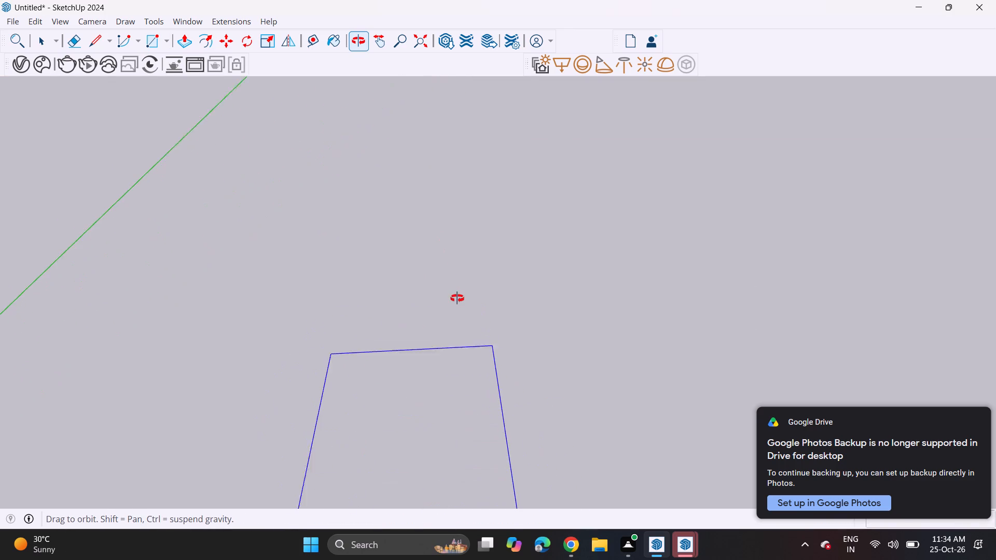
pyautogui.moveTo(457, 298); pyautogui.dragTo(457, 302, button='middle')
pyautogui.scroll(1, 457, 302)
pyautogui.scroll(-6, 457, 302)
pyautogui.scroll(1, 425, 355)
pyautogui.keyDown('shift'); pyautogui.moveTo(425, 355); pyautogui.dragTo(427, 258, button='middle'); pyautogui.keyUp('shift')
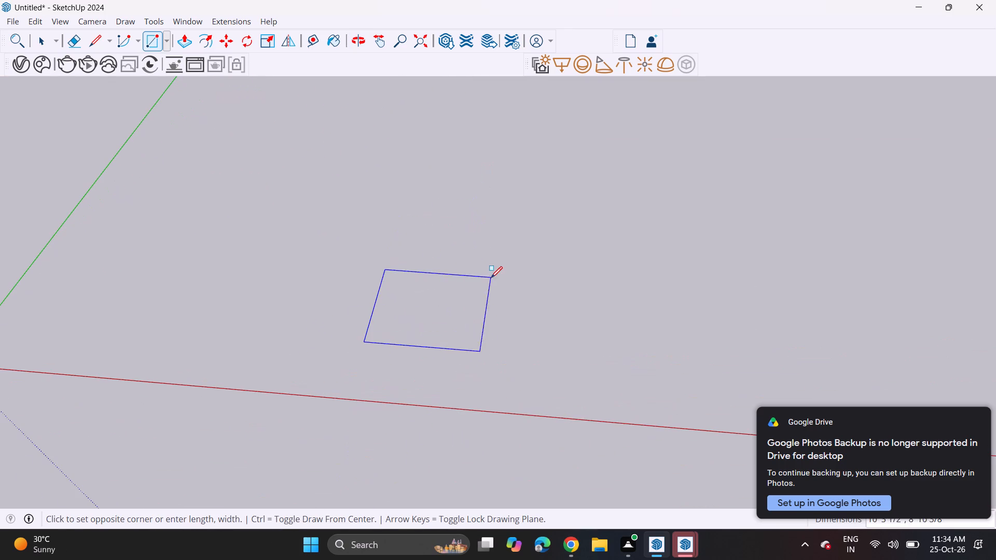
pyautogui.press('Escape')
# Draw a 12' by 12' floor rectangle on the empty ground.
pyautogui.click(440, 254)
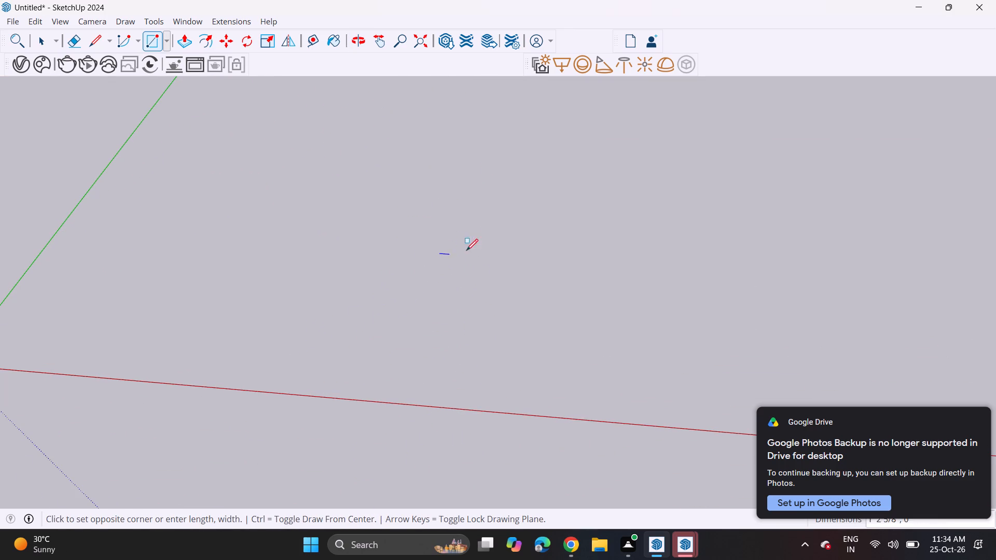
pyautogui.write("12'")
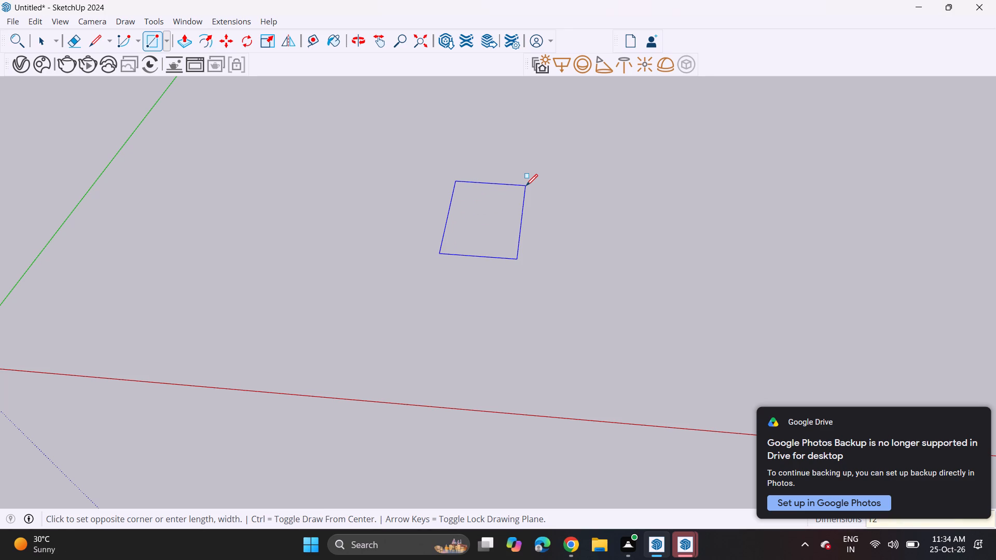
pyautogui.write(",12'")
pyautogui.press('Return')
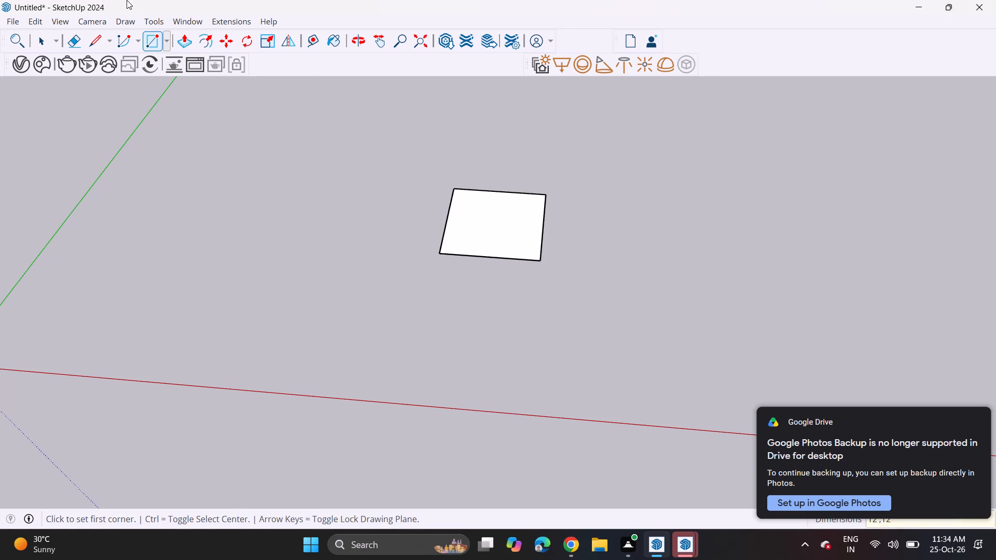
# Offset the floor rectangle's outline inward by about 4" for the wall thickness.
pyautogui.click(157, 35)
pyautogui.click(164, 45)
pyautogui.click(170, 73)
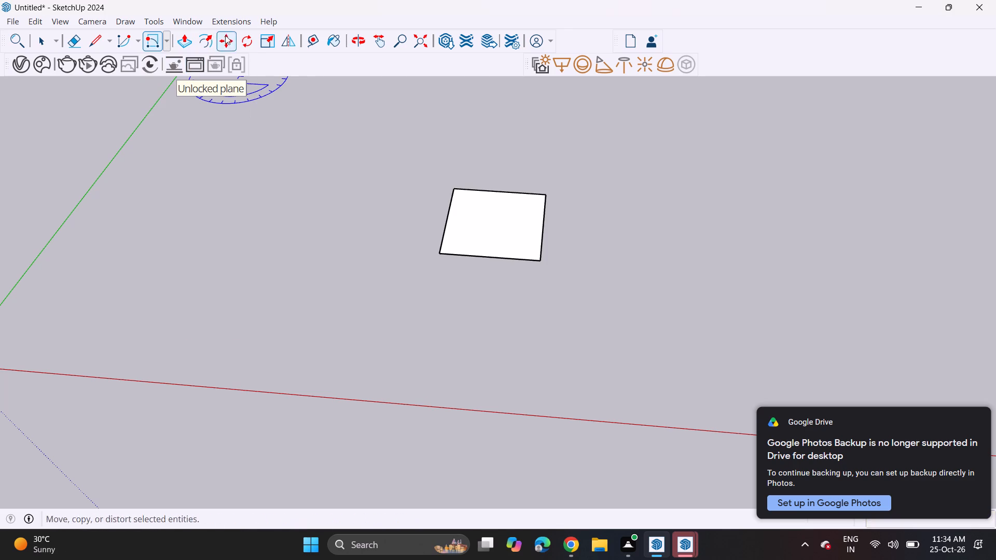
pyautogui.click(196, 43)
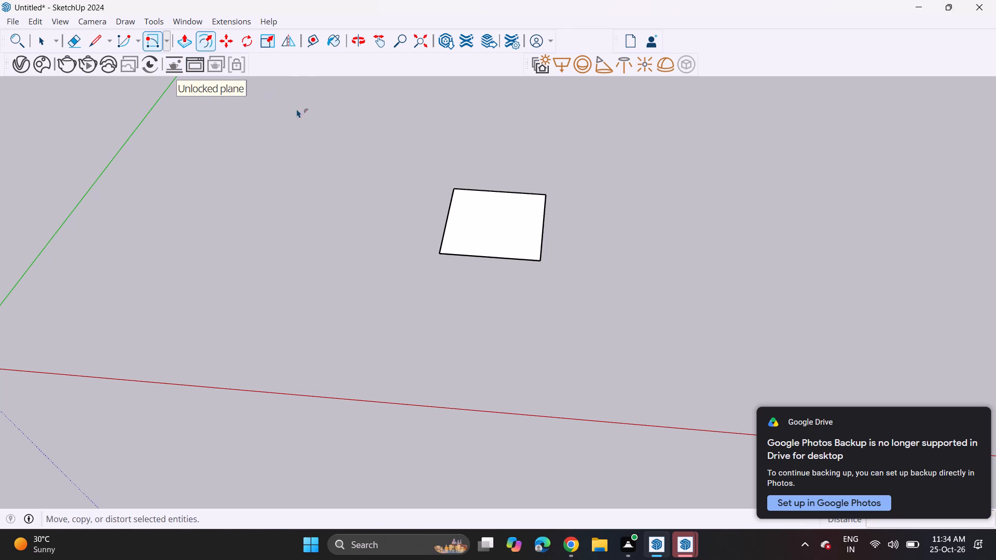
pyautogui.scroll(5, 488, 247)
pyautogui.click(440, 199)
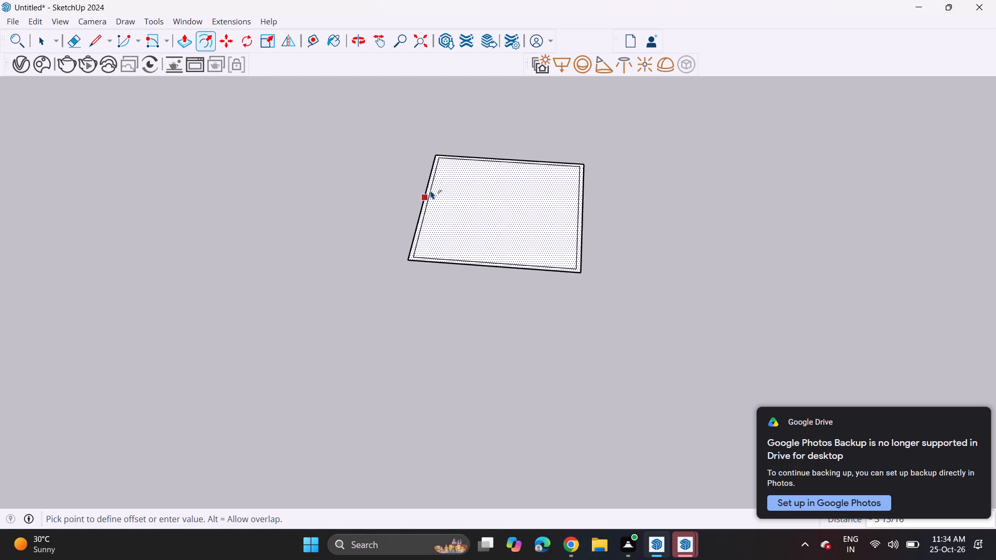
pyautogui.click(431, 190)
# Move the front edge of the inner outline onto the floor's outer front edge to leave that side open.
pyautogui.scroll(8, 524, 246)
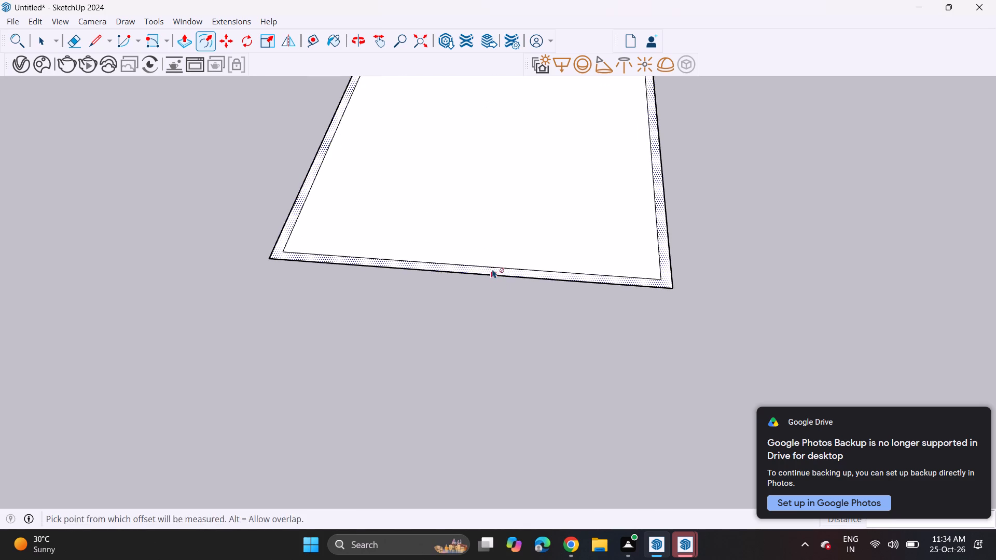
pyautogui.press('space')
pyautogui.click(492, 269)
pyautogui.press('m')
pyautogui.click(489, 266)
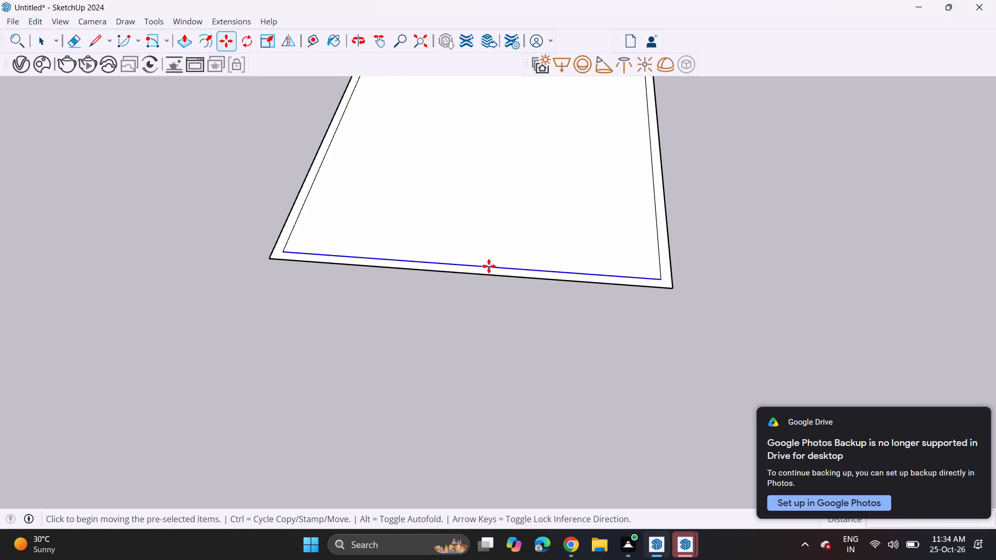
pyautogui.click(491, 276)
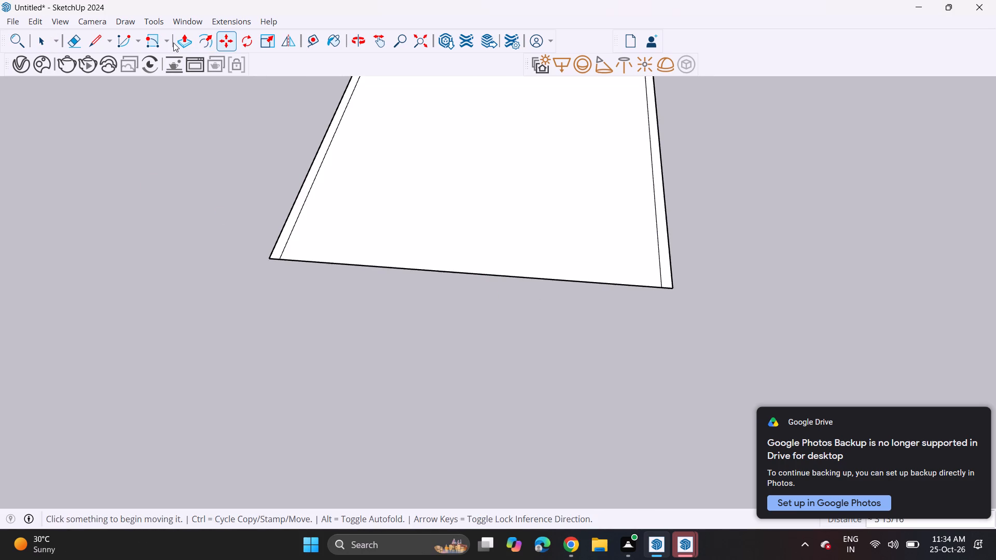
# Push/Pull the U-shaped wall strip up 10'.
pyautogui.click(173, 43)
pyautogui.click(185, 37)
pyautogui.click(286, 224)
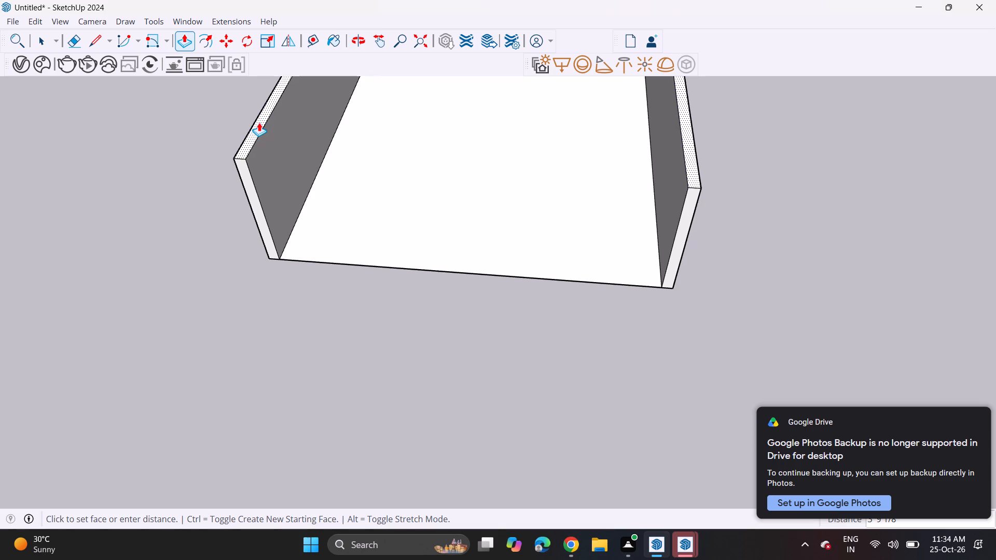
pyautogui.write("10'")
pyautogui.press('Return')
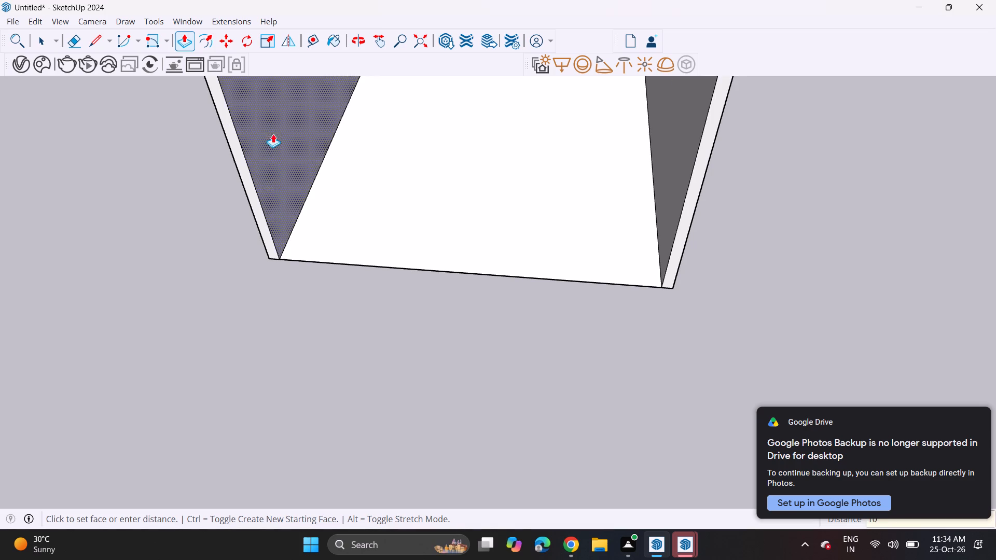
# Examine the three-walled room shell's proportions from above, from the front and inside.
pyautogui.scroll(-7, 270, 171)
pyautogui.keyDown('shift'); pyautogui.moveTo(266, 212); pyautogui.dragTo(278, 299, button='middle'); pyautogui.keyUp('shift')
pyautogui.moveTo(303, 292); pyautogui.dragTo(390, 164, button='middle')
pyautogui.moveTo(390, 159); pyautogui.dragTo(476, 187, button='middle')
pyautogui.moveTo(460, 200); pyautogui.dragTo(445, 197, button='middle')
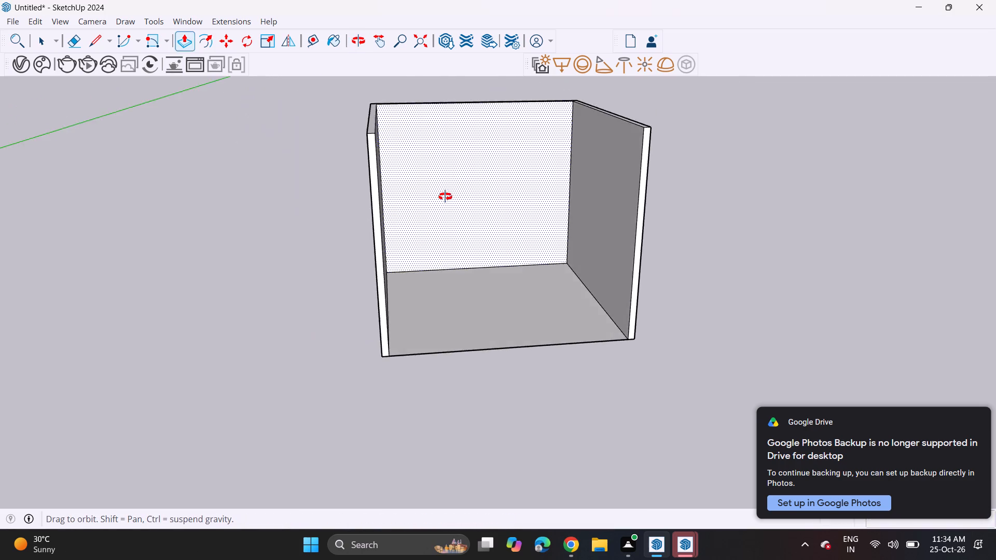
pyautogui.moveTo(445, 197); pyautogui.dragTo(409, 146, button='middle')
pyautogui.scroll(2, 406, 152)
pyautogui.scroll(-1, 406, 152)
pyautogui.scroll(3, 406, 152)
pyautogui.keyDown('shift'); pyautogui.moveTo(406, 153); pyautogui.dragTo(316, 151, button='middle'); pyautogui.keyUp('shift')
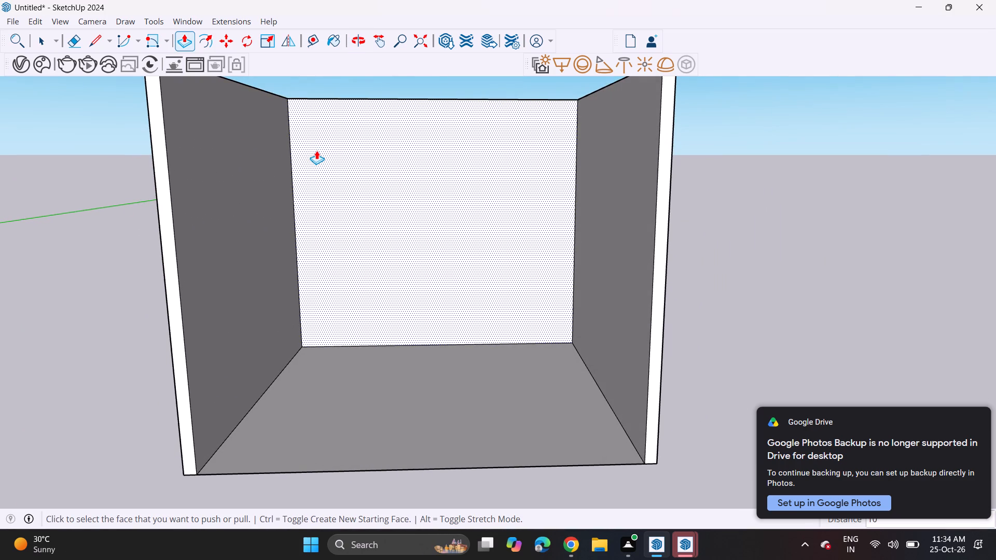
pyautogui.scroll(-6, 316, 150)
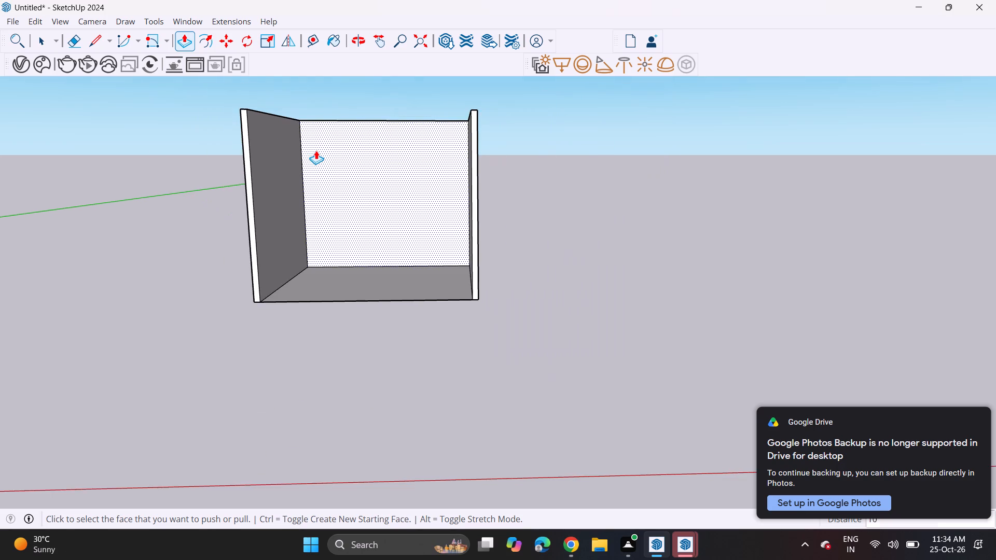
pyautogui.moveTo(316, 150); pyautogui.dragTo(328, 241, button='middle')
pyautogui.scroll(-1, 328, 183)
pyautogui.keyDown('ctrl'); pyautogui.scroll(1, 321, 235); pyautogui.keyUp('ctrl')
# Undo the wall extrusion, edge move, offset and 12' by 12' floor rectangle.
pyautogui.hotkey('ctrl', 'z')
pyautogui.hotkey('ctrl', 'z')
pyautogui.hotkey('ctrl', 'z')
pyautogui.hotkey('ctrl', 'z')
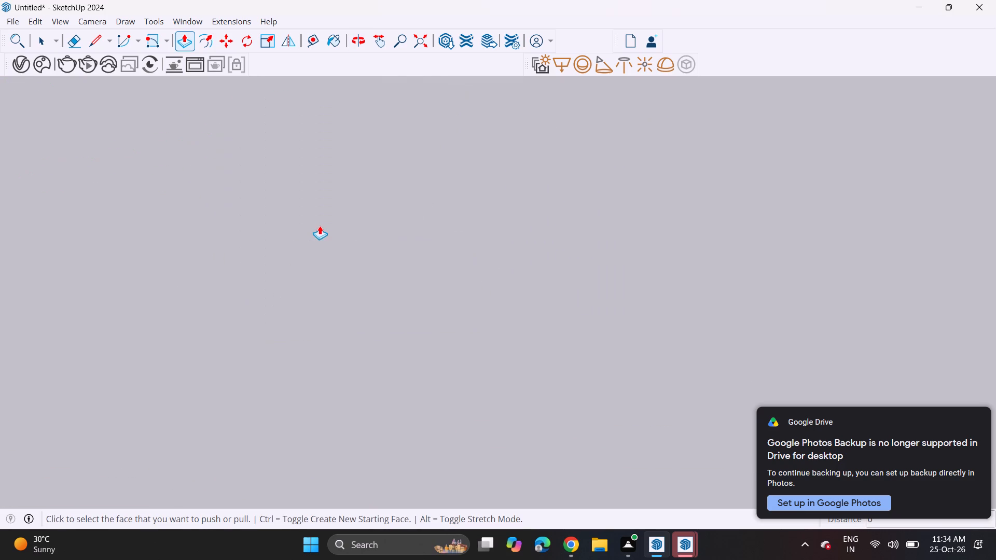
# Draw a 15' by 15' floor rectangle on the empty ground.
pyautogui.click(170, 36)
pyautogui.click(178, 73)
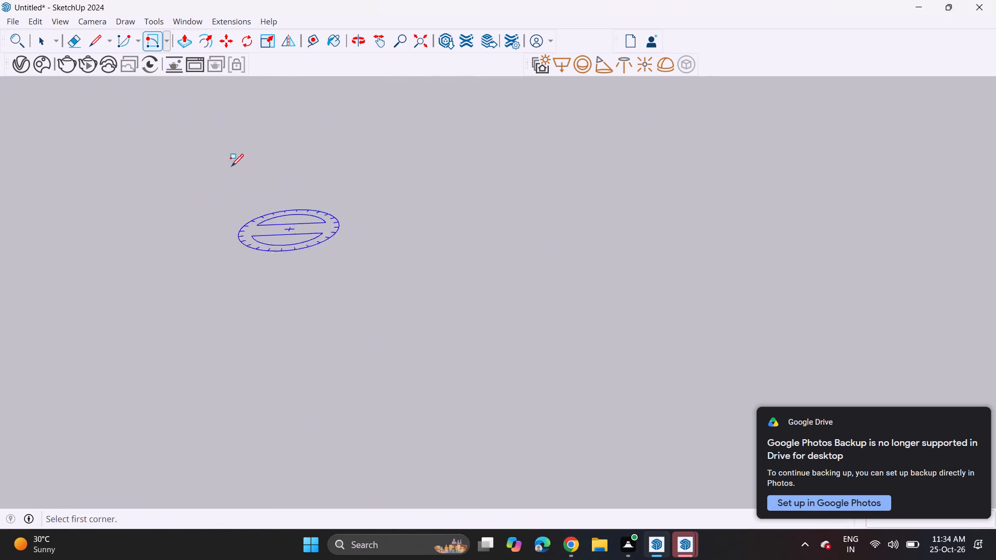
pyautogui.click(164, 48)
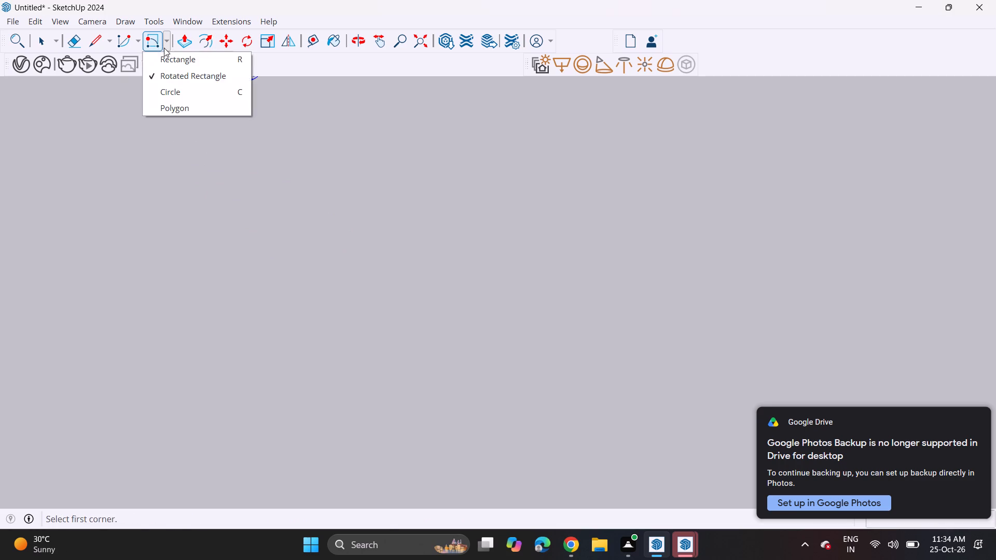
pyautogui.click(168, 58)
pyautogui.click(257, 344)
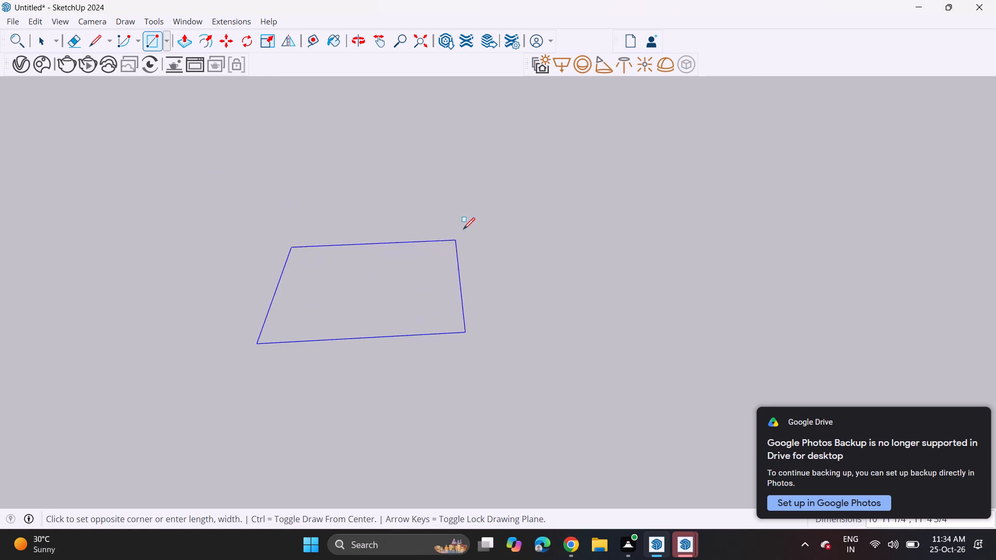
pyautogui.write("15'")
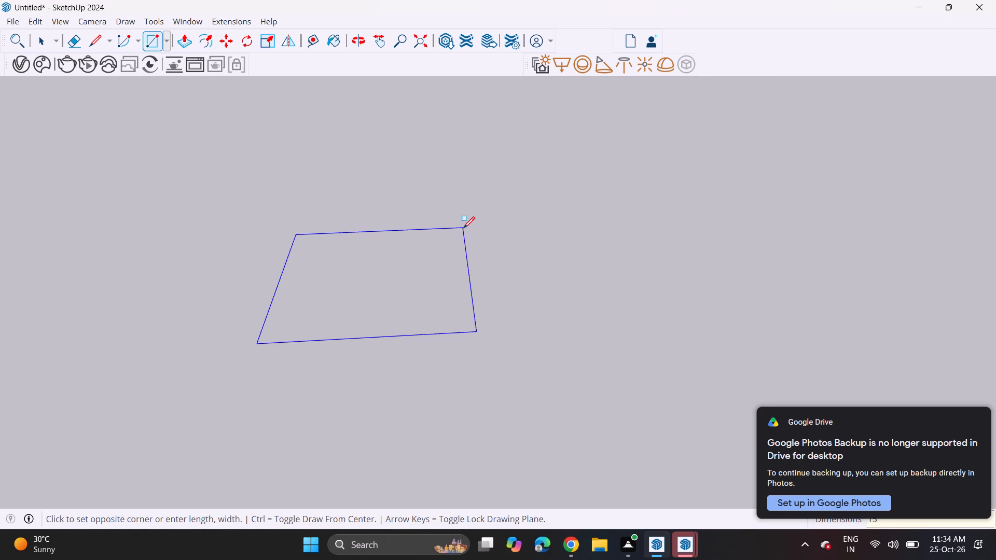
pyautogui.press(',')
pyautogui.write("15'")
pyautogui.press('Return')
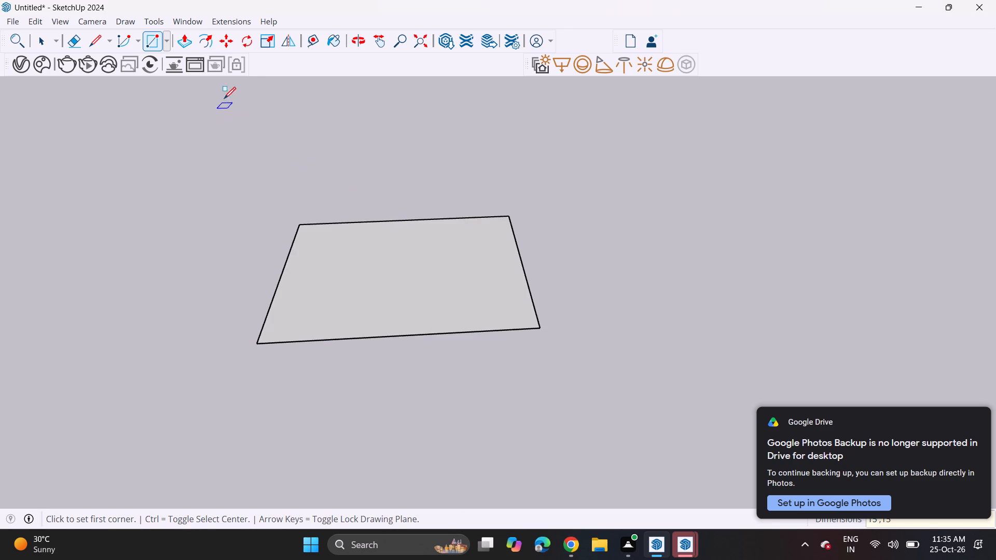
# Offset the 15' floor rectangle's outline inward by 6" for the wall thickness.
pyautogui.click(210, 48)
pyautogui.click(283, 298)
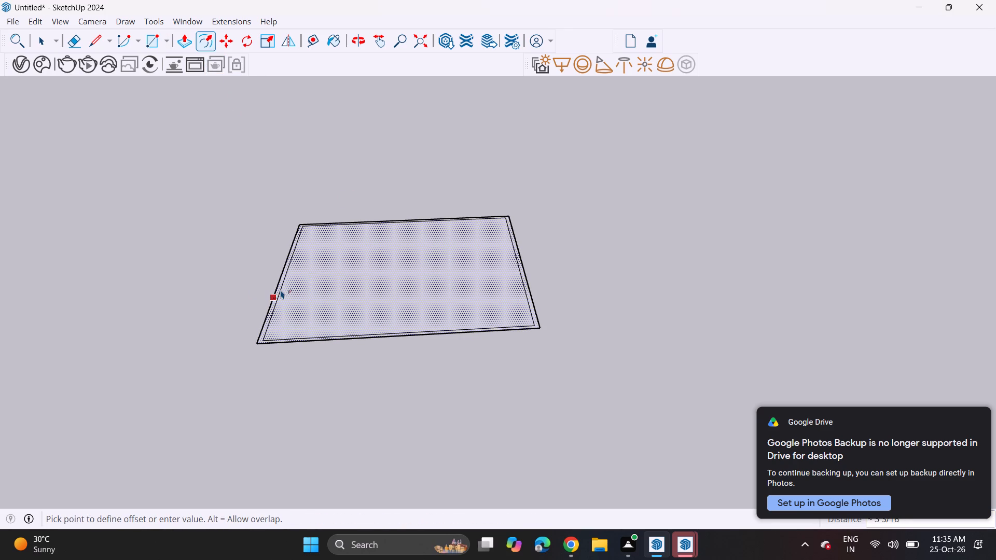
pyautogui.press('6')
pyautogui.press('Return')
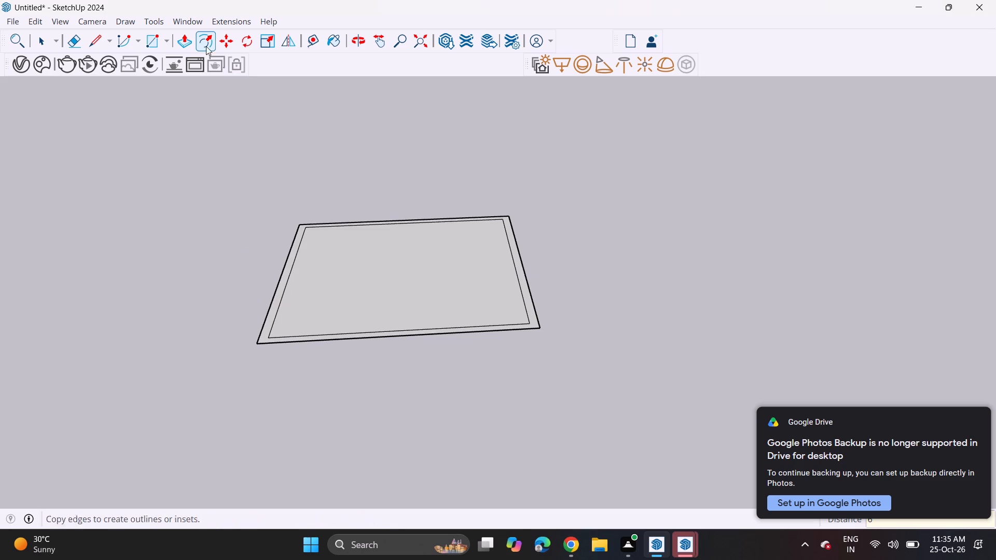
# Move the front edge of the inner outline onto the floor's outer front edge to leave that side open.
pyautogui.press('space')
pyautogui.click(398, 332)
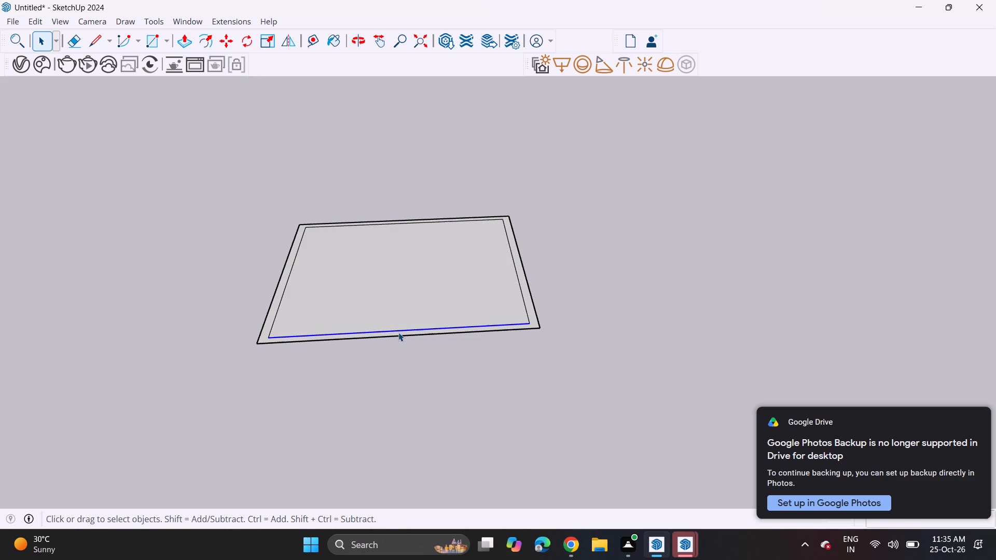
pyautogui.press('m')
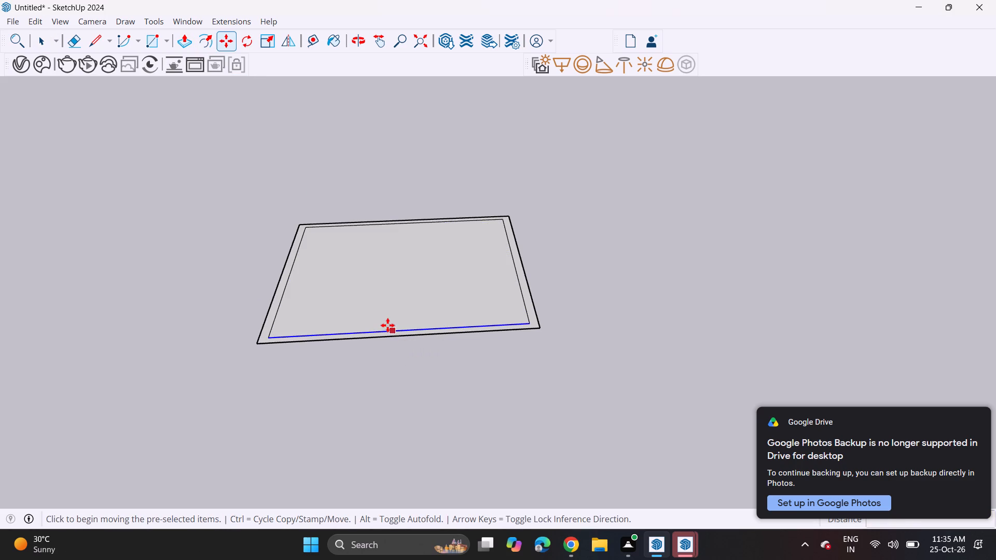
pyautogui.click(394, 329)
pyautogui.click(399, 335)
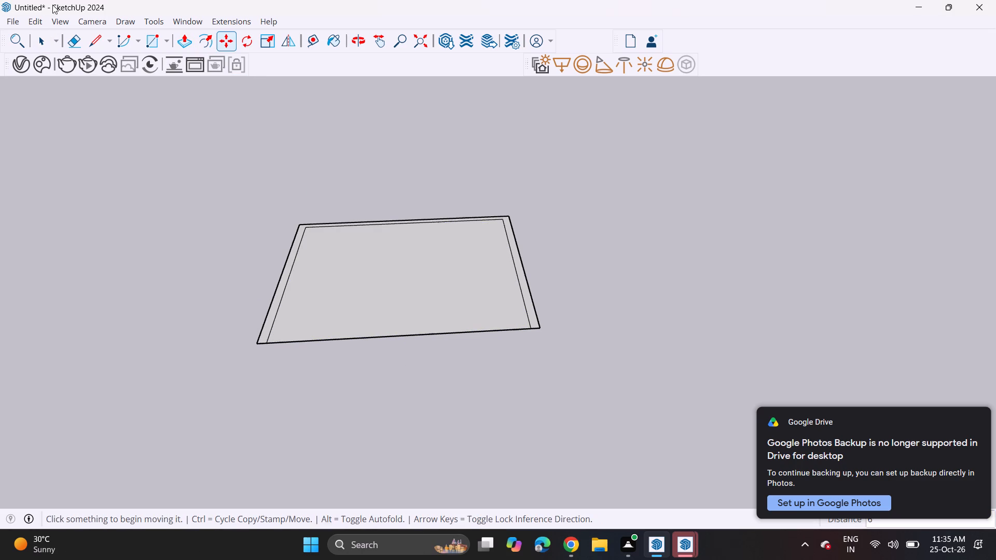
# Push/Pull the U-shaped wall strip up 10' to raise the three room walls.
pyautogui.click(184, 40)
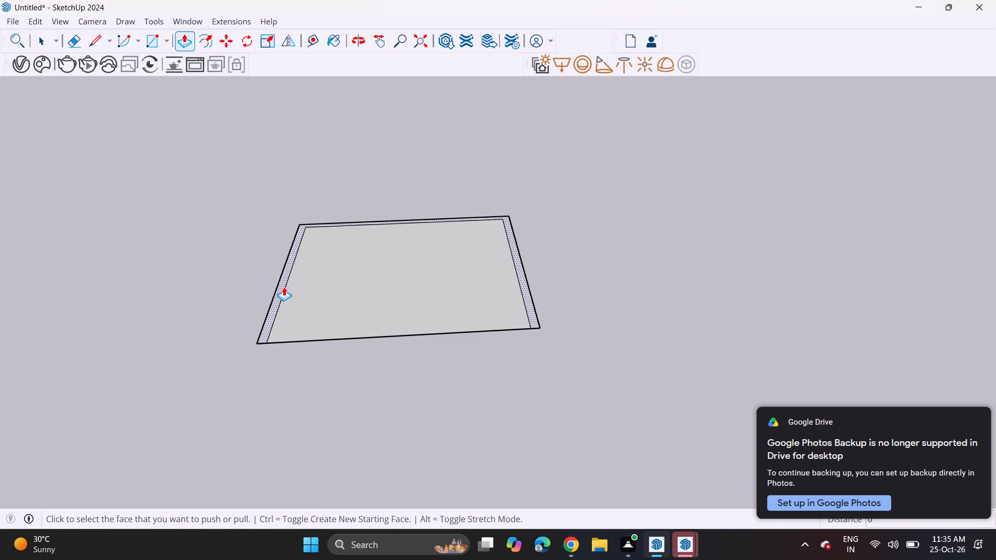
pyautogui.click(285, 287)
pyautogui.write("10'")
pyautogui.press('Return')
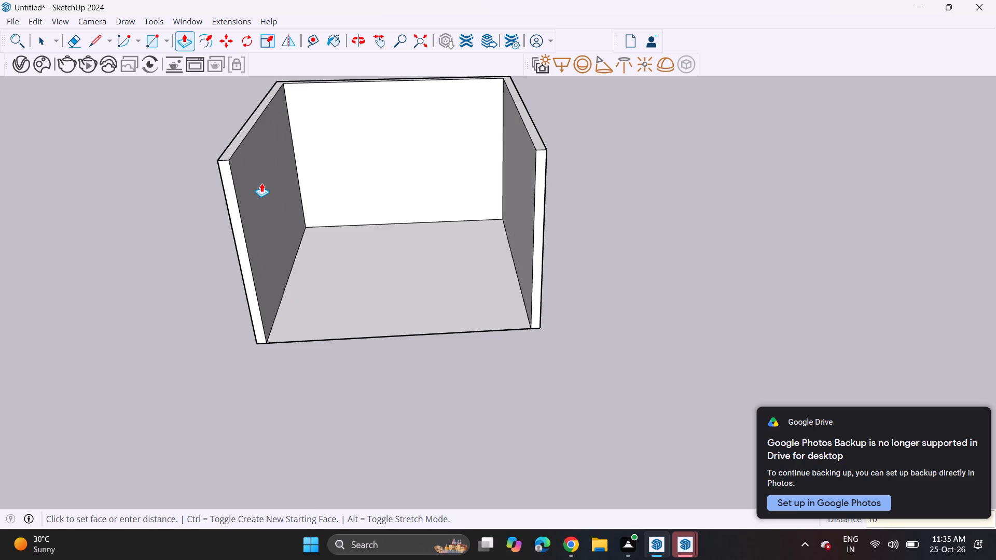
# Examine the 15' room shell's walls and floor from the front, inside and above.
pyautogui.moveTo(384, 258); pyautogui.dragTo(367, 199, button='middle')
pyautogui.keyDown('shift'); pyautogui.moveTo(346, 234); pyautogui.dragTo(354, 280, button='middle'); pyautogui.keyUp('shift')
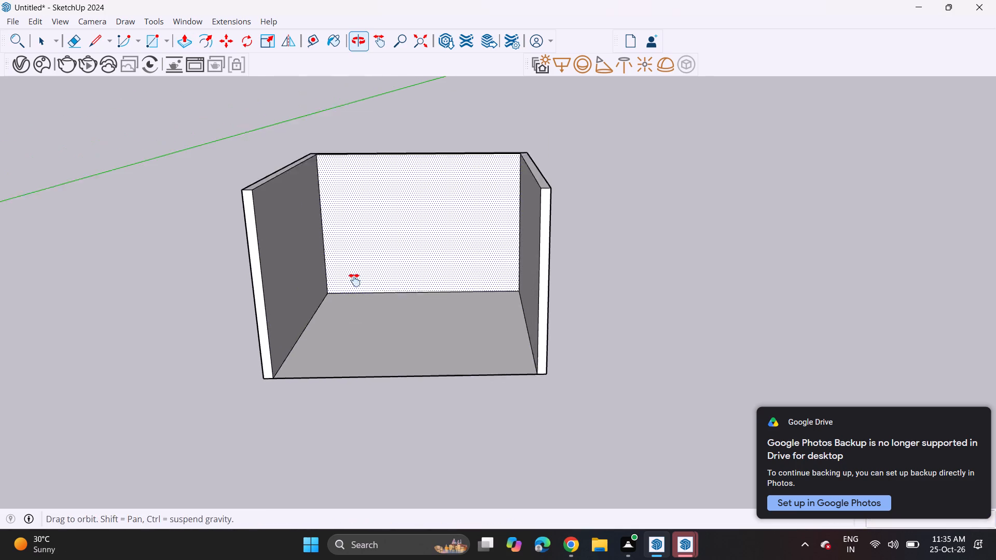
pyautogui.keyDown('shift'); pyautogui.moveTo(354, 280); pyautogui.dragTo(347, 287, button='middle'); pyautogui.keyUp('shift')
pyautogui.moveTo(320, 306); pyautogui.dragTo(366, 271, button='middle')
pyautogui.scroll(5, 351, 262)
pyautogui.moveTo(337, 249); pyautogui.dragTo(311, 230, button='middle')
pyautogui.scroll(-1, 311, 230)
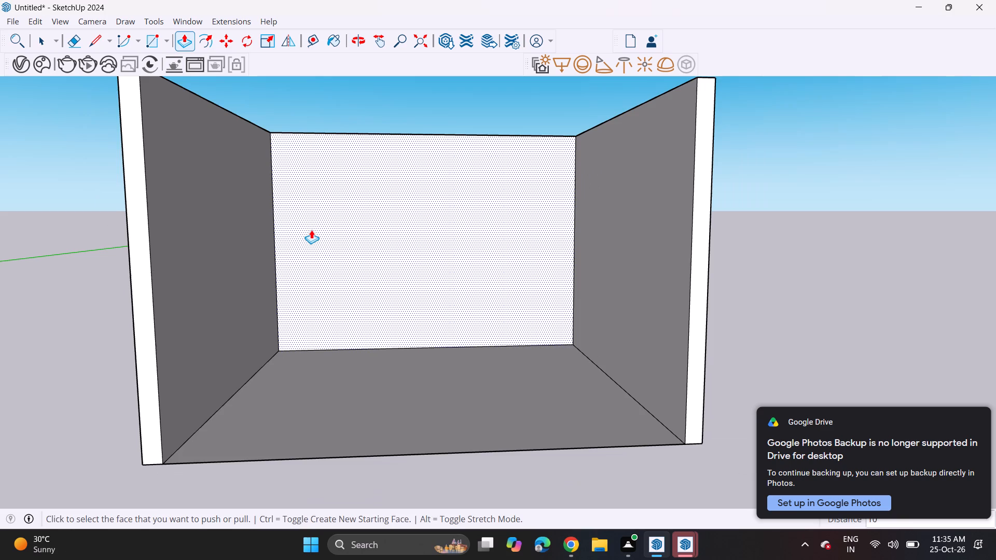
pyautogui.moveTo(311, 230); pyautogui.dragTo(323, 268, button='middle')
pyautogui.scroll(-1, 247, 198)
pyautogui.moveTo(247, 198); pyautogui.dragTo(246, 271, button='middle')
pyautogui.scroll(1, 247, 271)
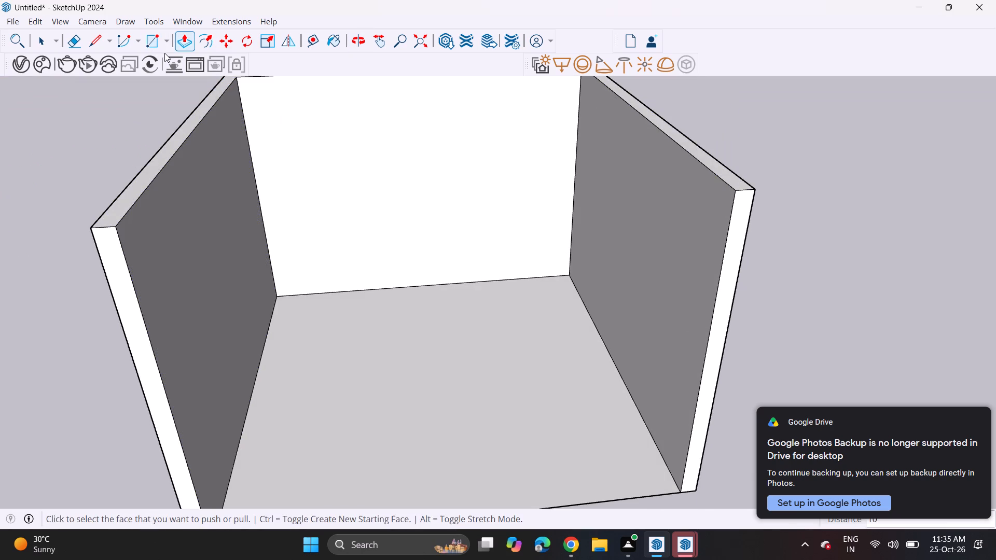
# Draw a 15' by 6" upright rotated rectangle on the top outer edge of the back wall.
pyautogui.click(163, 45)
pyautogui.click(176, 71)
pyautogui.keyDown('shift'); pyautogui.moveTo(235, 114); pyautogui.dragTo(261, 166, button='middle'); pyautogui.keyUp('shift')
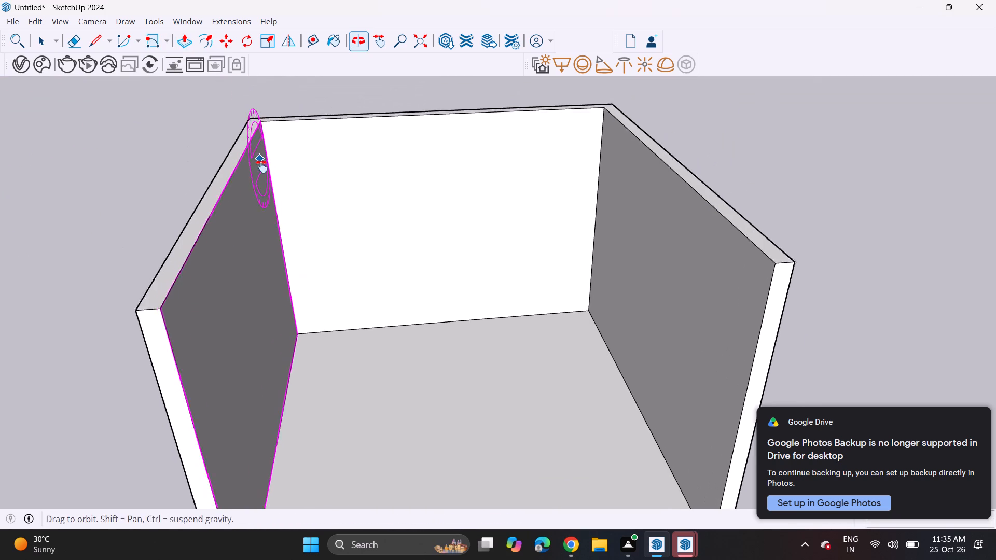
pyautogui.keyDown('shift'); pyautogui.moveTo(261, 166); pyautogui.dragTo(274, 218, button='middle'); pyautogui.keyUp('shift')
pyautogui.moveTo(264, 179); pyautogui.dragTo(263, 228, button='middle')
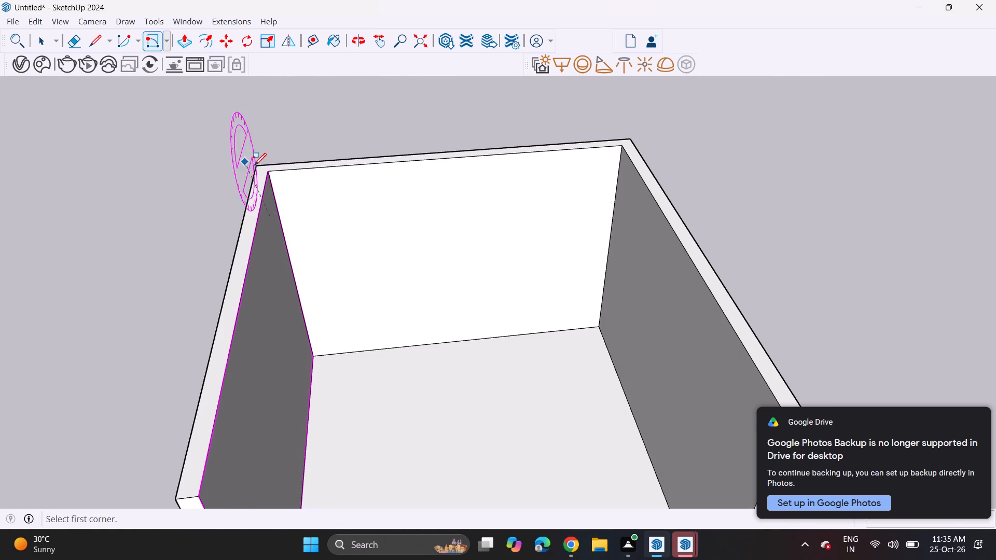
pyautogui.moveTo(260, 178); pyautogui.dragTo(257, 247, button='middle')
pyautogui.moveTo(262, 165); pyautogui.dragTo(264, 244, button='middle')
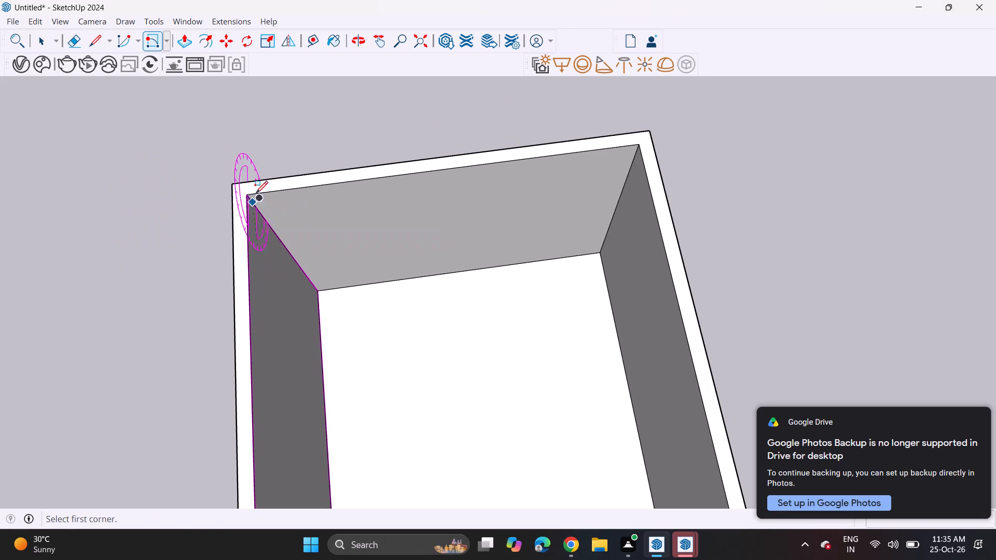
pyautogui.press('Escape')
pyautogui.click(231, 183)
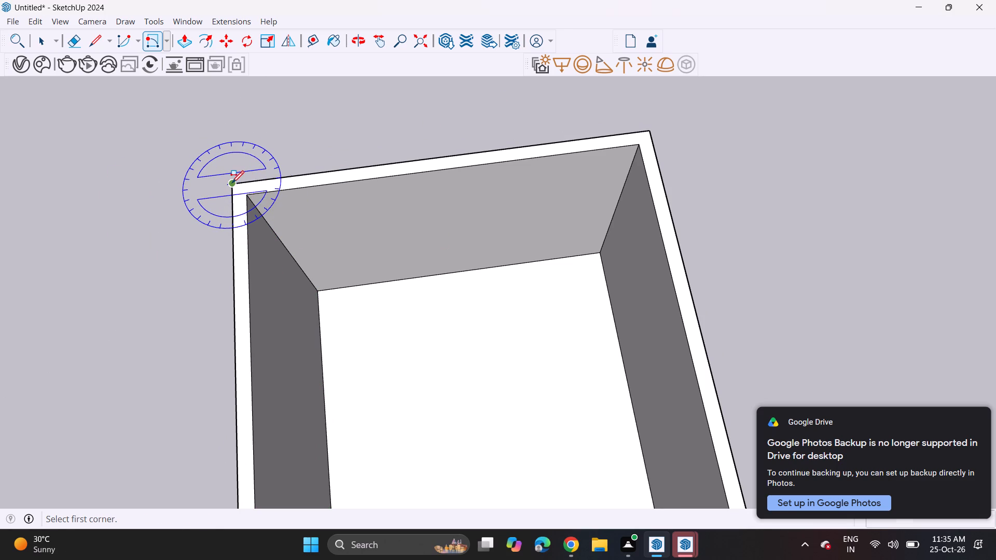
pyautogui.click(654, 132)
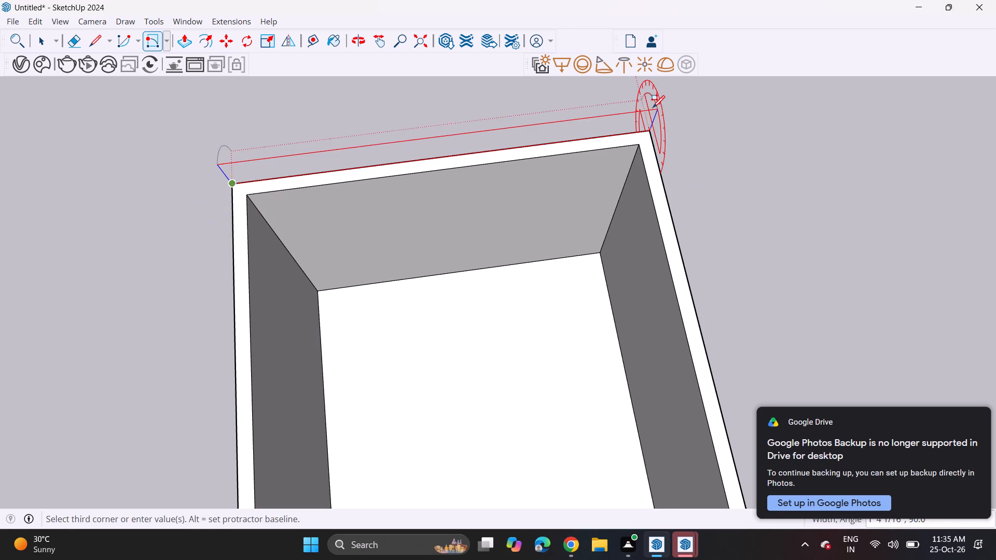
pyautogui.press('6')
pyautogui.press('Return')
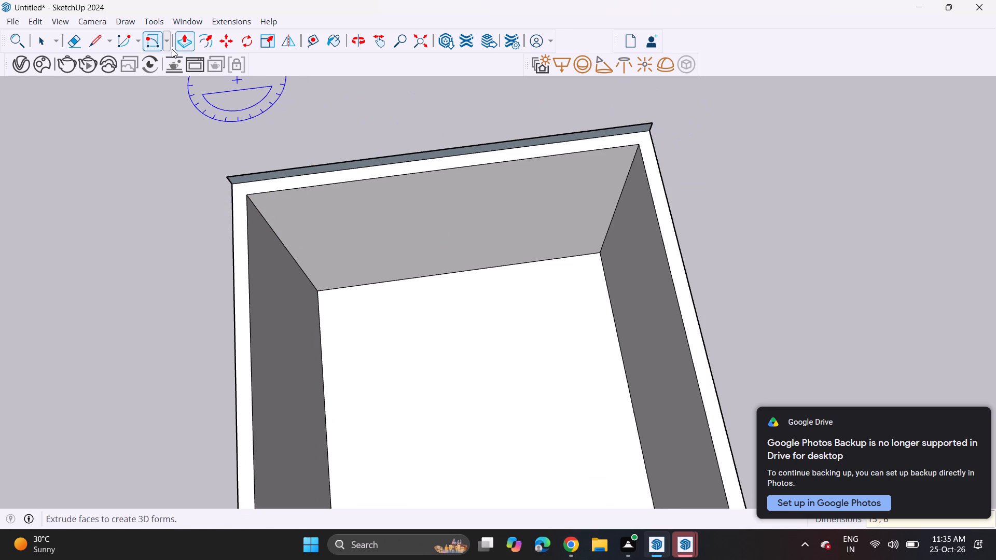
# Push/Pull the upright strip above the back wall 15' forward to the open front to form the ceiling slab.
pyautogui.click(186, 41)
pyautogui.click(248, 180)
pyautogui.scroll(-5, 261, 262)
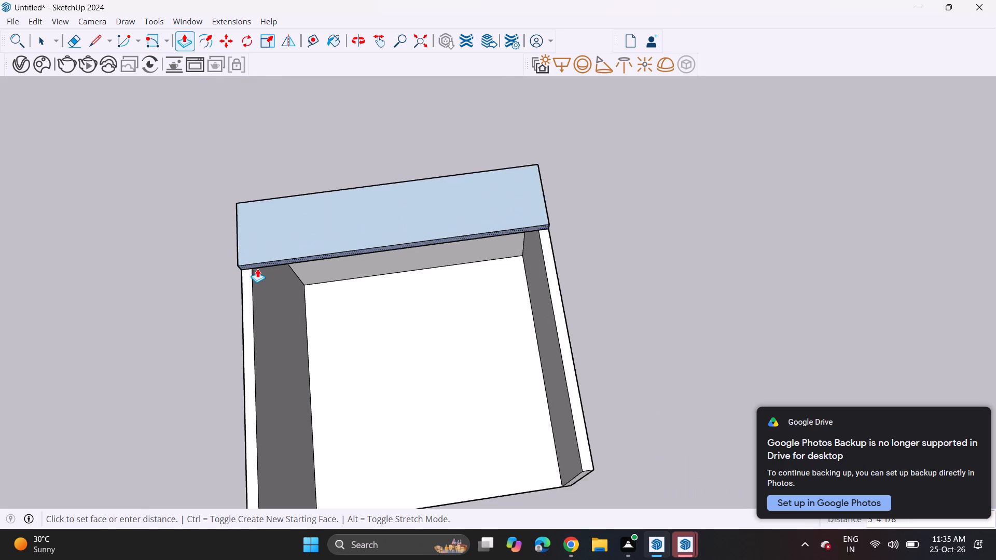
pyautogui.scroll(-1, 257, 269)
pyautogui.keyDown('shift'); pyautogui.moveTo(243, 265); pyautogui.dragTo(267, 129, button='middle'); pyautogui.keyUp('shift')
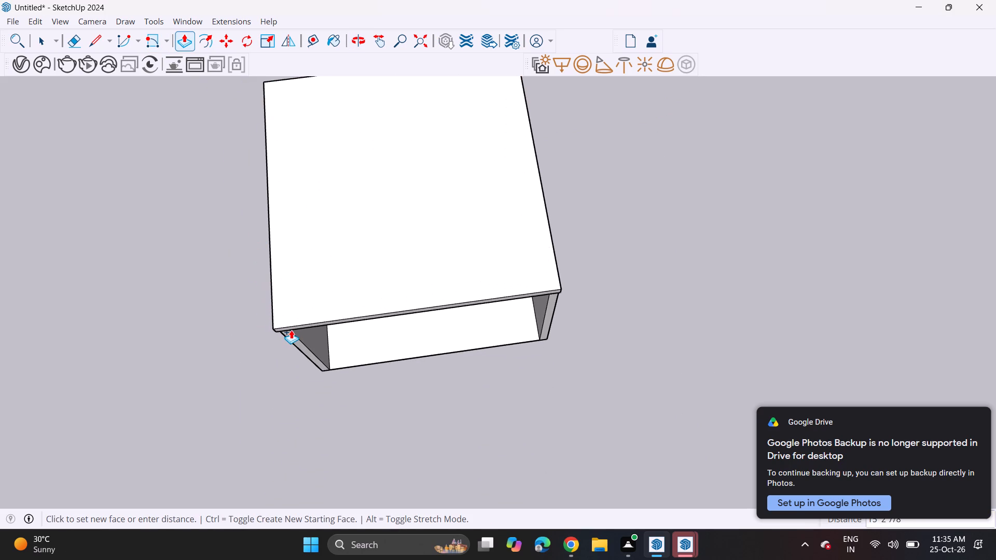
pyautogui.moveTo(306, 335); pyautogui.dragTo(519, 147, button='middle')
pyautogui.scroll(1, 315, 335)
pyautogui.click(368, 347)
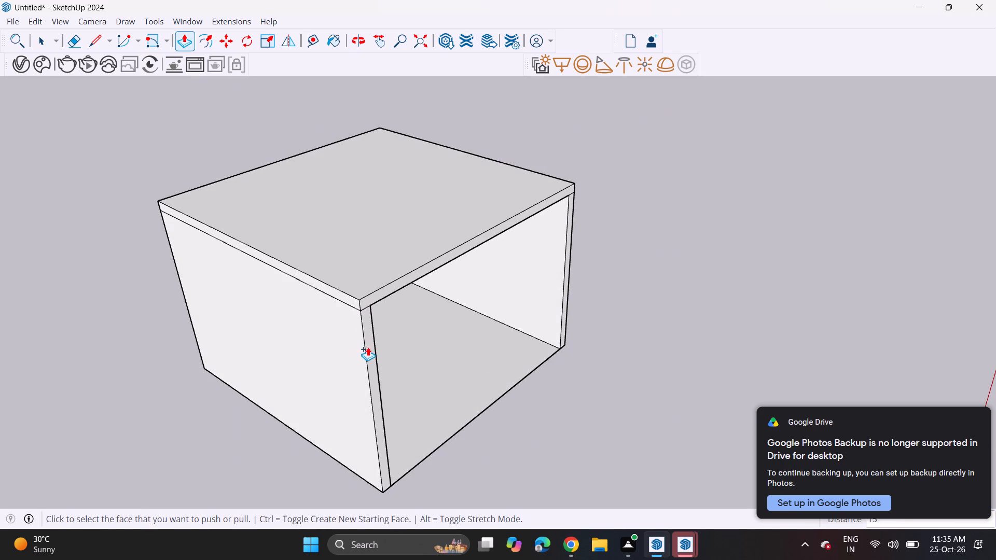
# Draw a 15' by 6" vertical rotated rectangle hanging below the bottom outer edge of the back wall.
pyautogui.moveTo(452, 320); pyautogui.dragTo(238, 204, button='middle')
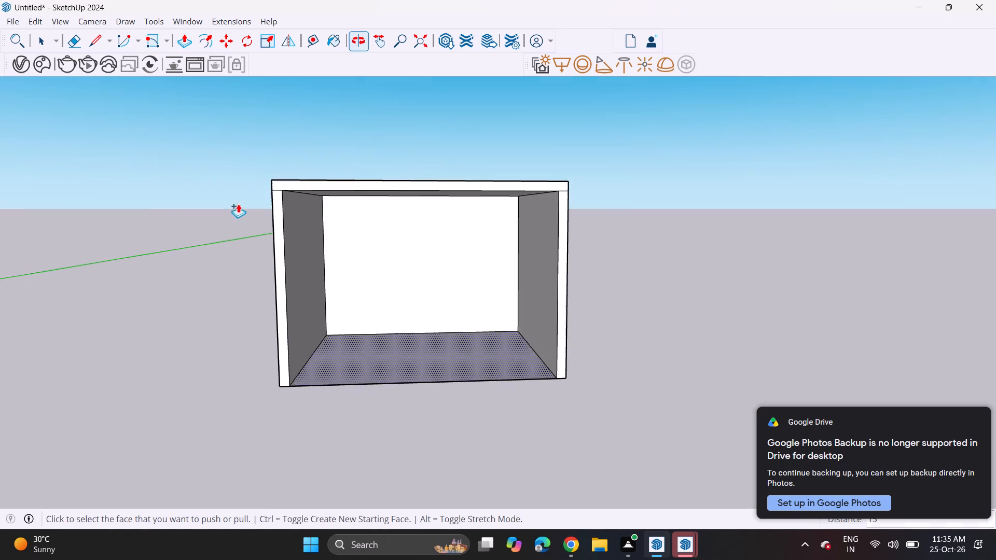
pyautogui.scroll(2, 391, 231)
pyautogui.moveTo(391, 236); pyautogui.dragTo(378, 157, button='middle')
pyautogui.moveTo(716, 121); pyautogui.dragTo(706, 29, button='middle')
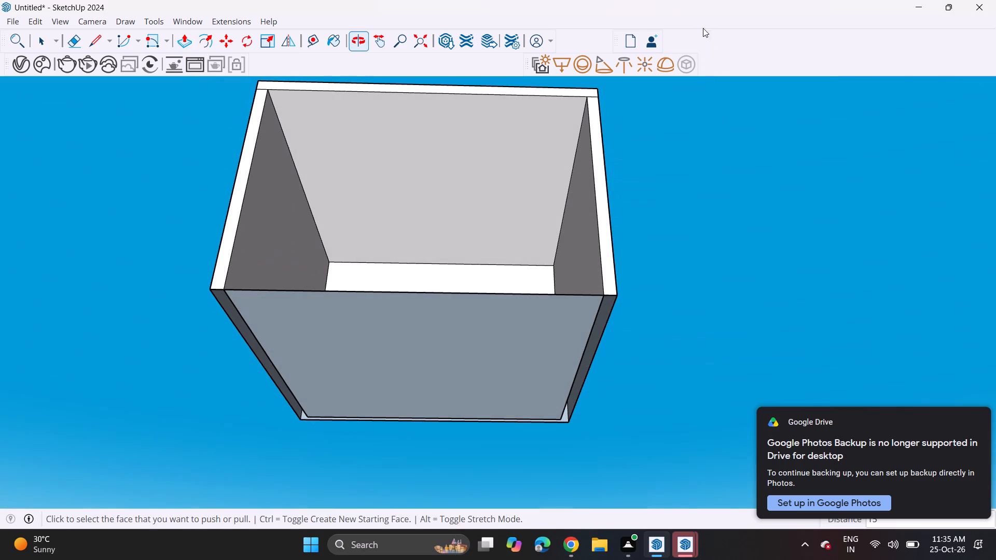
pyautogui.click(169, 46)
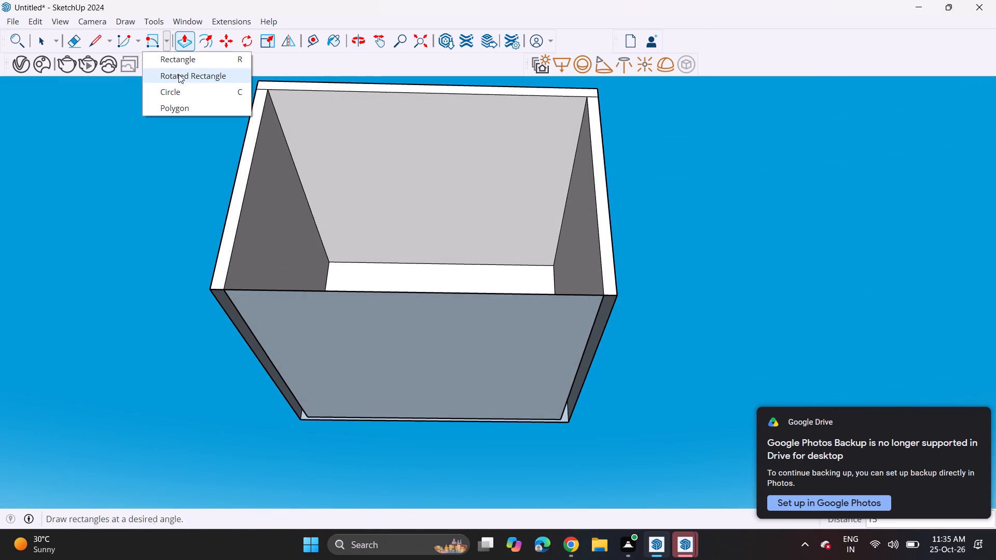
pyautogui.click(179, 78)
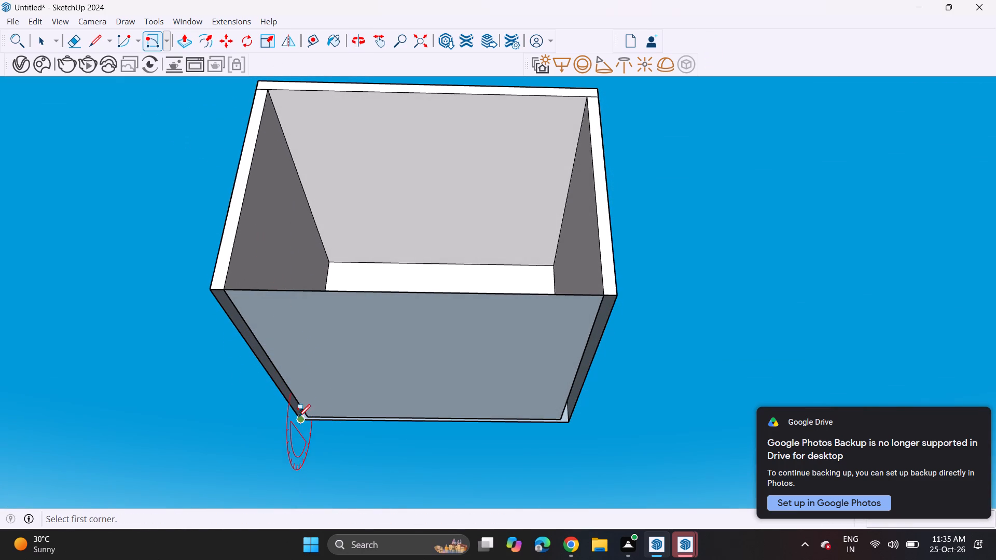
pyautogui.click(299, 423)
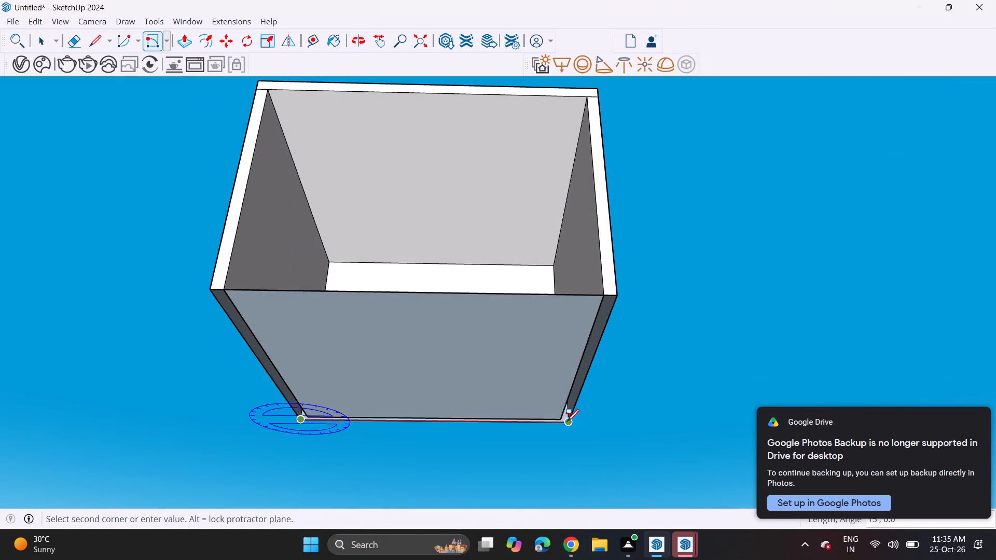
pyautogui.click(566, 421)
pyautogui.moveTo(564, 433); pyautogui.dragTo(347, 458, button='middle')
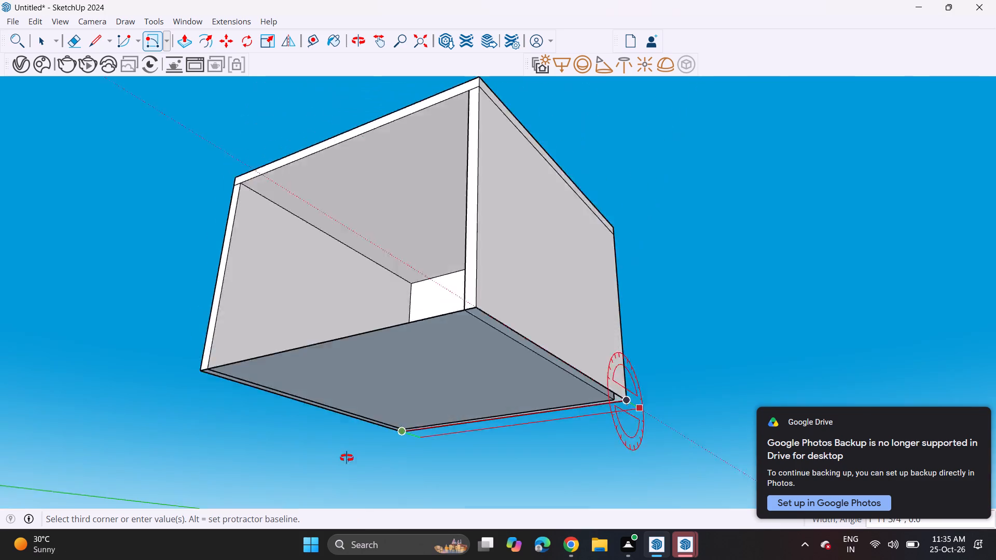
pyautogui.moveTo(347, 458); pyautogui.dragTo(327, 463, button='middle')
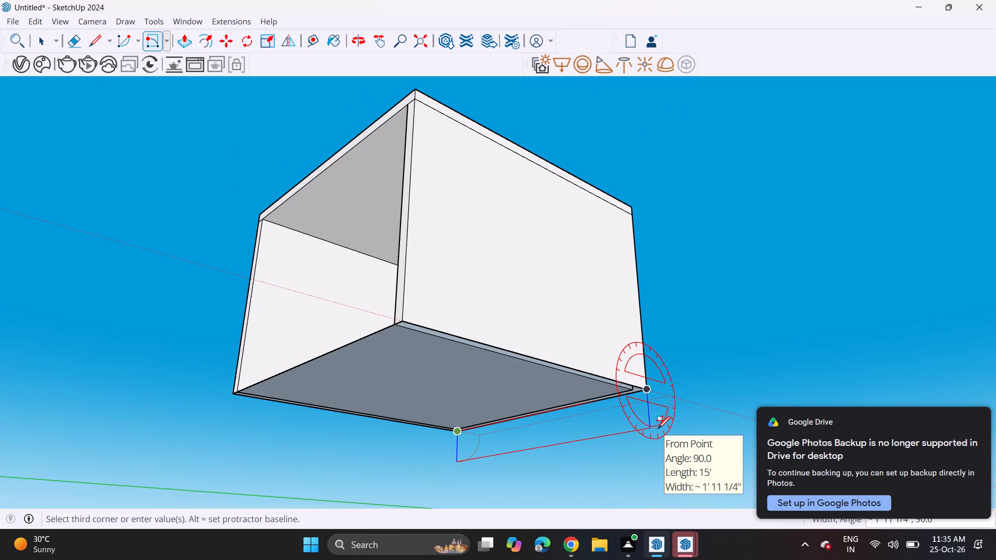
pyautogui.write('6+')
pyautogui.press('Return')
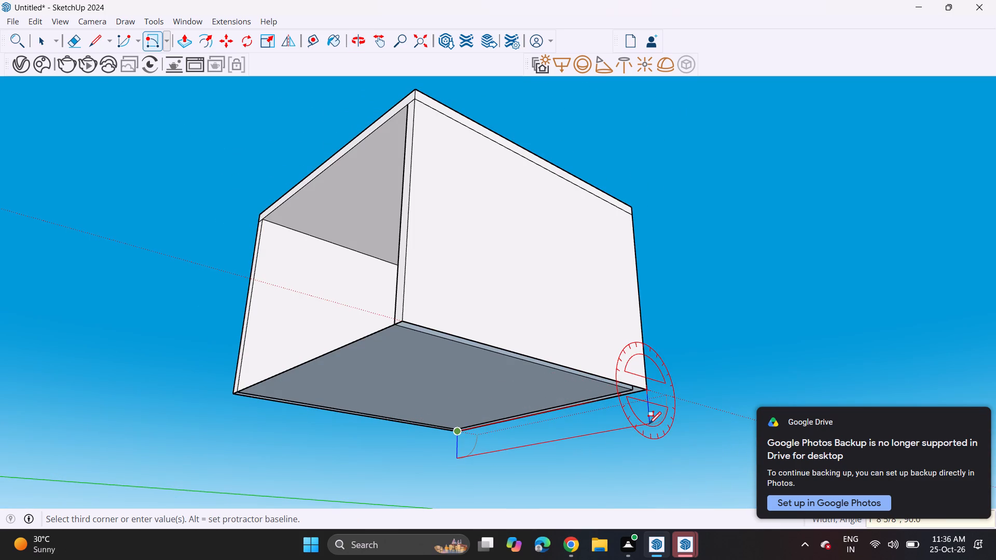
pyautogui.press('6')
pyautogui.press('Return')
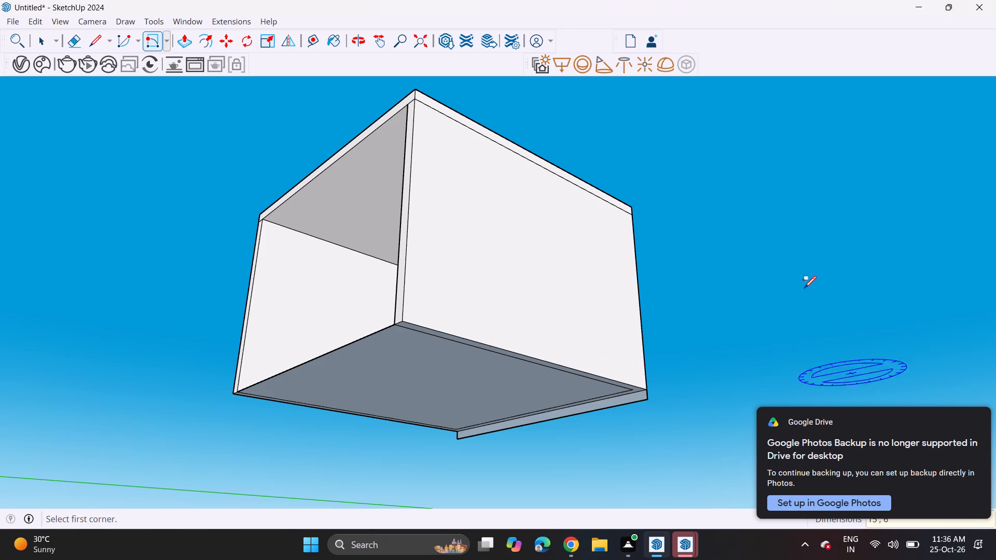
# Push/Pull the strip under the back wall 15' forward to the open front to form the floor slab.
pyautogui.click(186, 46)
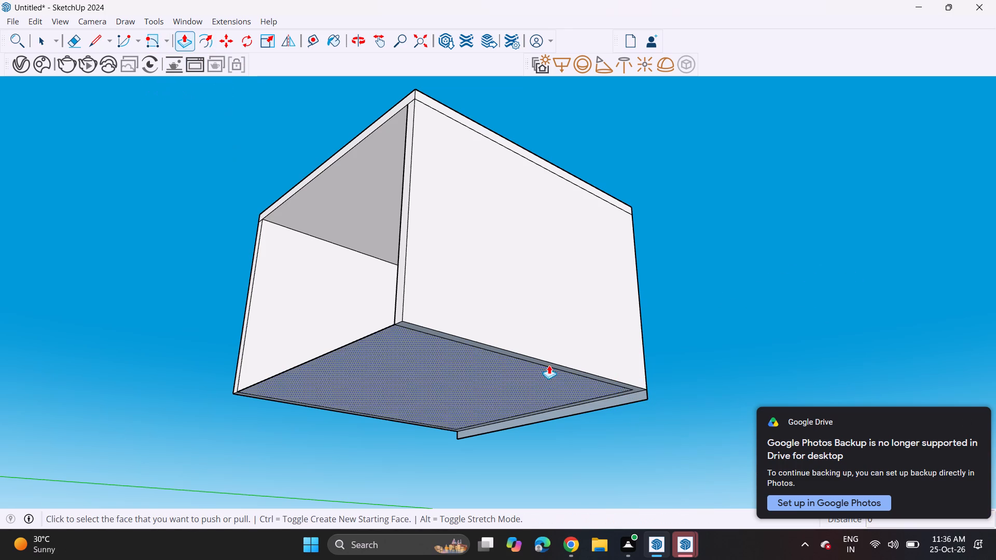
pyautogui.click(594, 405)
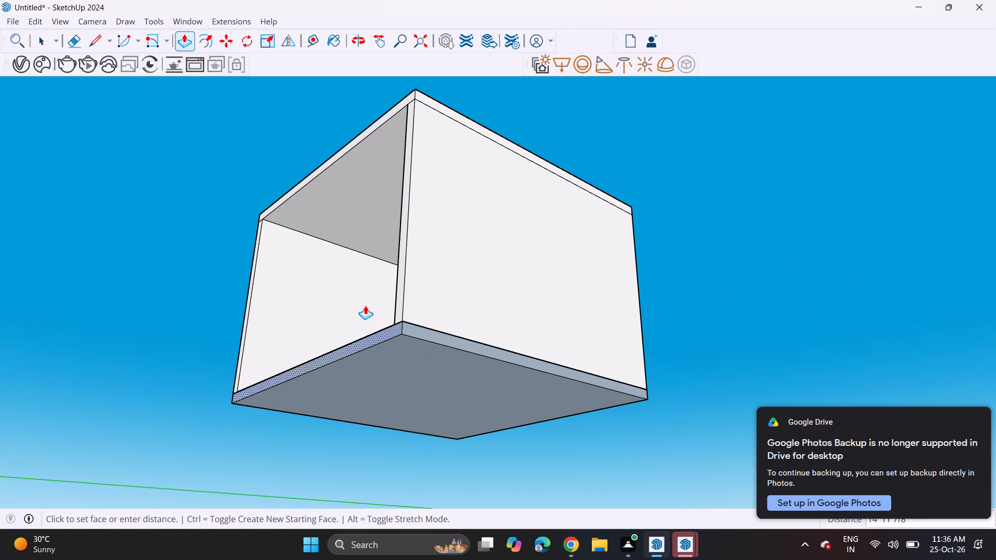
pyautogui.click(396, 314)
# Place Tape Measure guide lines 4" above the floor on the back, right and left inner walls.
pyautogui.moveTo(351, 254); pyautogui.dragTo(541, 314, button='middle')
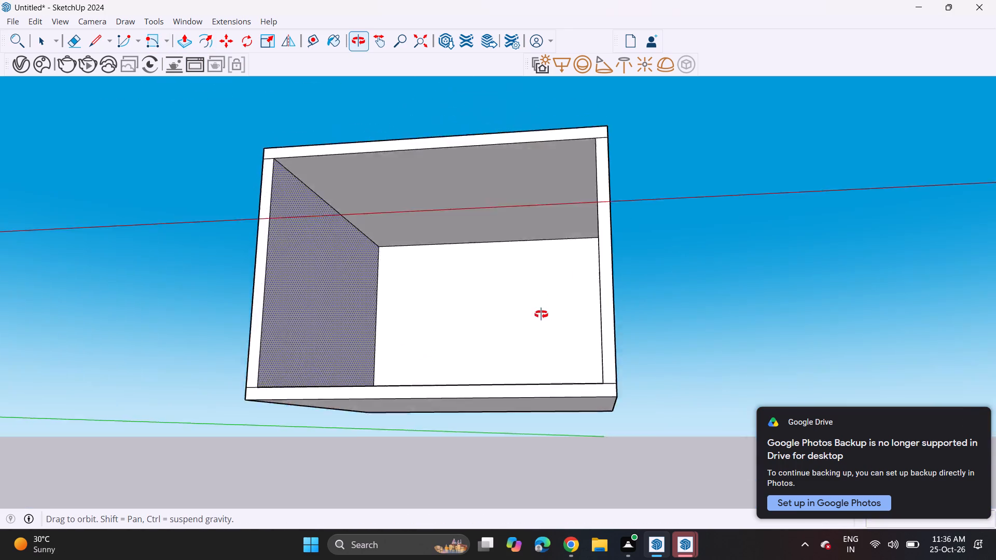
pyautogui.moveTo(541, 314); pyautogui.dragTo(586, 350, button='middle')
pyautogui.scroll(2, 586, 351)
pyautogui.keyDown('shift'); pyautogui.moveTo(566, 342); pyautogui.dragTo(579, 330, button='middle'); pyautogui.keyUp('shift')
pyautogui.keyDown('shift'); pyautogui.moveTo(567, 313); pyautogui.dragTo(566, 331, button='middle'); pyautogui.keyUp('shift')
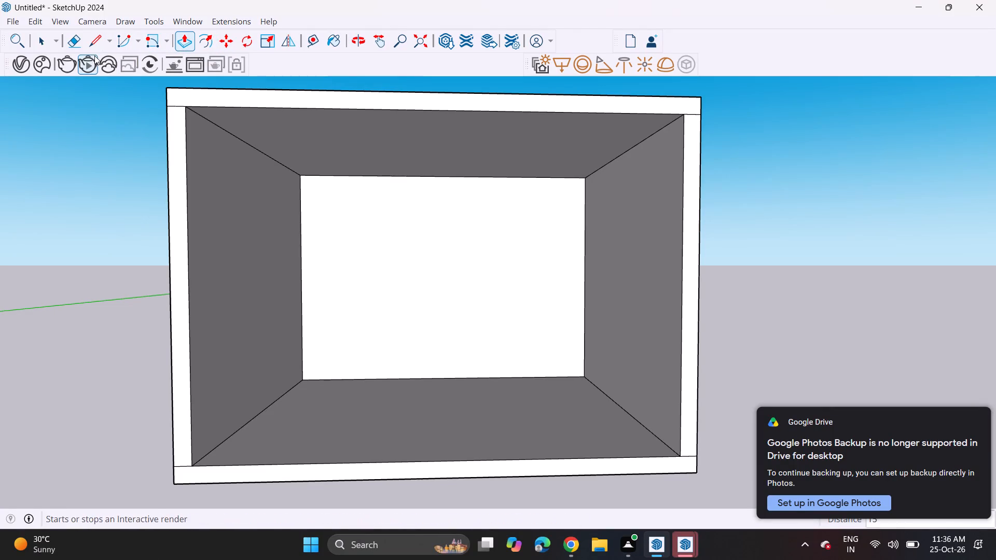
pyautogui.click(310, 44)
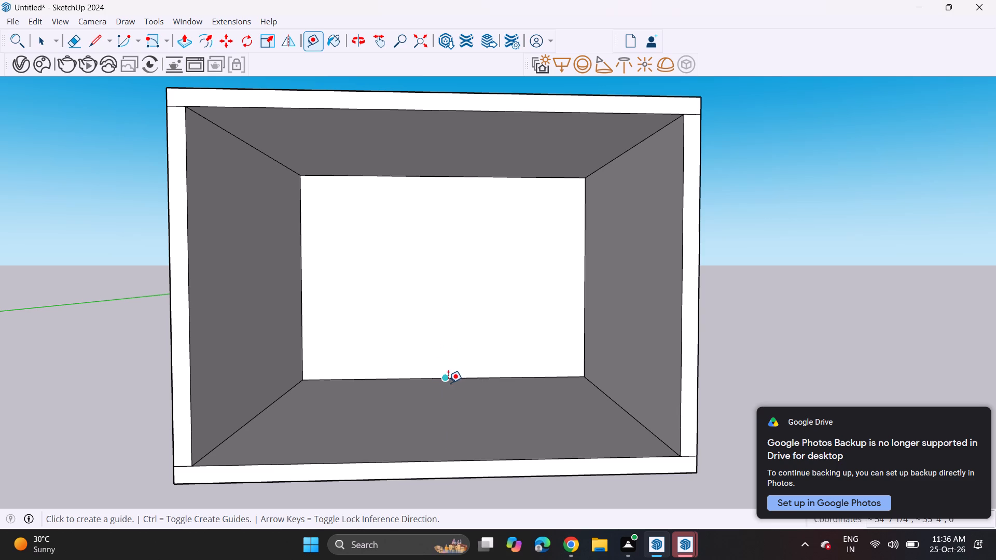
pyautogui.click(442, 378)
pyautogui.press('4')
pyautogui.press('Return')
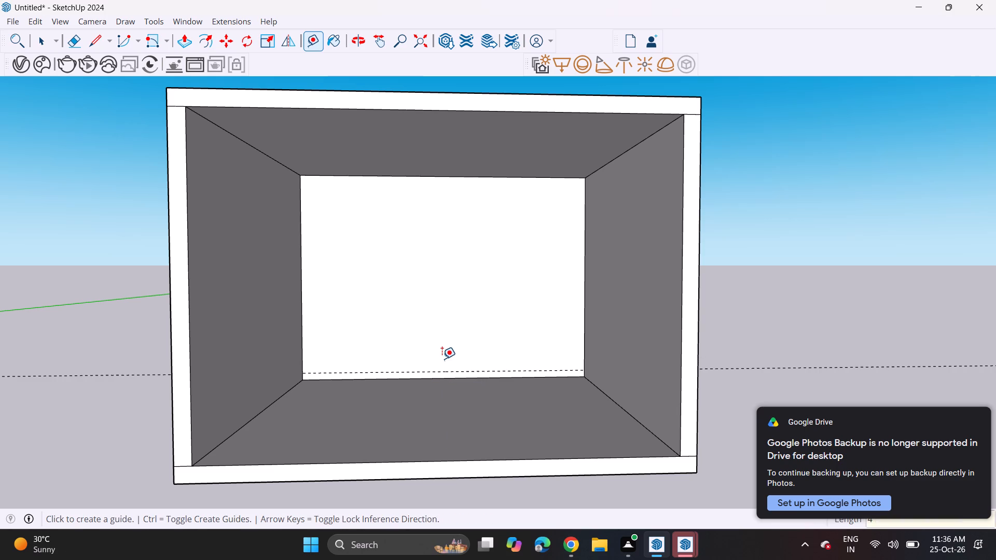
pyautogui.click(624, 408)
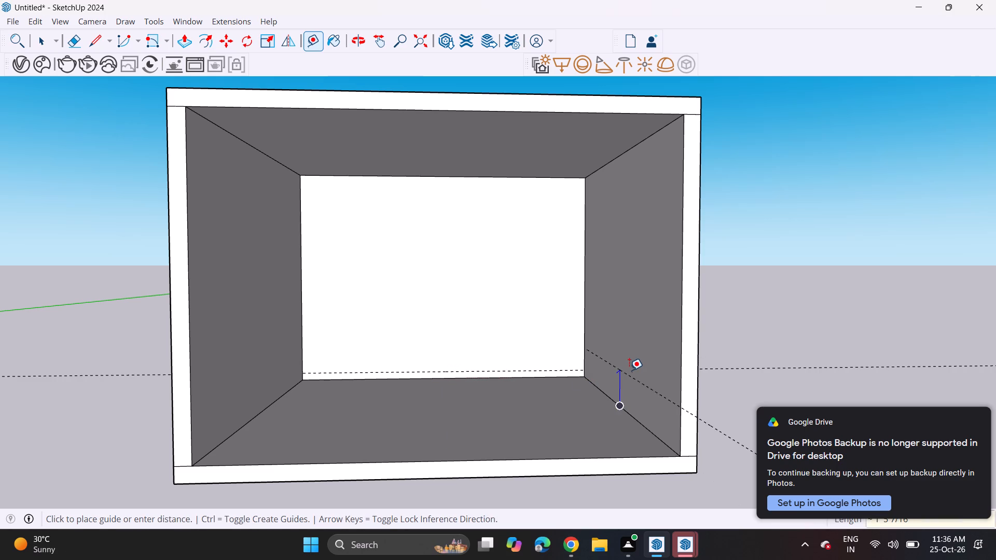
pyautogui.press('4')
pyautogui.press('Return')
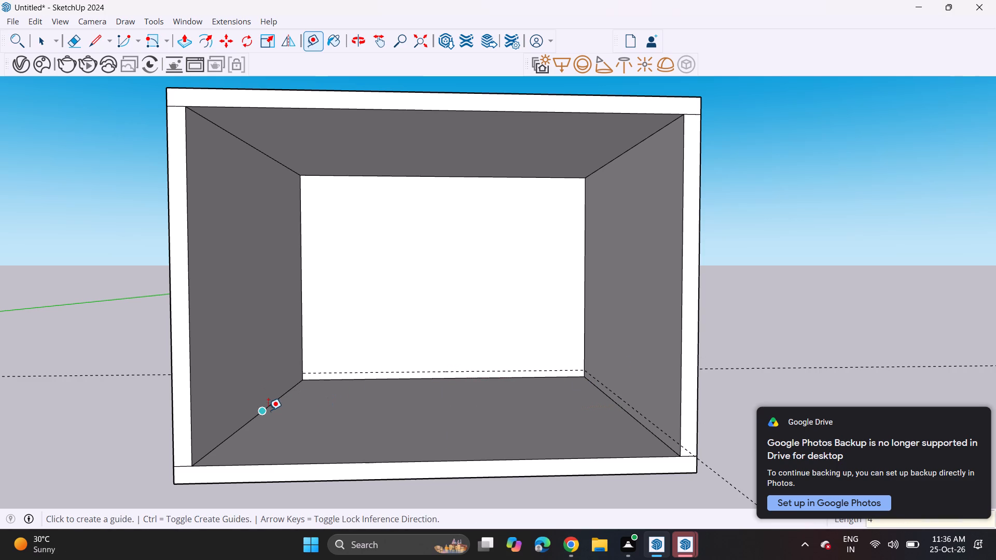
pyautogui.click(268, 410)
pyautogui.press('4')
pyautogui.press('Return')
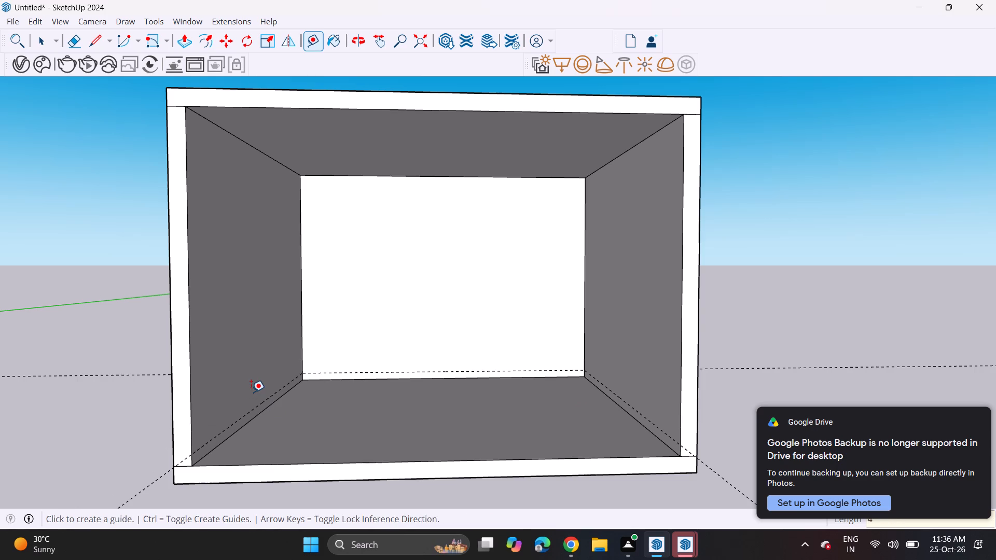
# Place guide lines 2' above the 4" guides on the back, right and left inner walls.
pyautogui.click(386, 374)
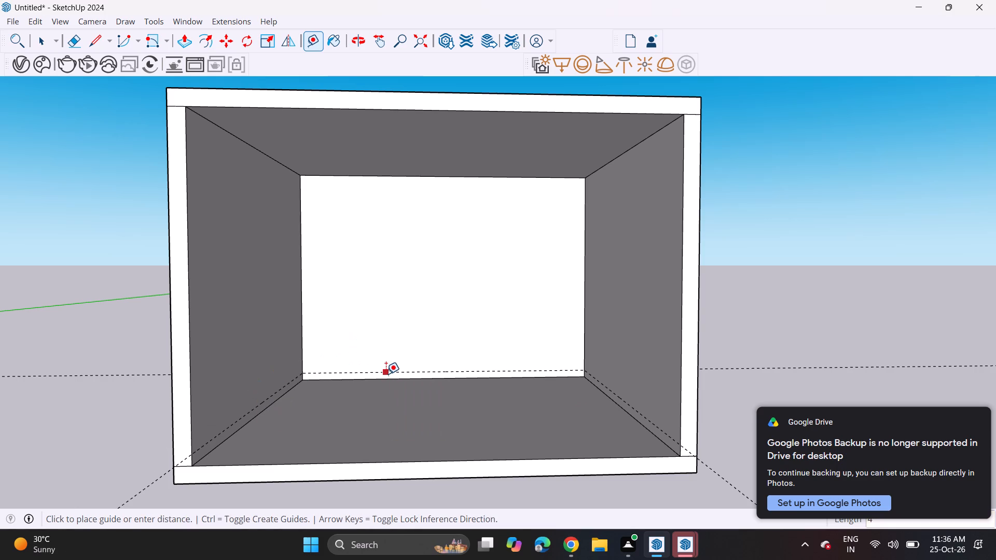
pyautogui.press('4')
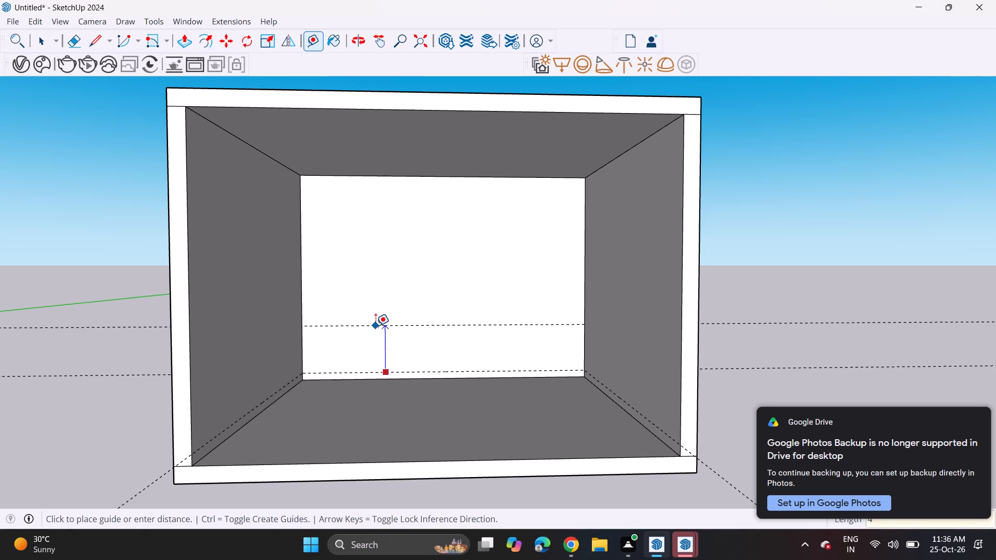
pyautogui.press('BackSpace')
pyautogui.write("2'")
pyautogui.press('Return')
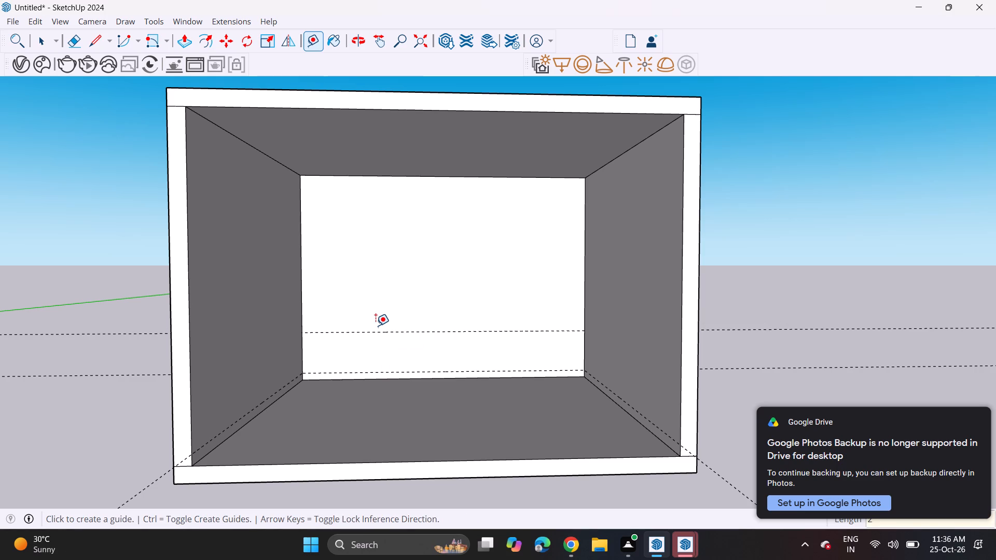
pyautogui.click(624, 398)
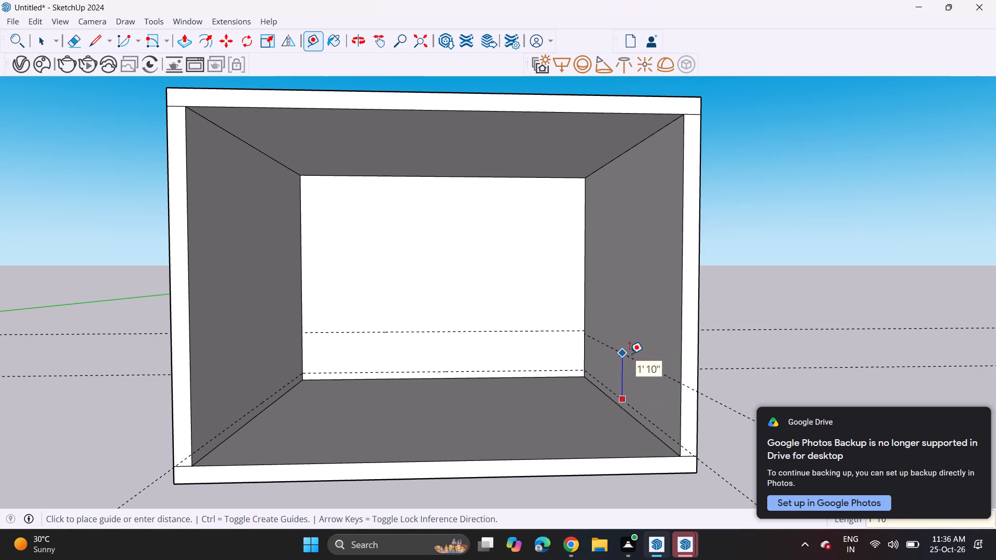
pyautogui.press('4')
pyautogui.press('BackSpace')
pyautogui.write("2'")
pyautogui.press('Return')
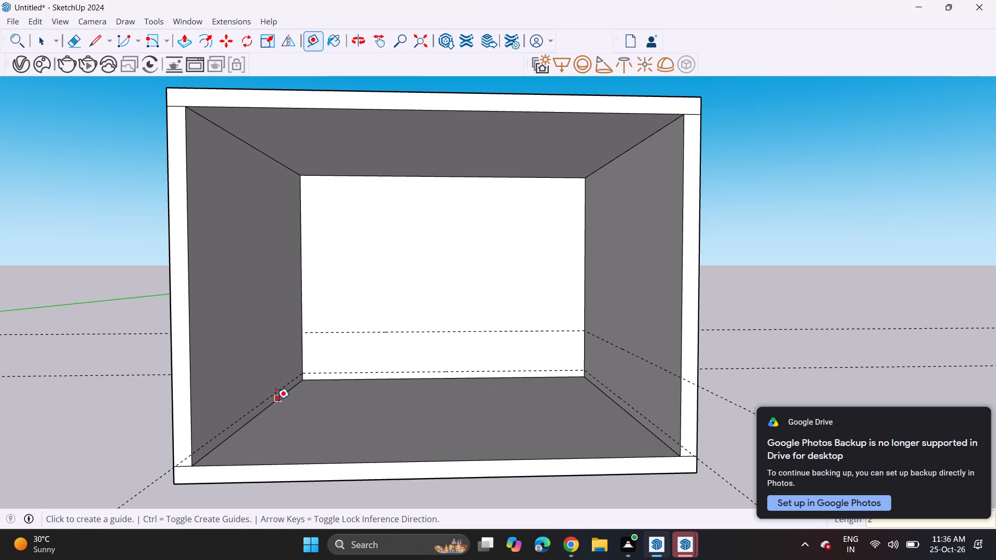
pyautogui.click(272, 398)
pyautogui.press('2')
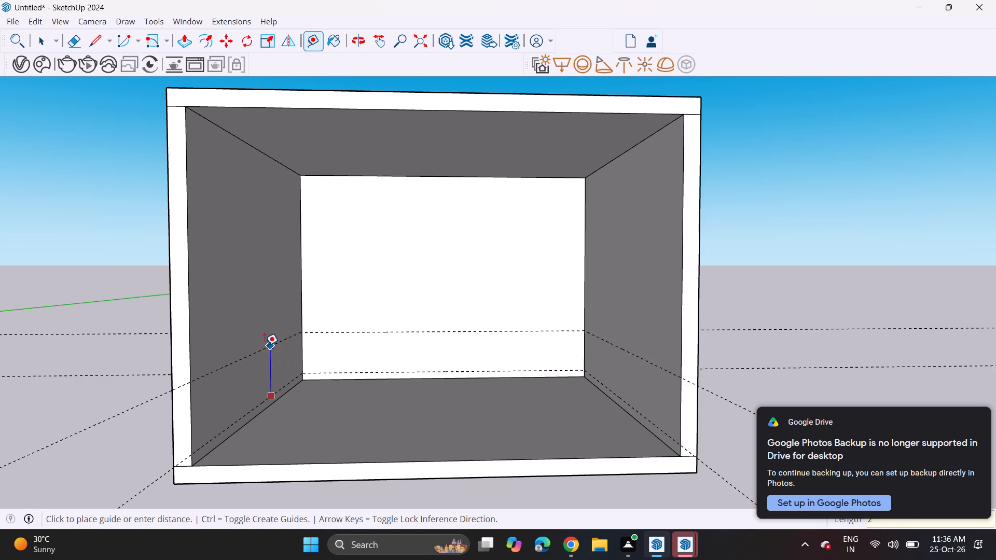
pyautogui.press("'")
pyautogui.press('Return')
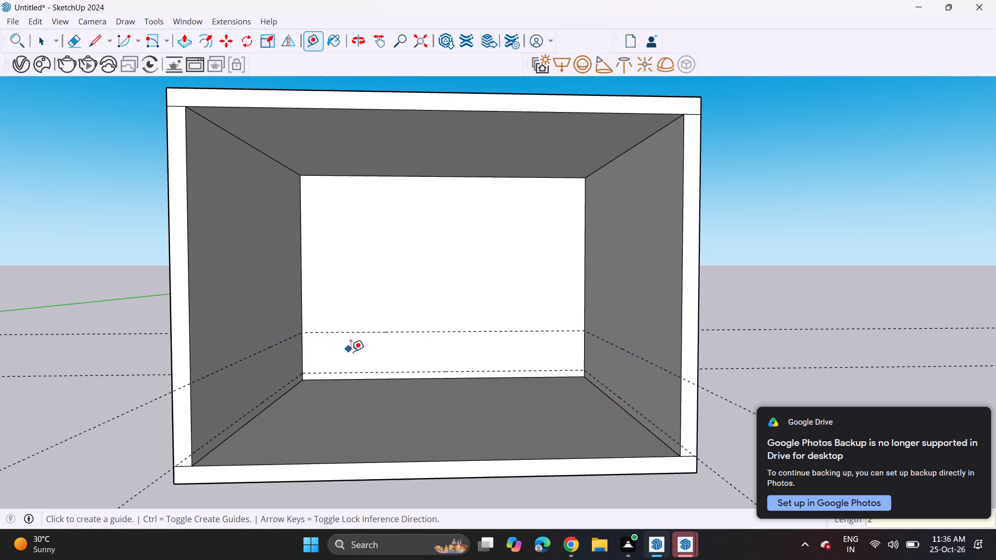
# Place guide lines 2" above the upper counter guides on the back, right and left inner walls.
pyautogui.click(407, 334)
pyautogui.press('2')
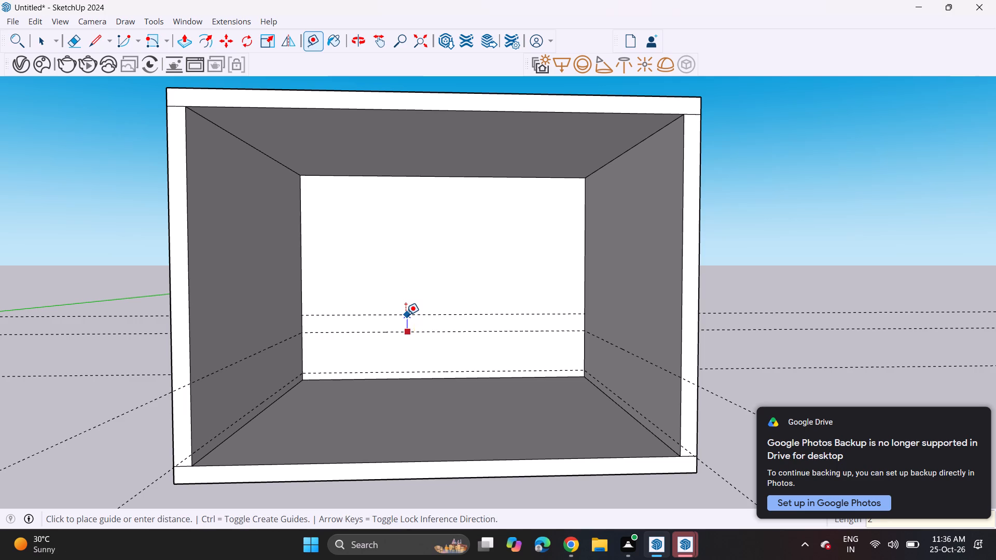
pyautogui.press('Return')
pyautogui.click(598, 338)
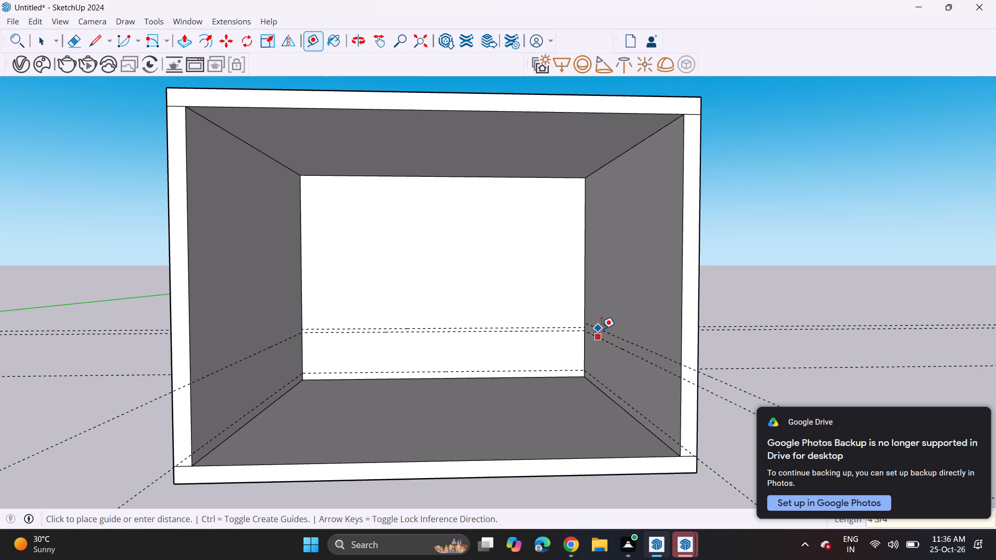
pyautogui.press('2')
pyautogui.press('Return')
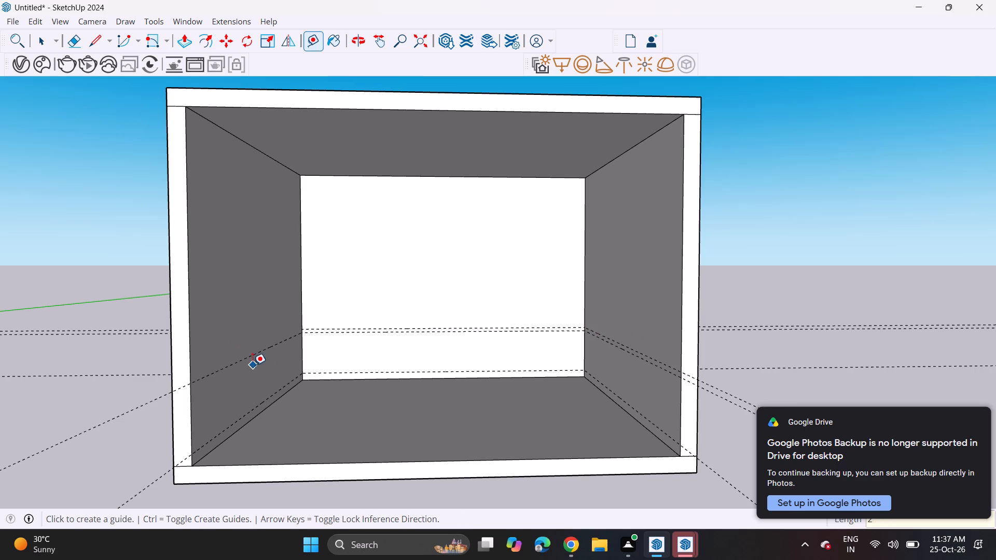
pyautogui.click(257, 352)
pyautogui.press('2')
pyautogui.press('Return')
# Place guide lines 2' above the newest guides on the back, right and left inner walls.
pyautogui.click(417, 326)
pyautogui.write("2'")
pyautogui.press('Return')
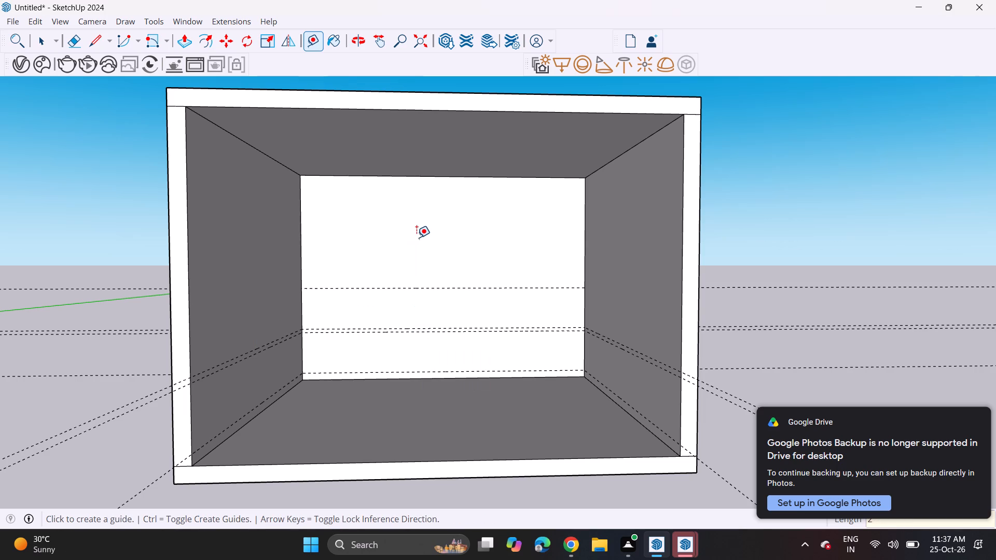
pyautogui.click(636, 352)
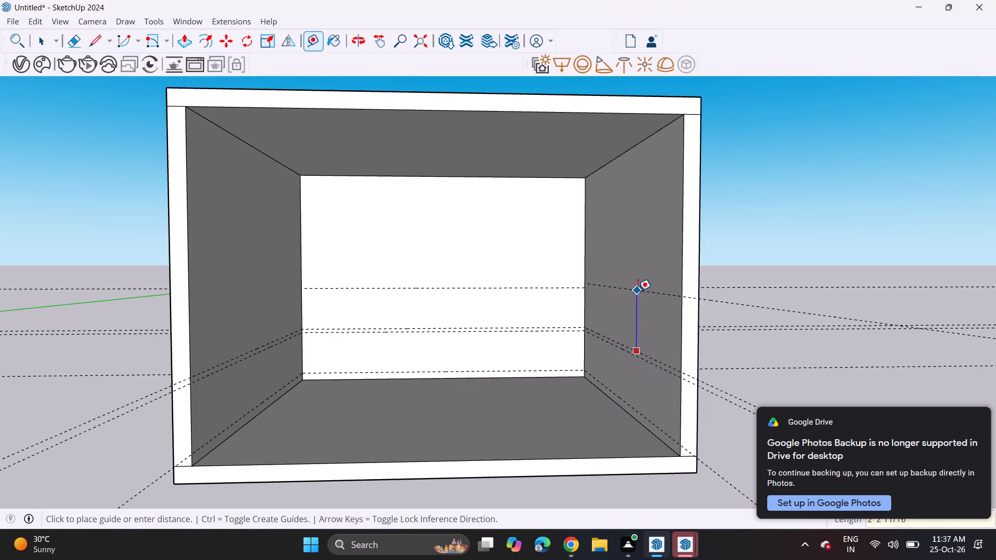
pyautogui.press('4')
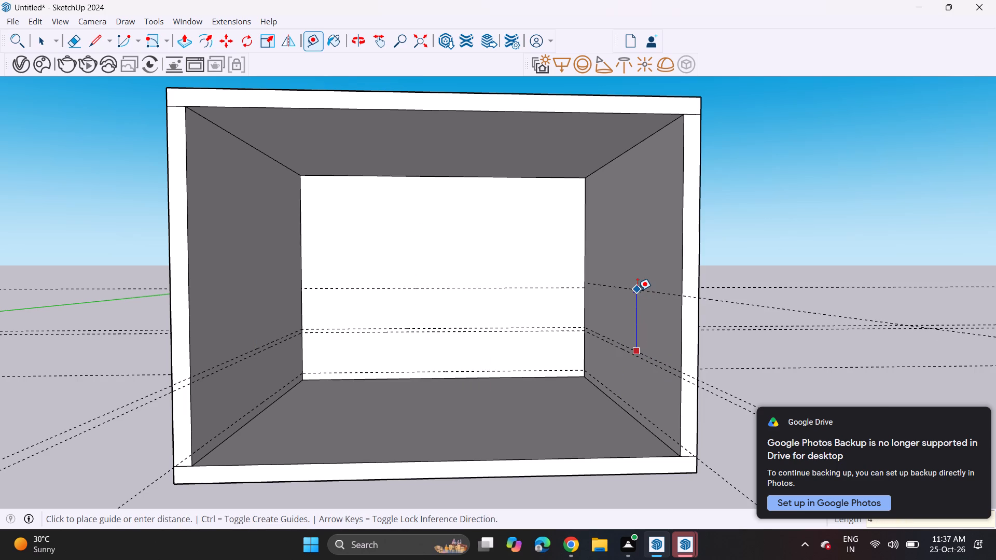
pyautogui.press("'")
pyautogui.press('BackSpace')
pyautogui.press('BackSpace')
pyautogui.write("2'")
pyautogui.press('Return')
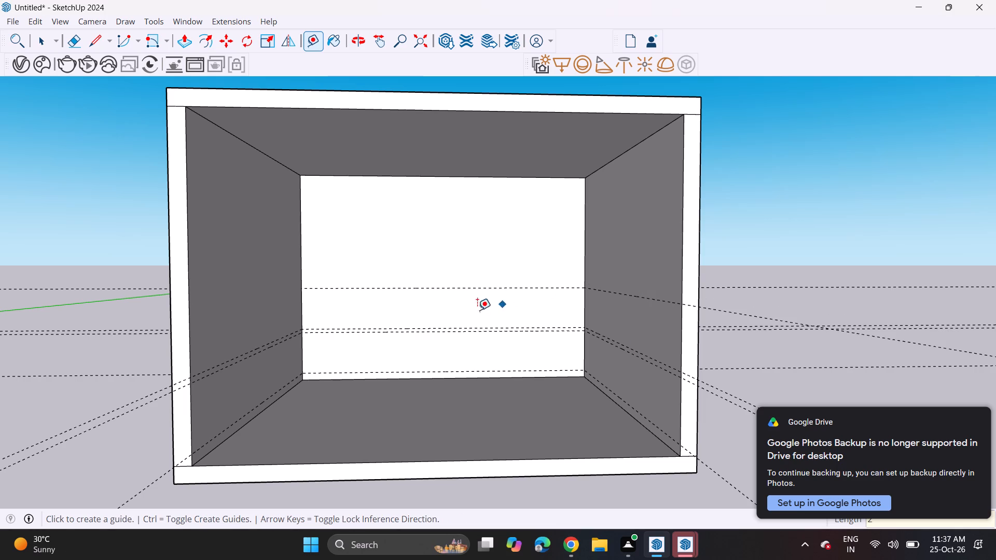
pyautogui.click(256, 351)
pyautogui.write("2'")
pyautogui.press('Return')
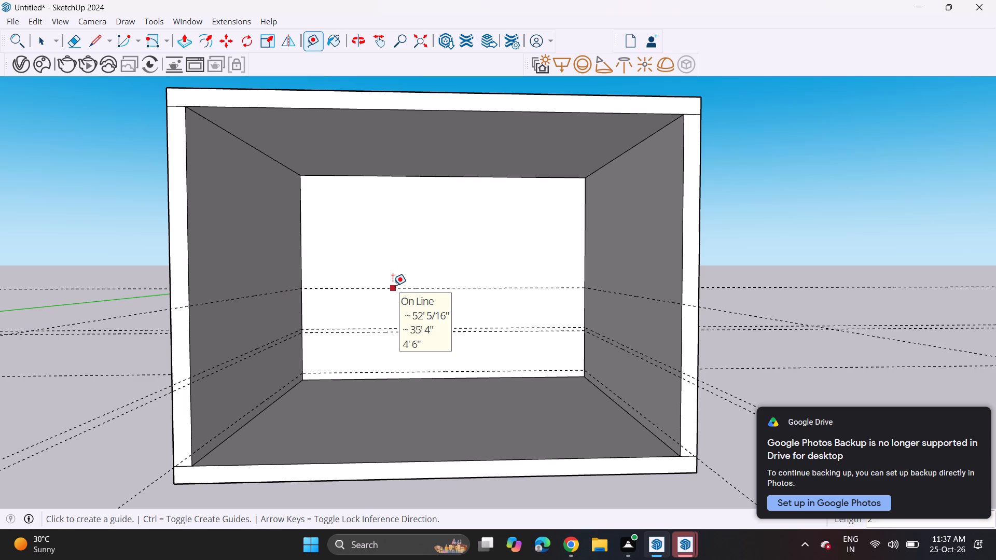
# Copy the inner ceiling face with its edges along the red axis, about 21' to the right, clear of the room.
pyautogui.press('space')
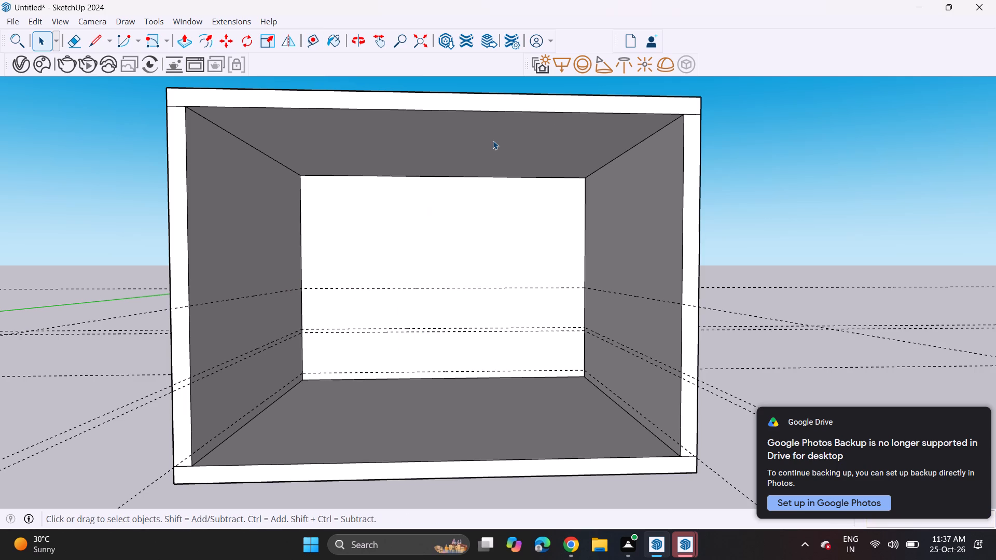
pyautogui.doubleClick(493, 141)
pyautogui.scroll(-3, 493, 141)
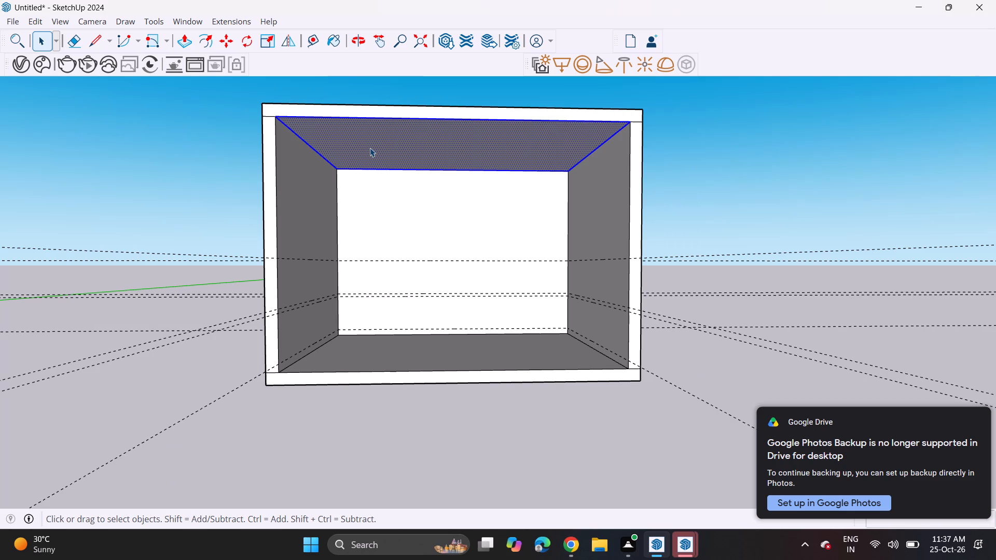
pyautogui.press('m')
pyautogui.click(274, 115)
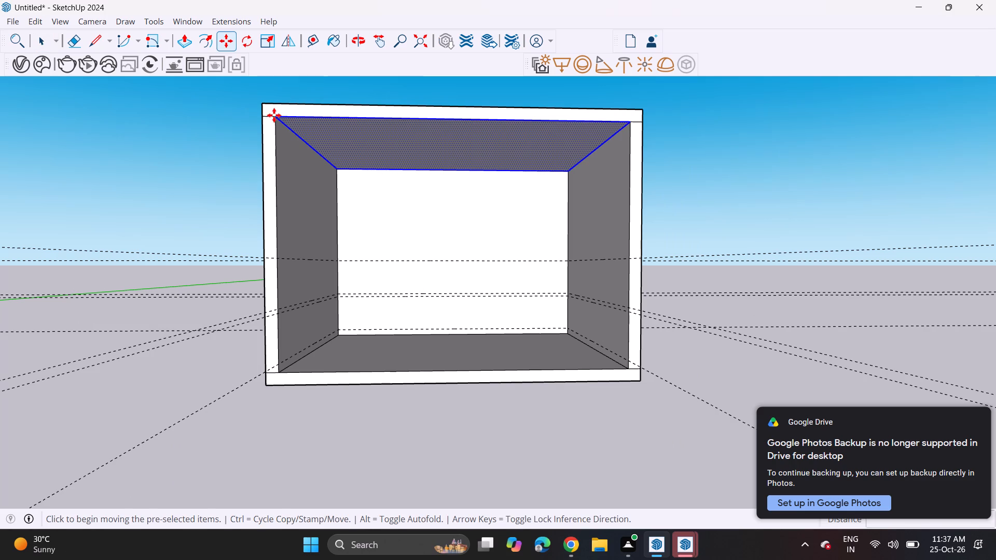
pyautogui.keyDown('shift'); pyautogui.moveTo(519, 123); pyautogui.dragTo(199, 191, button='middle'); pyautogui.keyUp('shift')
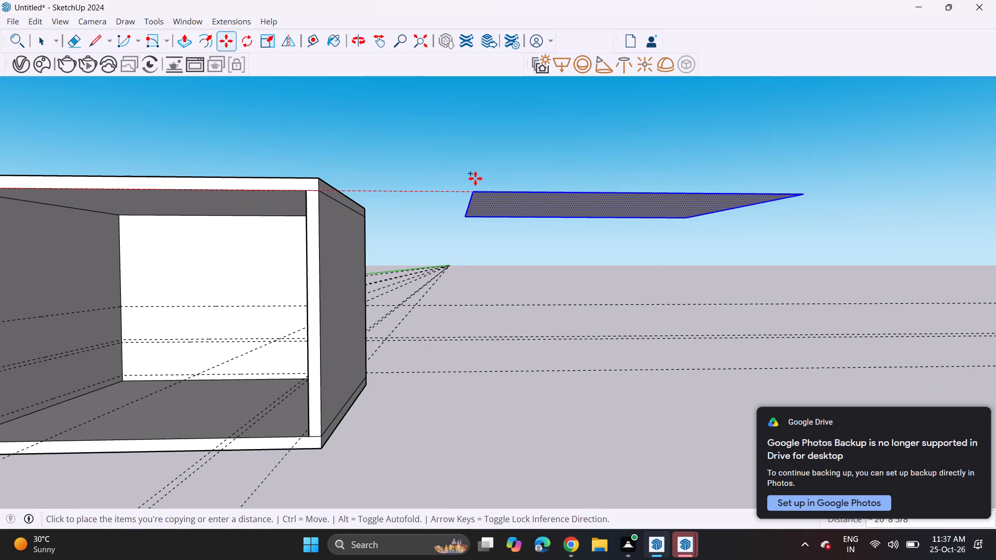
pyautogui.click(485, 176)
pyautogui.keyDown('shift'); pyautogui.moveTo(80, 191); pyautogui.dragTo(247, 164, button='middle'); pyautogui.keyUp('shift')
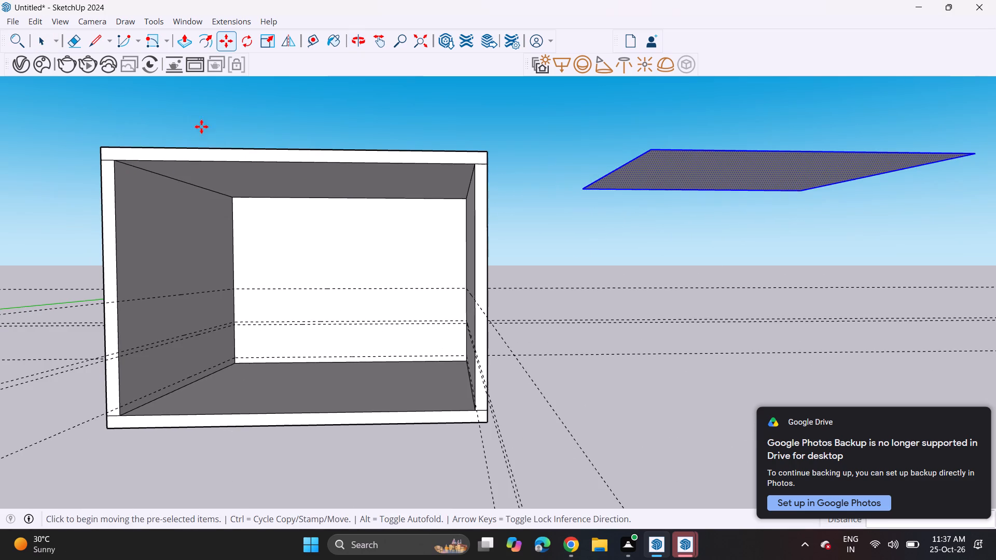
# Place a guide line on the back wall 1' below the ceiling edge.
pyautogui.click(310, 38)
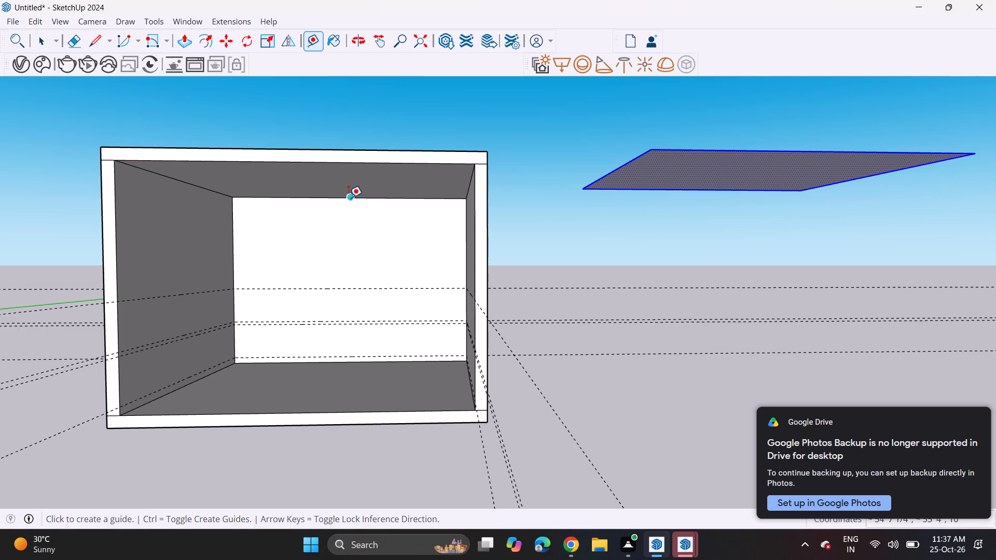
pyautogui.click(349, 198)
pyautogui.write("1'")
pyautogui.press('Return')
# Push/Pull the copied ceiling face 4" downward into a panel.
pyautogui.scroll(-4, 351, 213)
pyautogui.keyDown('shift'); pyautogui.moveTo(473, 242); pyautogui.dragTo(420, 251, button='middle'); pyautogui.keyUp('shift')
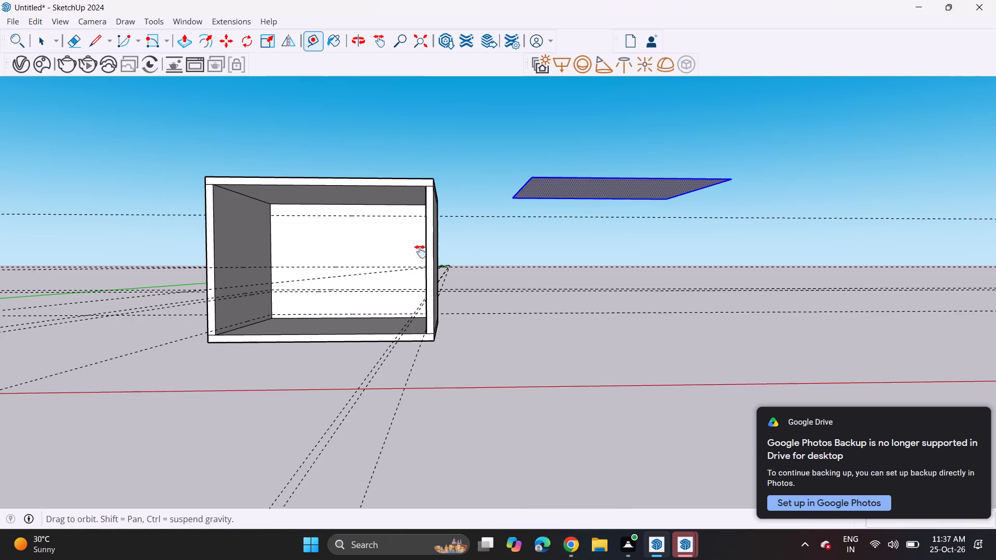
pyautogui.keyDown('shift'); pyautogui.moveTo(420, 251); pyautogui.dragTo(278, 282, button='middle'); pyautogui.keyUp('shift')
pyautogui.moveTo(389, 243); pyautogui.dragTo(392, 164, button='middle')
pyautogui.scroll(1, 397, 237)
pyautogui.scroll(-1, 337, 107)
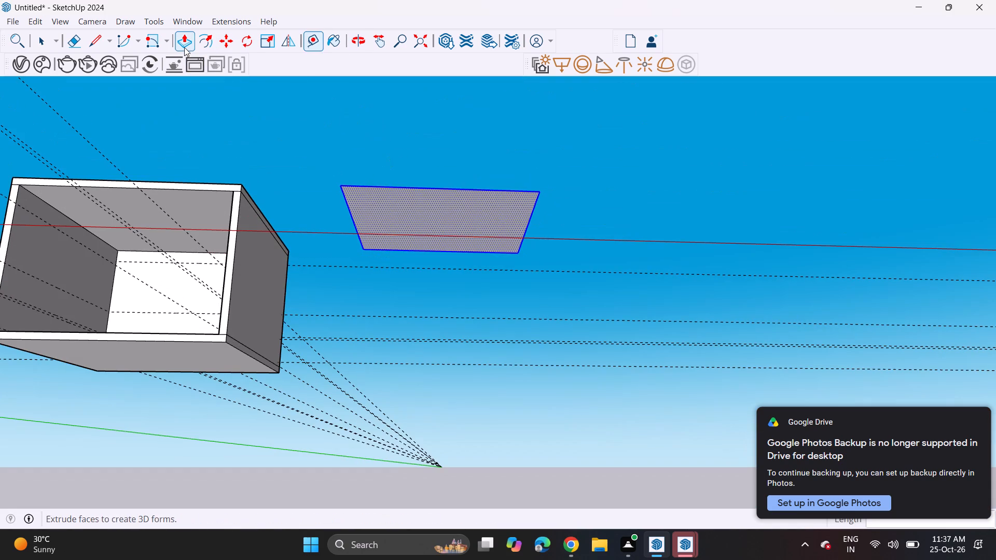
pyautogui.click(184, 47)
pyautogui.press('Escape')
pyautogui.click(418, 229)
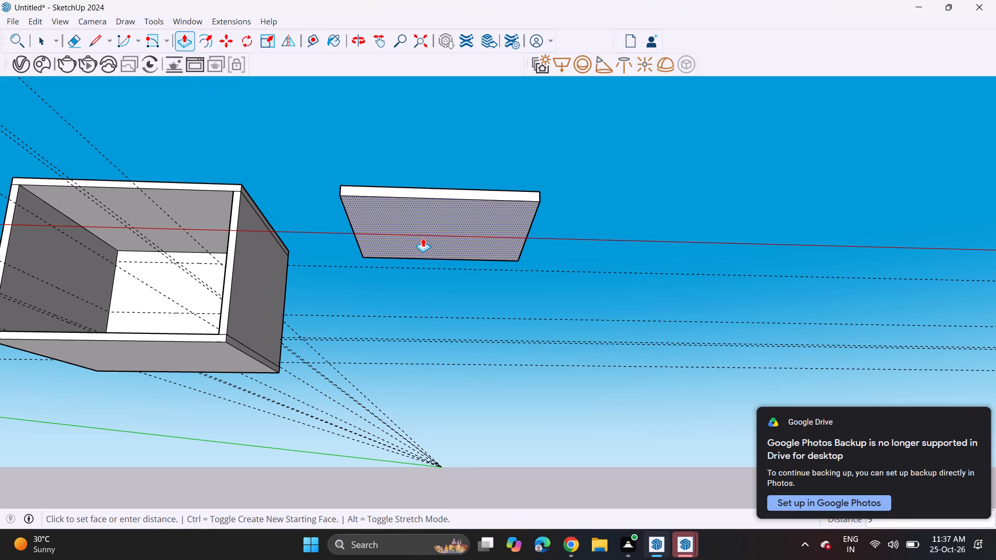
pyautogui.press('4')
pyautogui.press('Return')
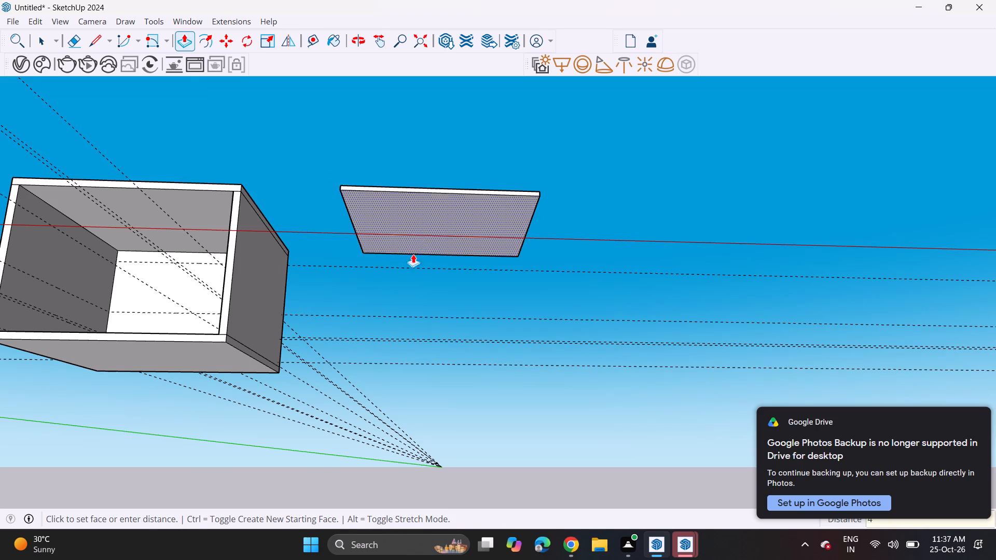
# Offset the panel's underside outline inward about 1' 8", and offset the resulting inner outline inward again by about 4".
pyautogui.scroll(3, 412, 254)
pyautogui.scroll(-1, 406, 230)
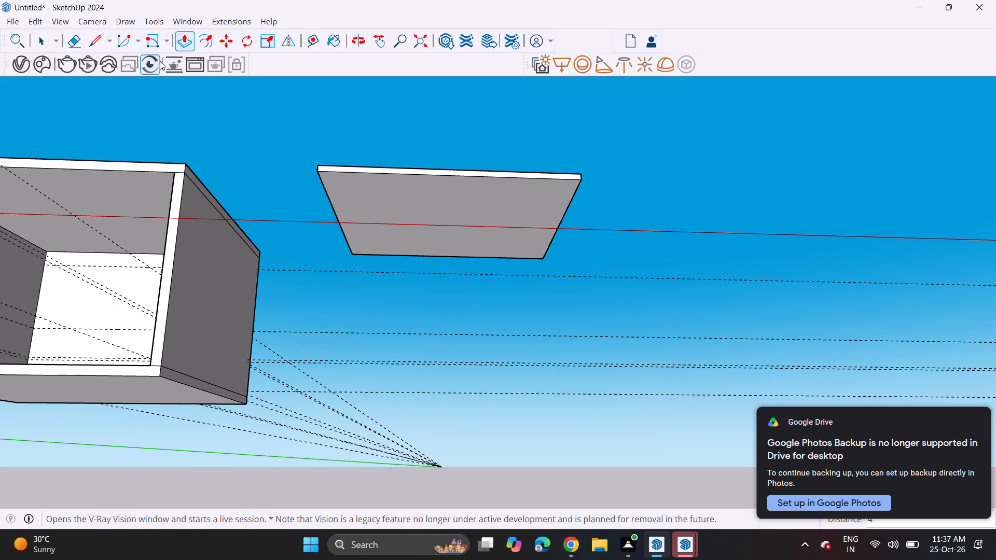
pyautogui.click(209, 44)
pyautogui.click(337, 187)
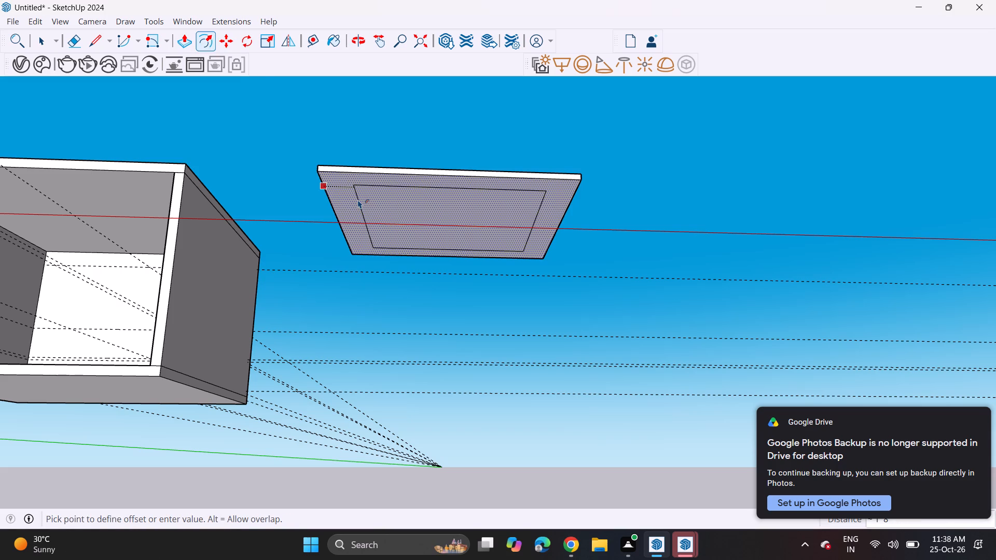
pyautogui.click(358, 200)
pyautogui.click(365, 210)
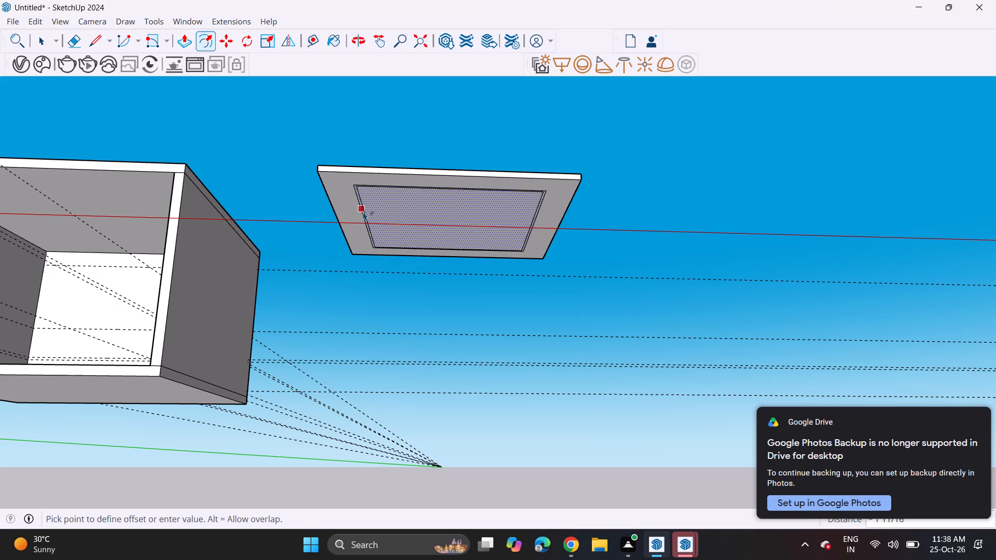
pyautogui.click(366, 208)
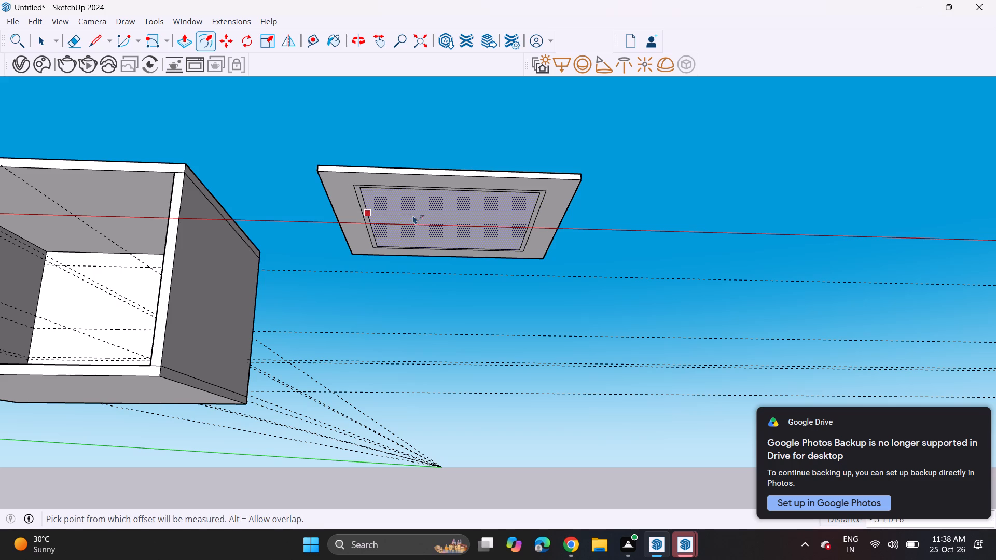
# Place a guide line on the panel's underside 1' inside the innermost rectangle's left edge.
pyautogui.scroll(1, 406, 215)
pyautogui.scroll(-1, 406, 215)
pyautogui.scroll(2, 406, 215)
pyautogui.moveTo(406, 215); pyautogui.dragTo(374, 115, button='middle')
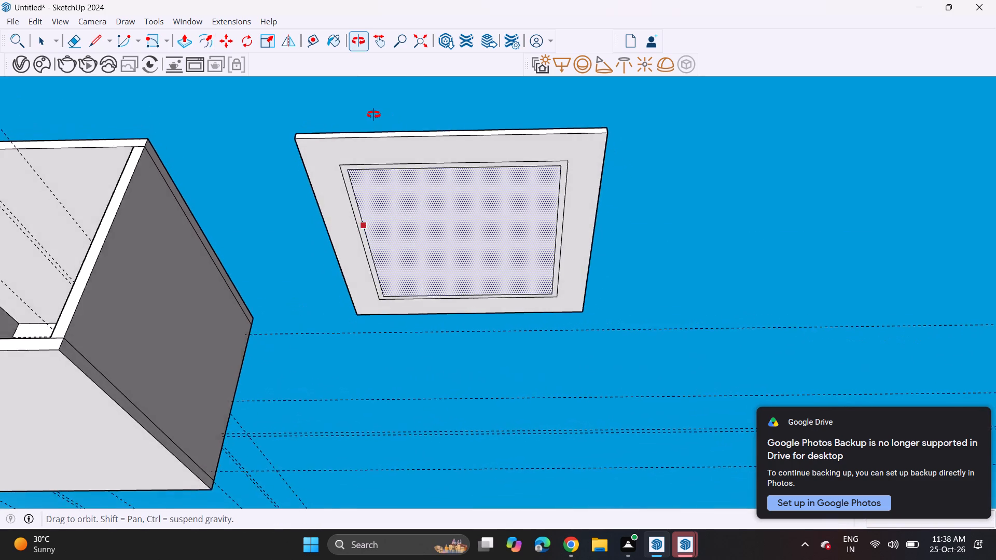
pyautogui.moveTo(374, 115); pyautogui.dragTo(351, 132, button='middle')
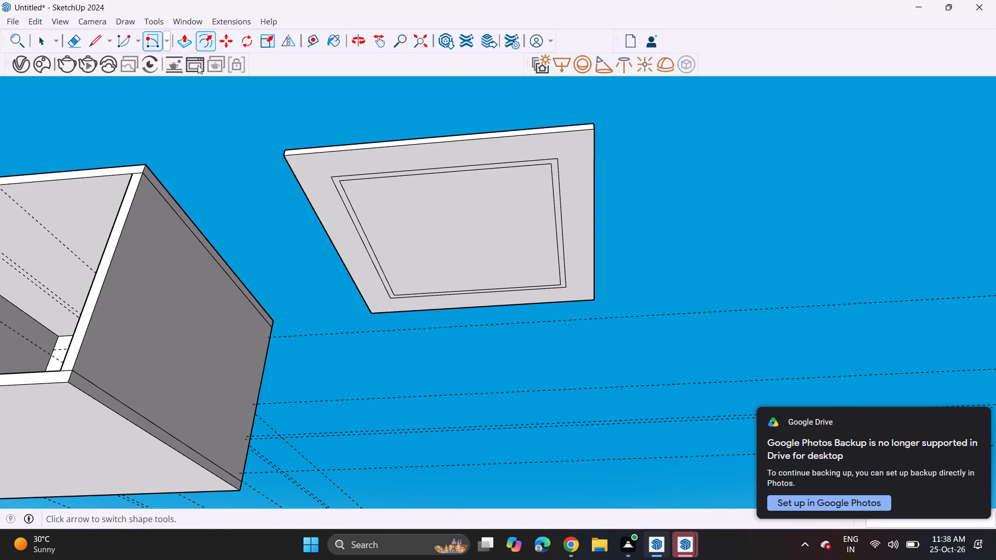
pyautogui.click(318, 46)
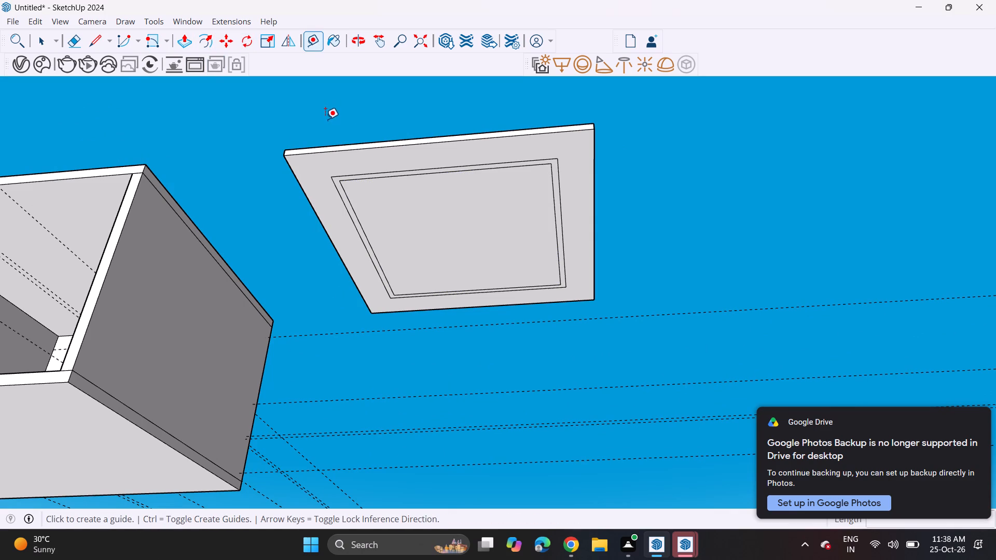
pyautogui.click(362, 229)
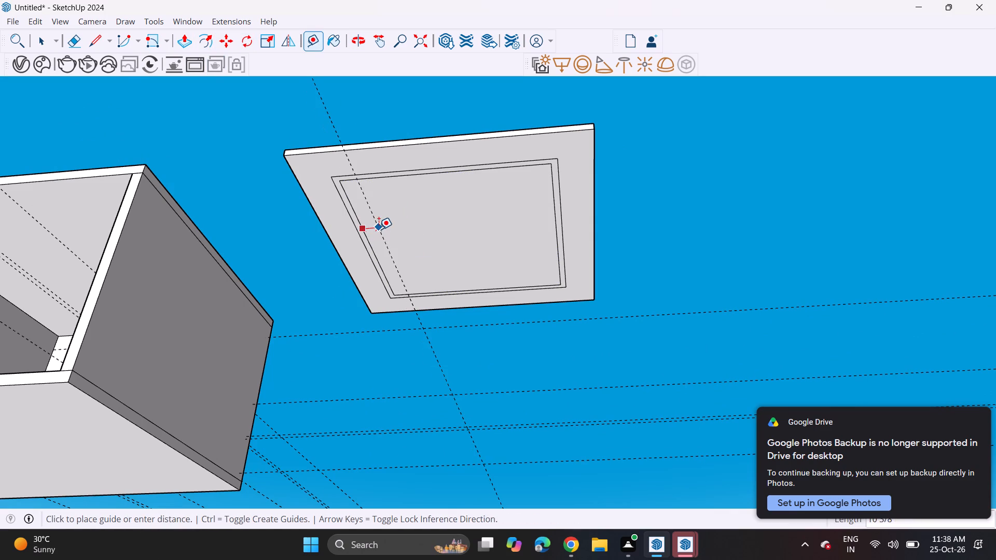
pyautogui.write("1'")
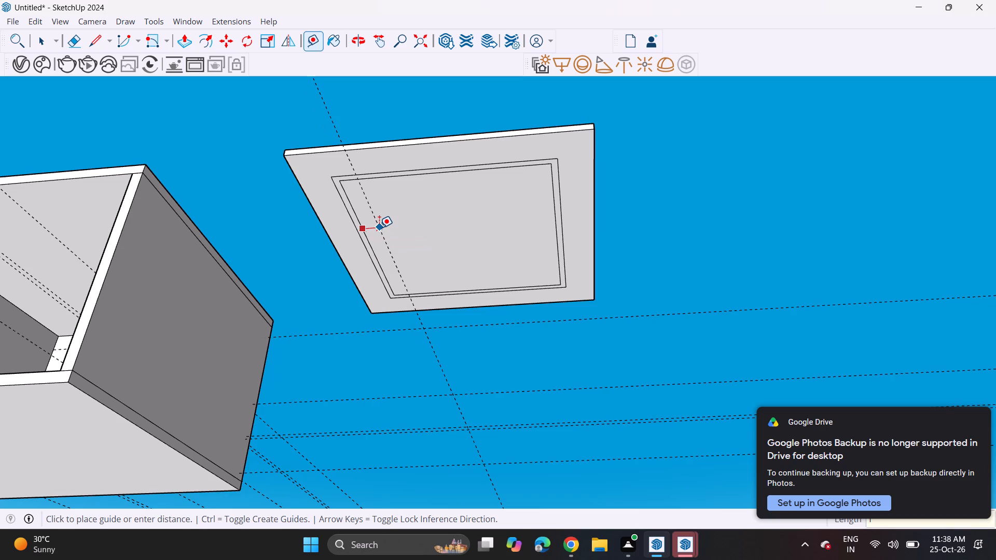
pyautogui.press('Return')
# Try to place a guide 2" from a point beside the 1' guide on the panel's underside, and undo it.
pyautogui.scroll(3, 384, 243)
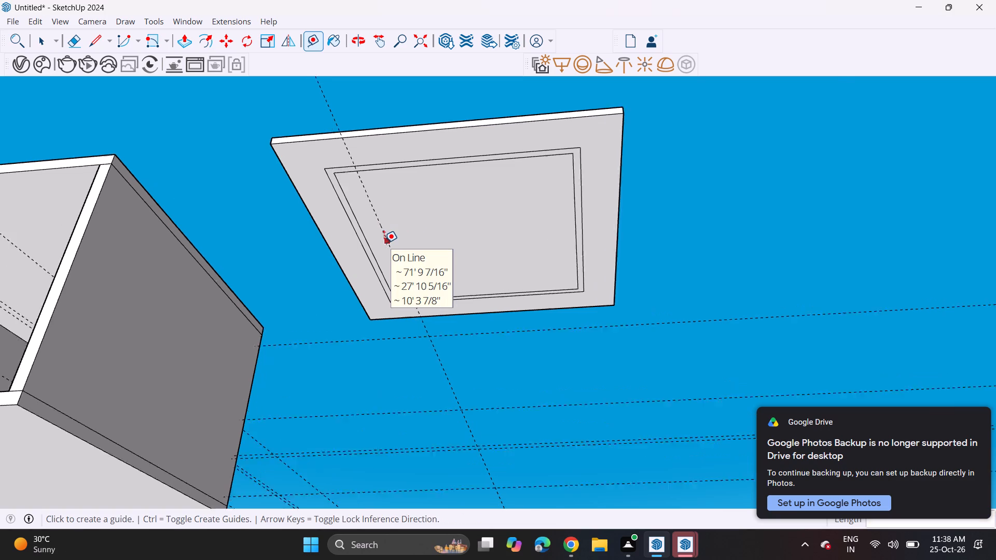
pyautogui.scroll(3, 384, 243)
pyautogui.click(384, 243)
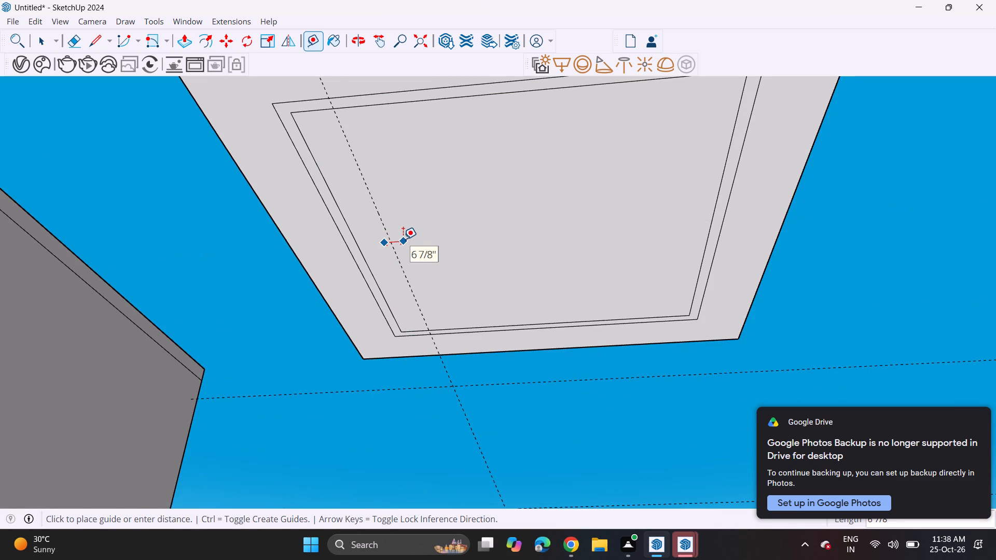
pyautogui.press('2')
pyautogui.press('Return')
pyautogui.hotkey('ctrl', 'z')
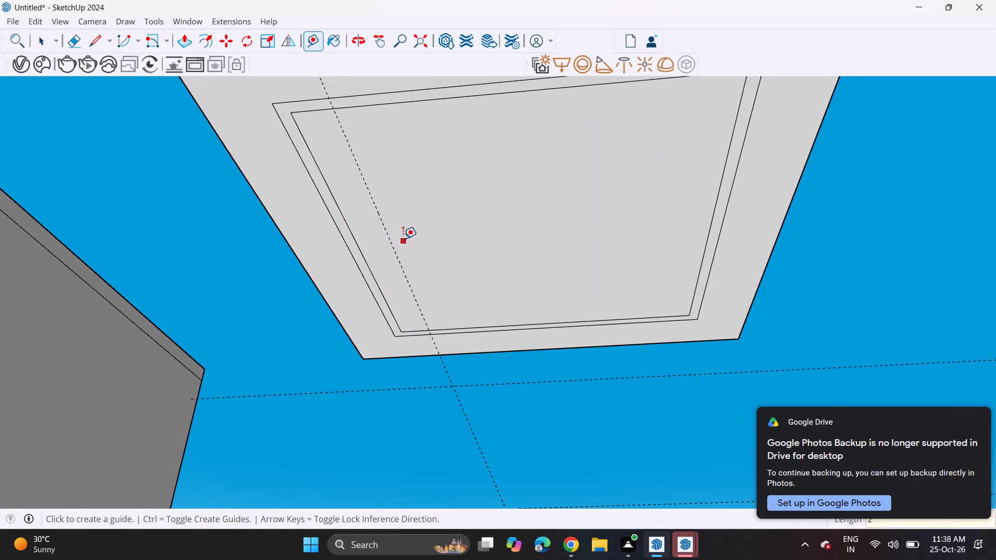
# Place a second guide line 2" inward from the left guide on the panel's underside.
pyautogui.click(380, 216)
pyautogui.press('2')
pyautogui.press('Return')
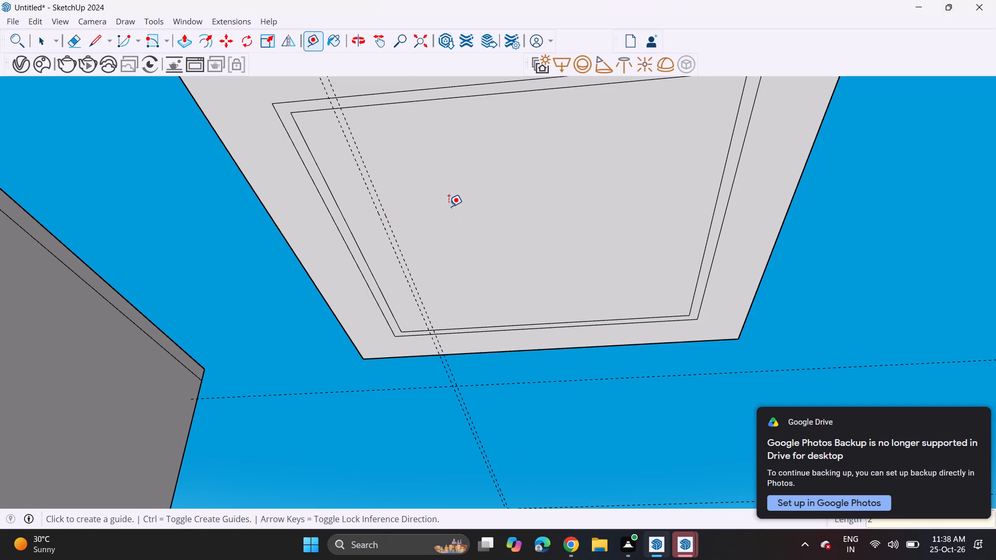
# Place a guide line on the panel's underside 1' inside the innermost rectangle's right edge.
pyautogui.click(721, 188)
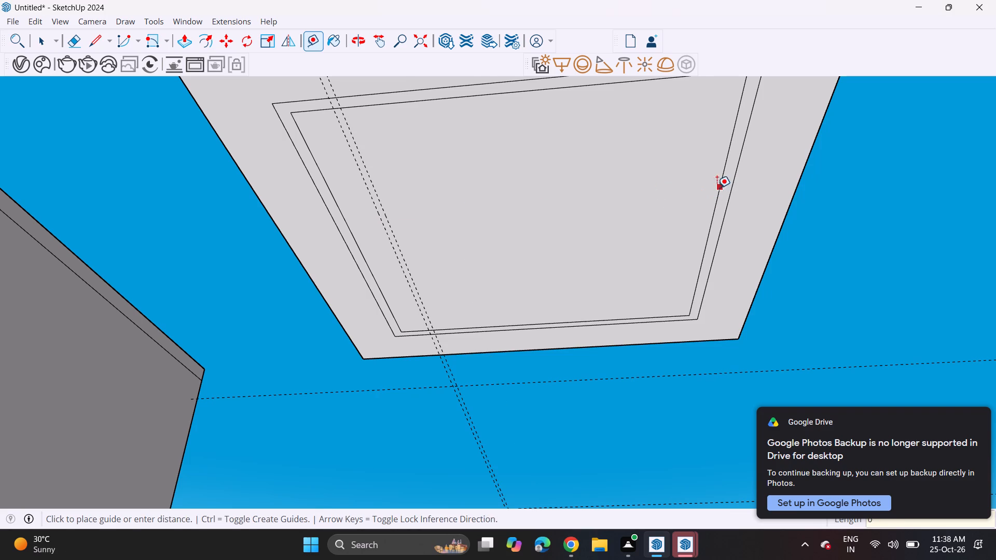
pyautogui.write("1'")
pyautogui.press('Return')
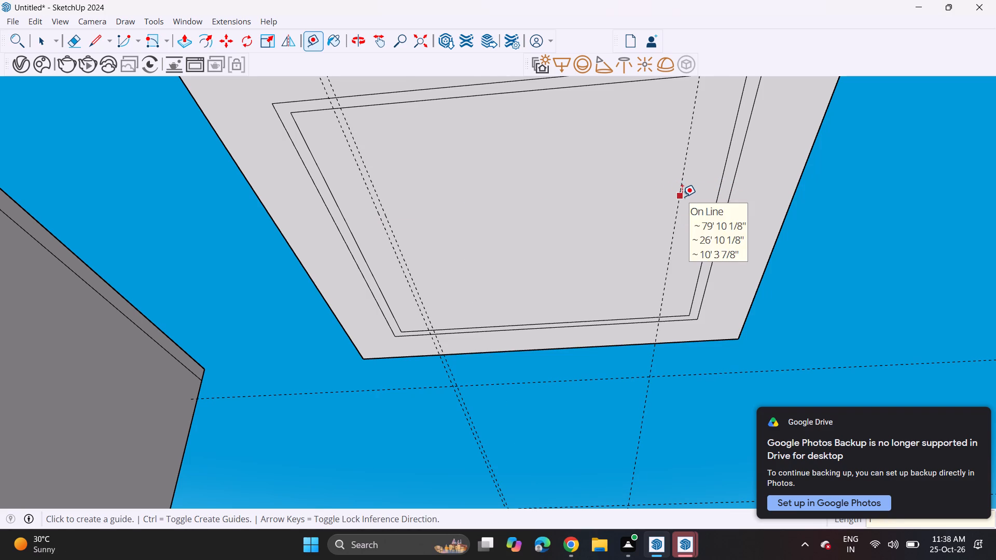
# Place a second guide line 2" inward from the right guide on the panel's underside.
pyautogui.click(682, 197)
pyautogui.press('2')
pyautogui.press('Return')
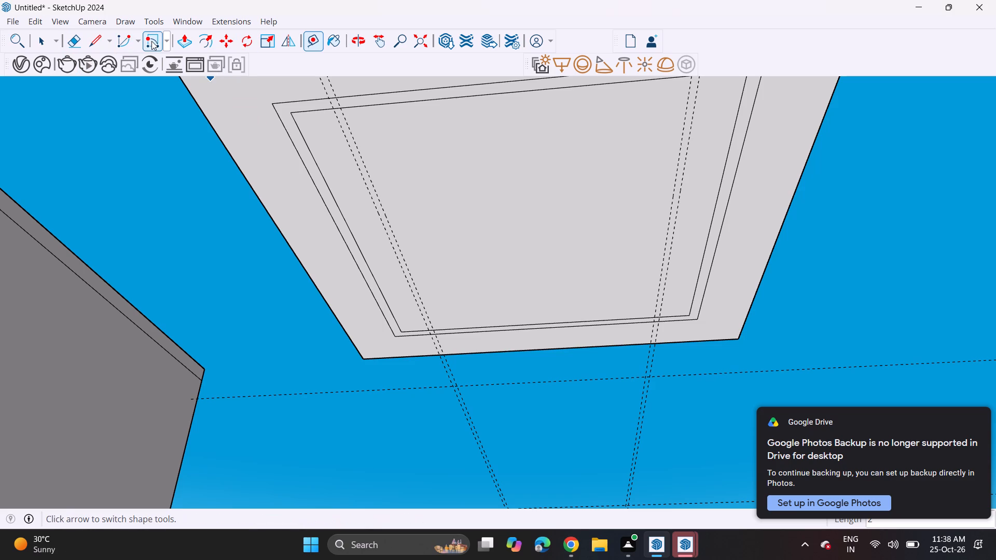
# Place guide lines on the panel's underside 1' inside the innermost rectangle's top edge and another 2" further inward.
pyautogui.click(98, 47)
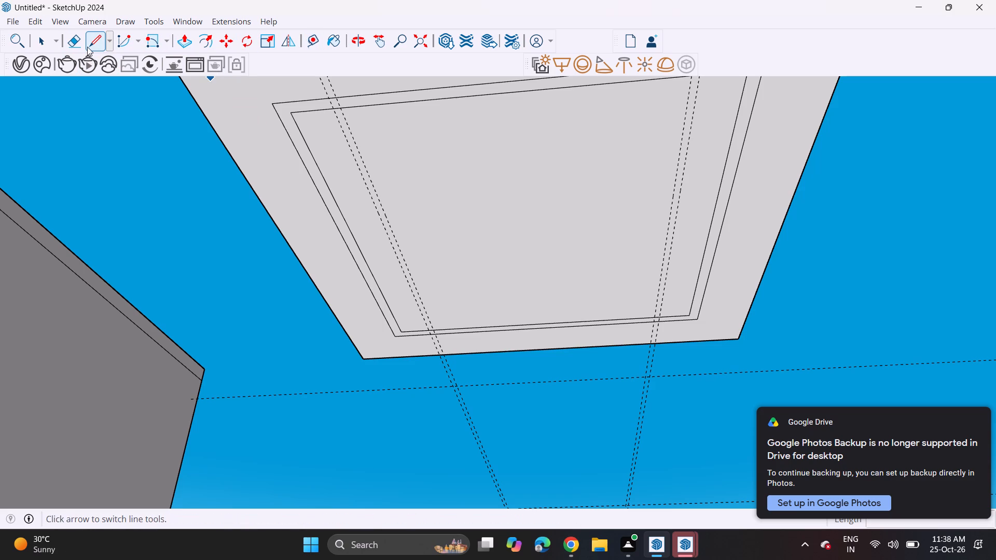
pyautogui.click(312, 42)
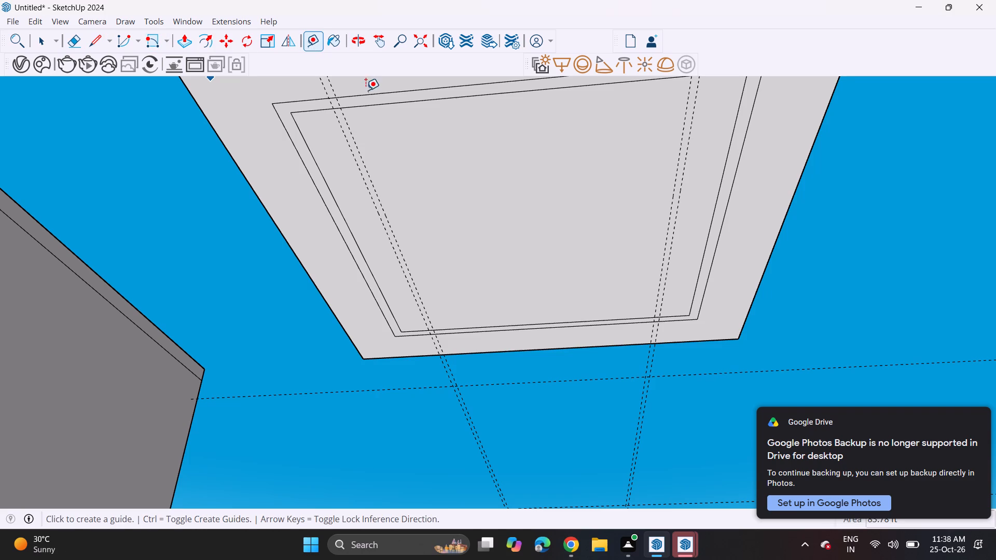
pyautogui.click(425, 99)
pyautogui.write("1'")
pyautogui.press('Return')
pyautogui.click(442, 130)
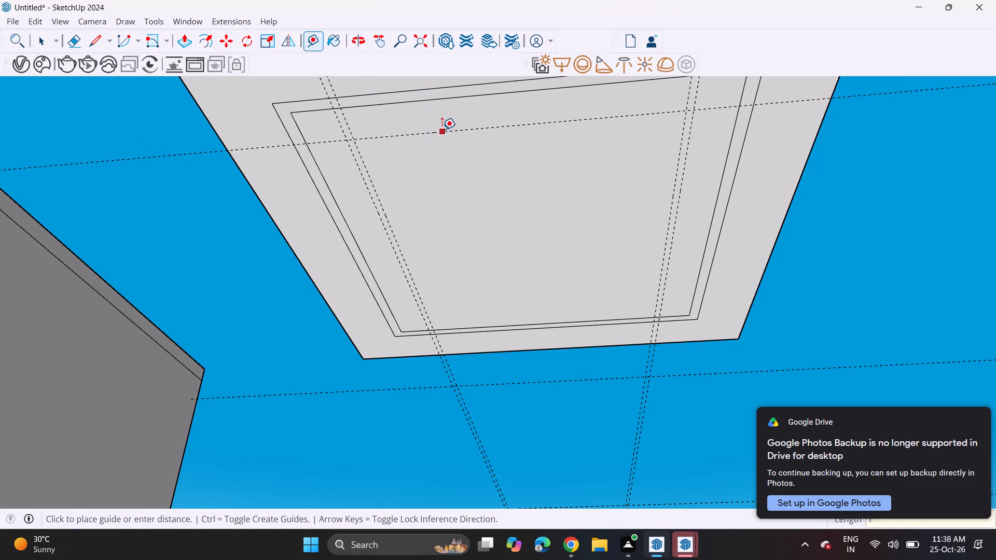
pyautogui.press('2')
pyautogui.press('Return')
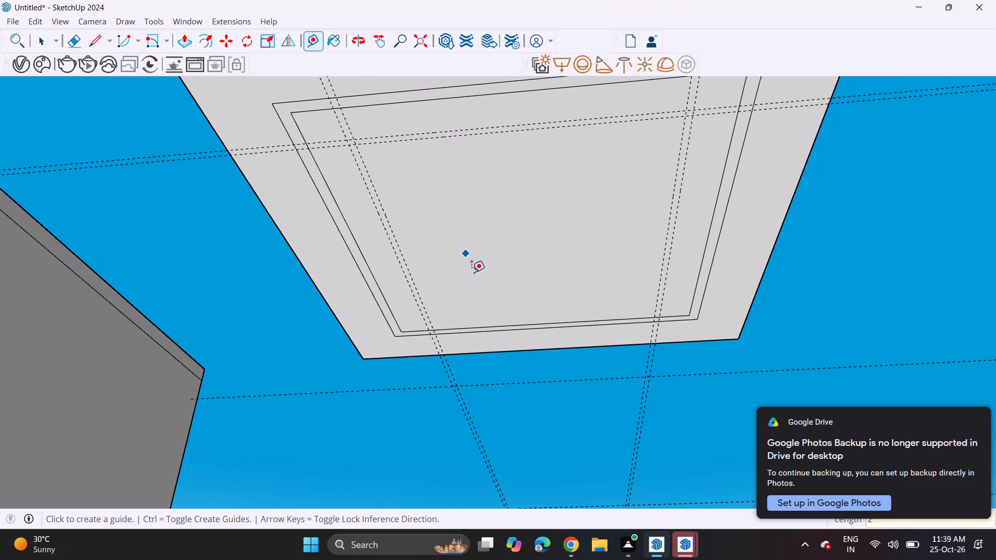
# Place guide lines on the panel's underside 1' inside the innermost rectangle's bottom edge and another 2" further inward.
pyautogui.click(504, 323)
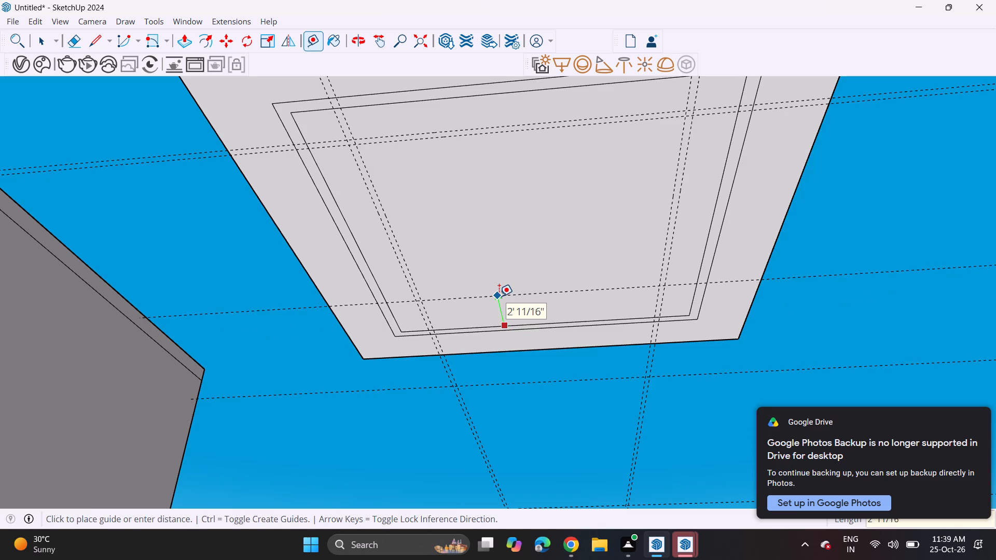
pyautogui.write("1'")
pyautogui.press('Return')
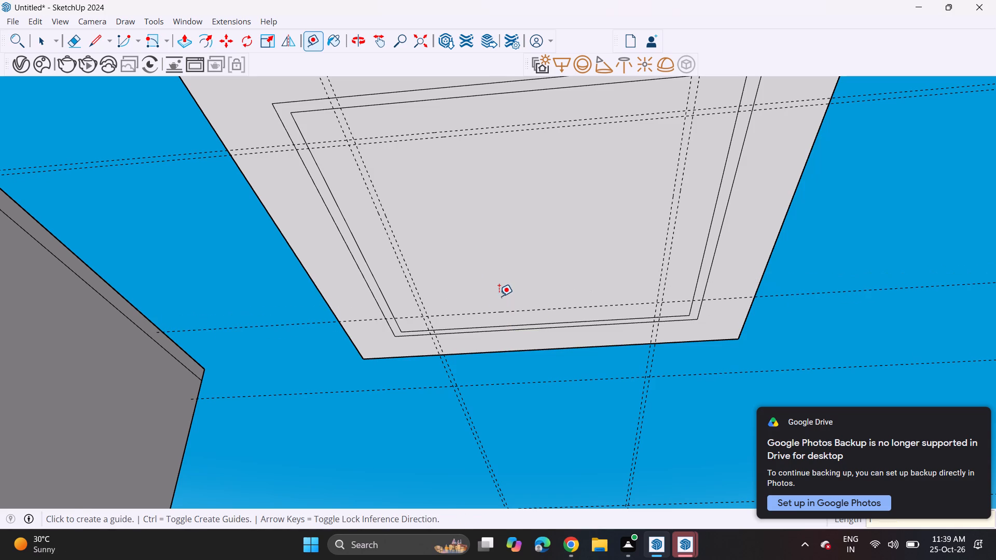
pyautogui.click(480, 314)
pyautogui.press('2')
pyautogui.press('Return')
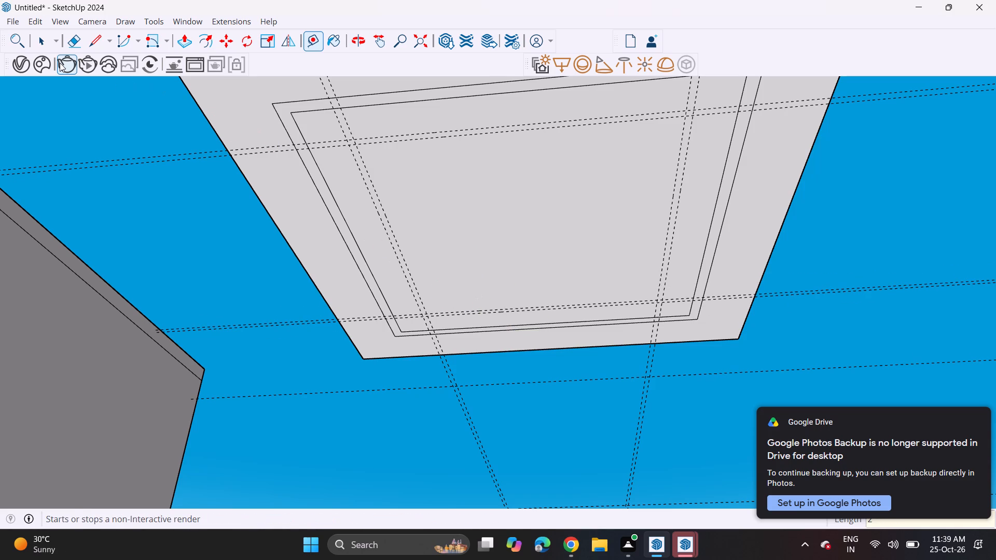
# Draw a closed 2" wide strip with the Line tool between the left guide pair, spanning the inner top and bottom guides.
pyautogui.click(97, 43)
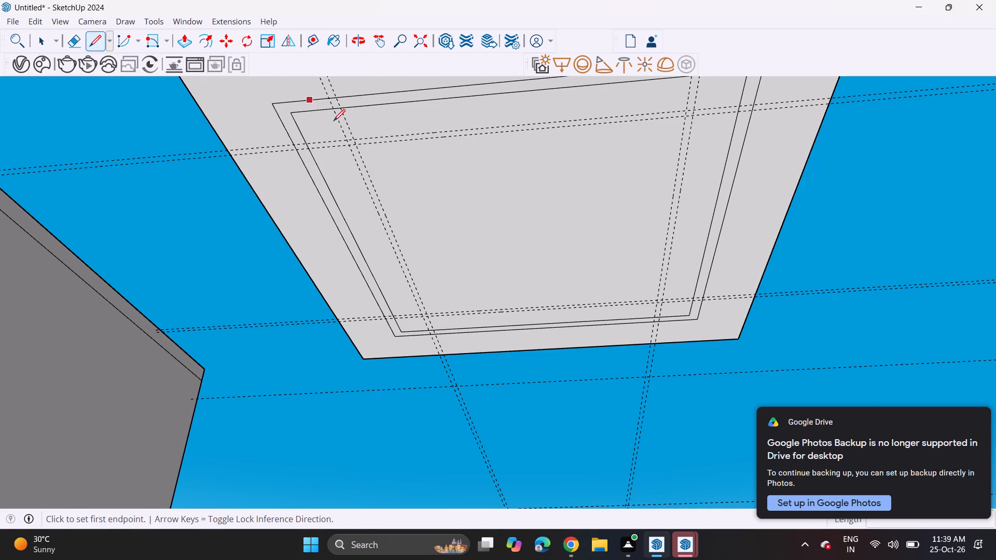
pyautogui.scroll(5, 336, 122)
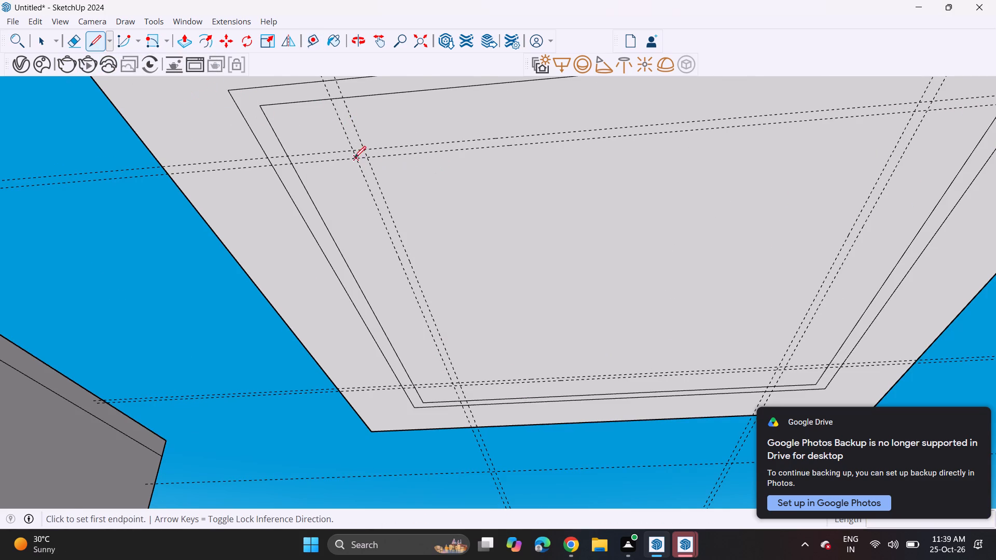
pyautogui.click(358, 159)
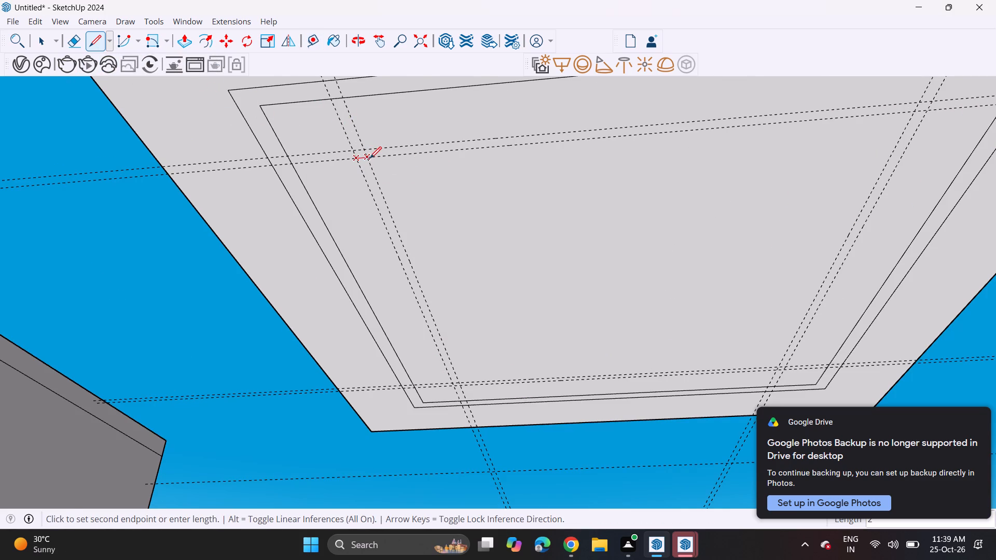
pyautogui.click(370, 158)
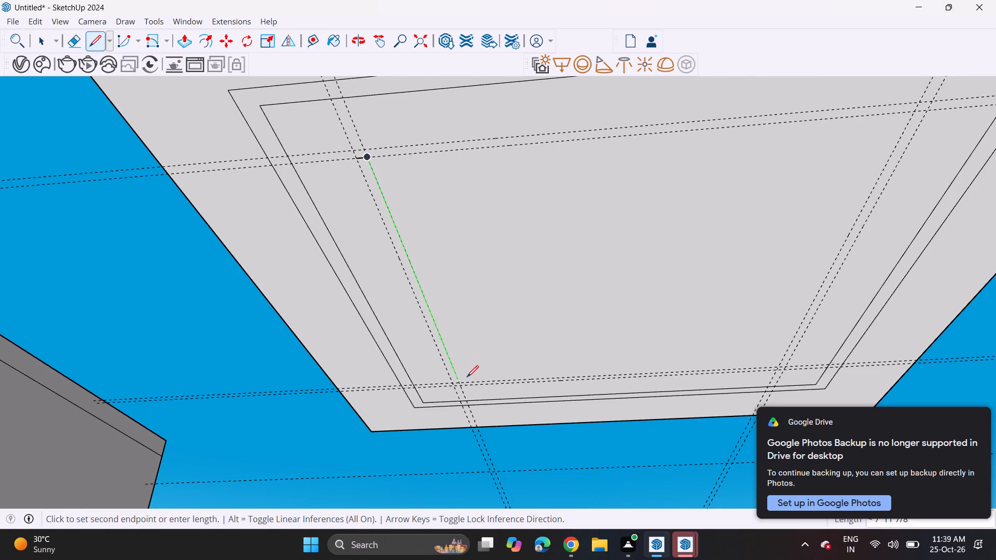
pyautogui.scroll(1, 464, 383)
pyautogui.moveTo(464, 383); pyautogui.dragTo(461, 189, button='middle')
pyautogui.scroll(3, 446, 283)
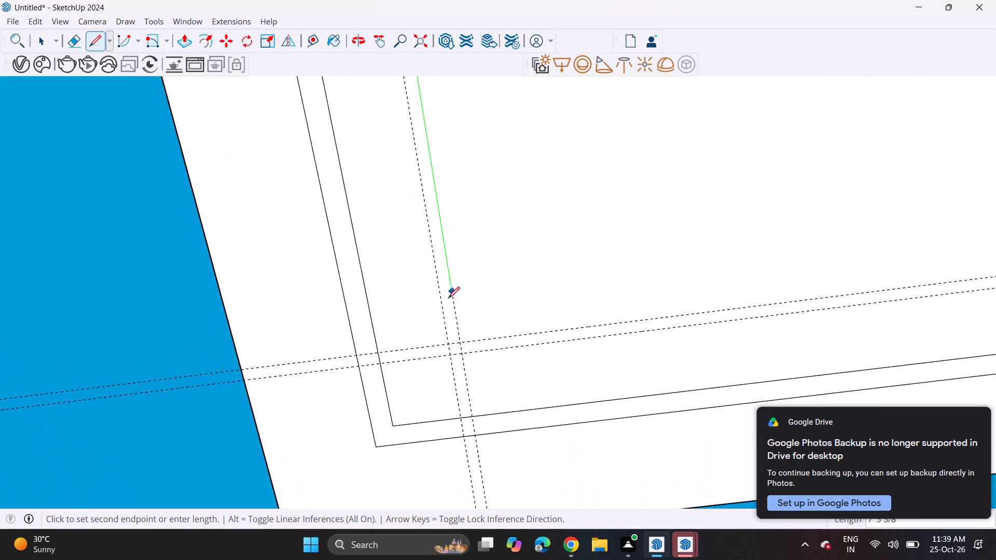
pyautogui.scroll(2, 448, 298)
pyautogui.click(466, 346)
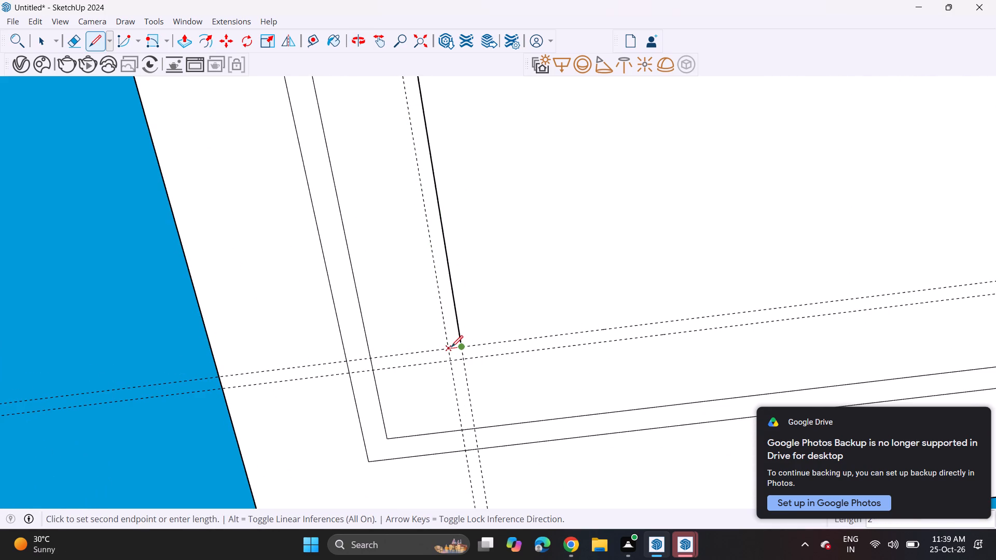
pyautogui.click(451, 347)
pyautogui.scroll(-5, 415, 260)
pyautogui.scroll(1, 415, 260)
pyautogui.scroll(-2, 415, 260)
pyautogui.moveTo(416, 246); pyautogui.dragTo(450, 443, button='middle')
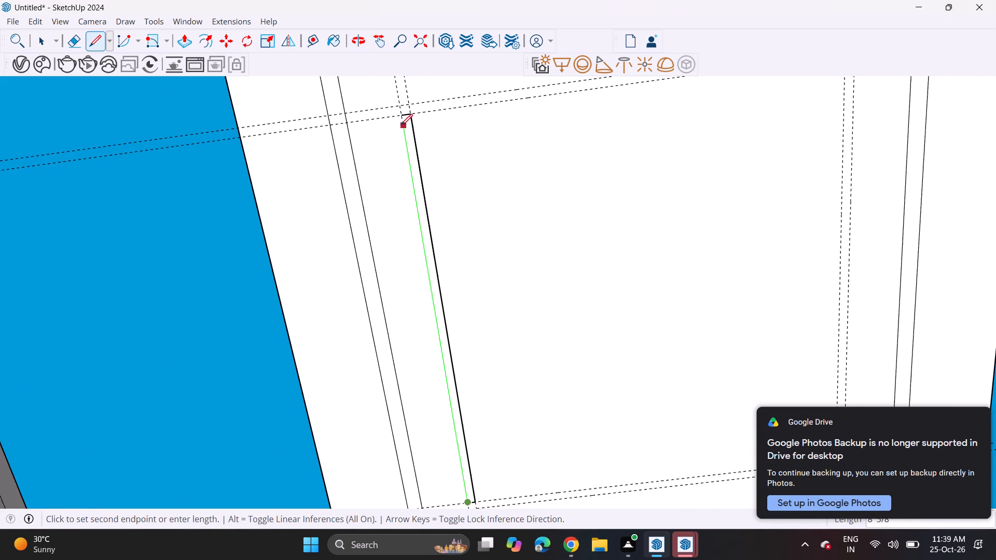
pyautogui.click(401, 121)
# Draw a matching 2" wide strip with the Line tool between the right guide pair, spanning the inner top and bottom guides.
pyautogui.moveTo(598, 298); pyautogui.dragTo(334, 401, button='middle')
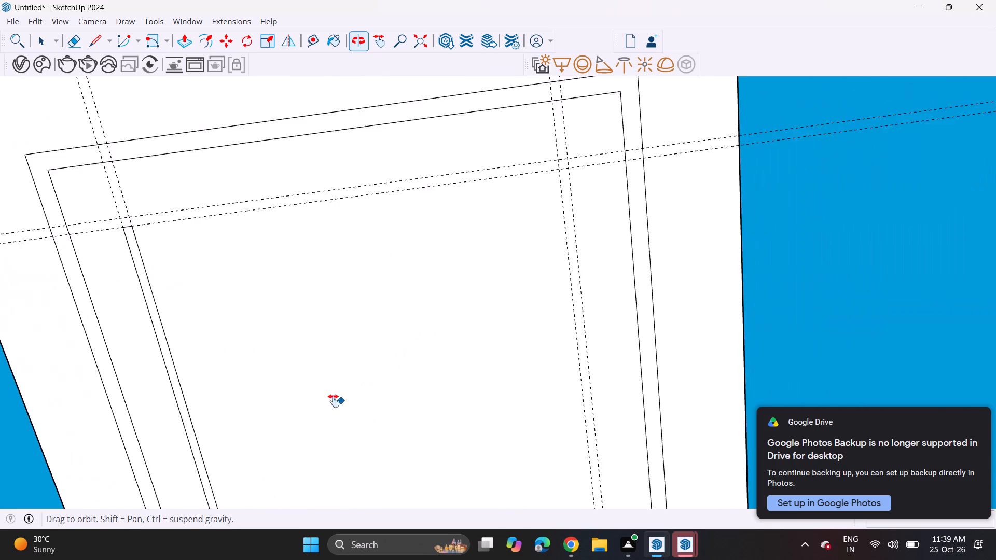
pyautogui.moveTo(334, 401); pyautogui.dragTo(251, 331, button='middle')
pyautogui.click(461, 88)
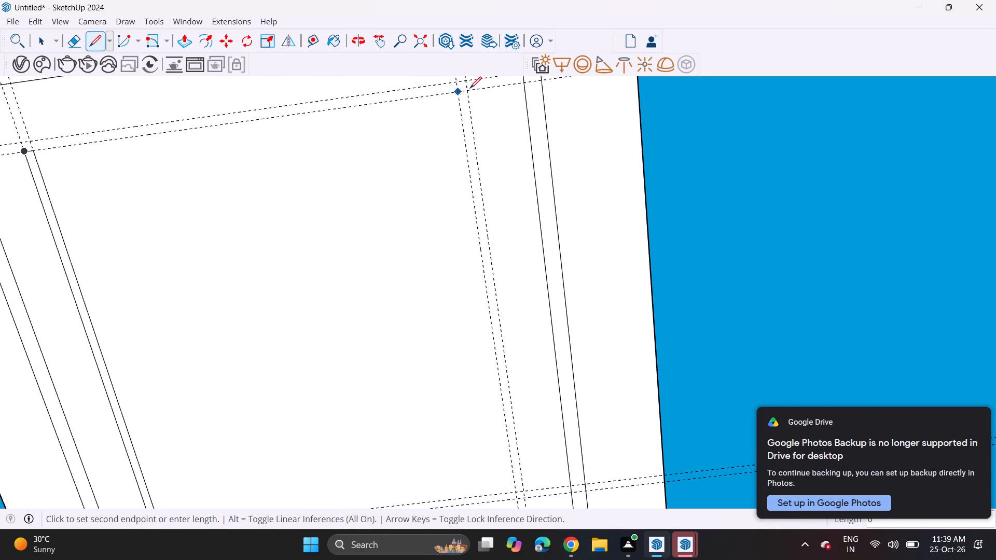
pyautogui.click(470, 89)
pyautogui.scroll(-1, 491, 279)
pyautogui.moveTo(491, 279); pyautogui.dragTo(472, 141, button='middle')
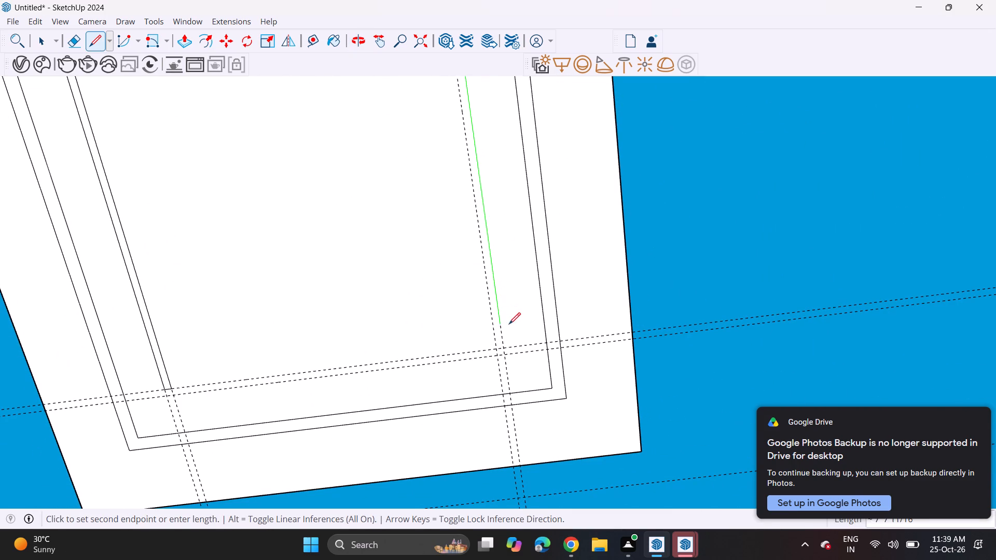
pyautogui.click(505, 349)
pyautogui.click(496, 349)
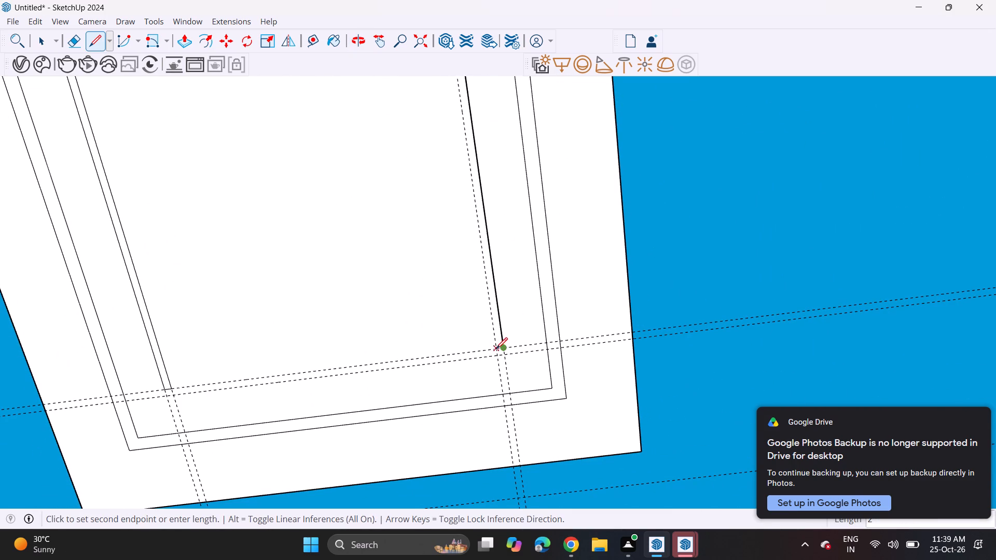
pyautogui.keyDown('shift'); pyautogui.moveTo(479, 237); pyautogui.dragTo(518, 425, button='middle'); pyautogui.keyUp('shift')
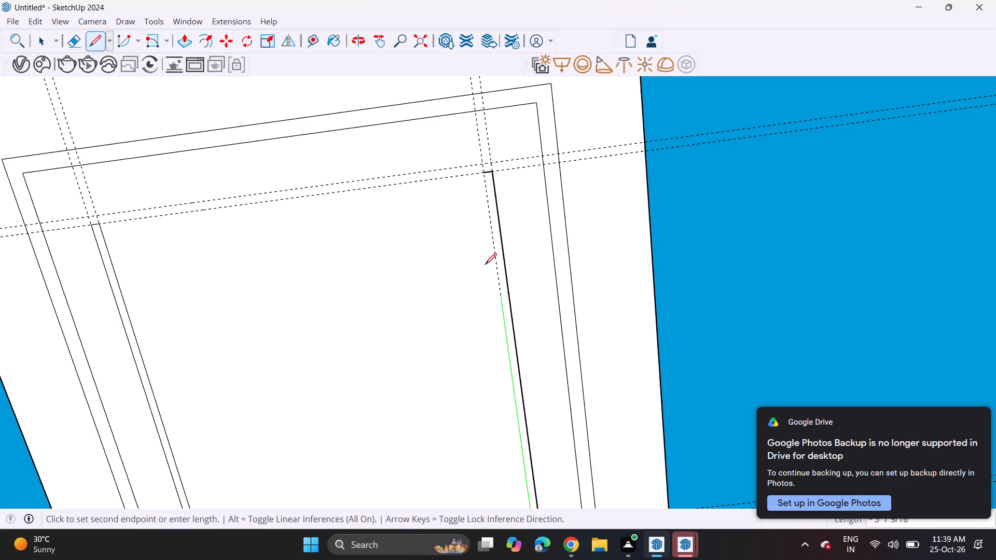
pyautogui.click(481, 173)
# Erase all the guide lines crossing the ceiling panel, keeping the two drawn strips.
pyautogui.scroll(-4, 232, 306)
pyautogui.scroll(1, 232, 306)
pyautogui.keyDown('shift'); pyautogui.moveTo(256, 312); pyautogui.dragTo(421, 347, button='middle'); pyautogui.keyUp('shift')
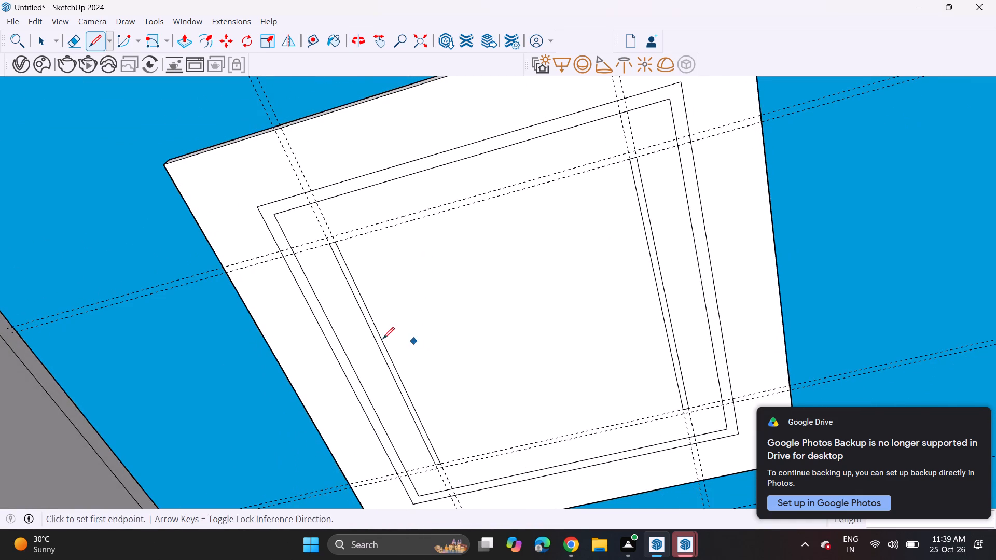
pyautogui.moveTo(295, 327); pyautogui.dragTo(381, 255, button='middle')
pyautogui.scroll(-5, 377, 249)
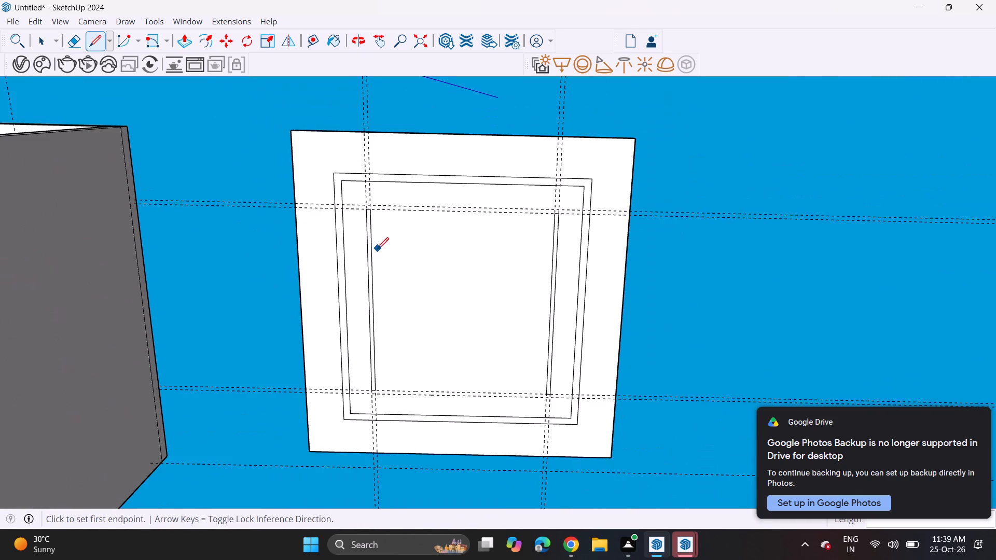
pyautogui.keyDown('shift'); pyautogui.moveTo(398, 233); pyautogui.dragTo(396, 278, button='middle'); pyautogui.keyUp('shift')
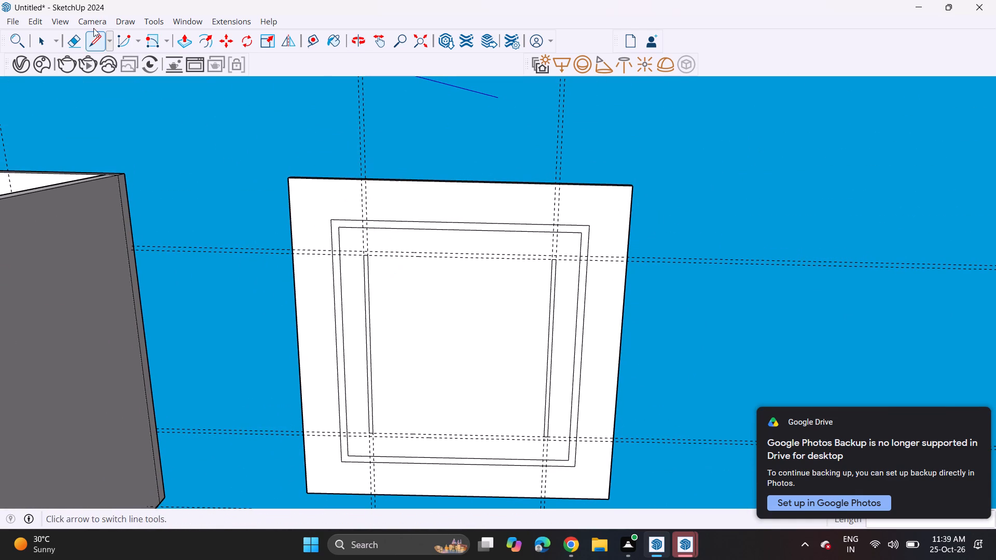
pyautogui.click(78, 40)
pyautogui.moveTo(367, 130); pyautogui.dragTo(359, 135)
pyautogui.moveTo(265, 214); pyautogui.dragTo(265, 265)
pyautogui.moveTo(251, 311); pyautogui.dragTo(254, 463)
pyautogui.moveTo(521, 117); pyautogui.dragTo(748, 110)
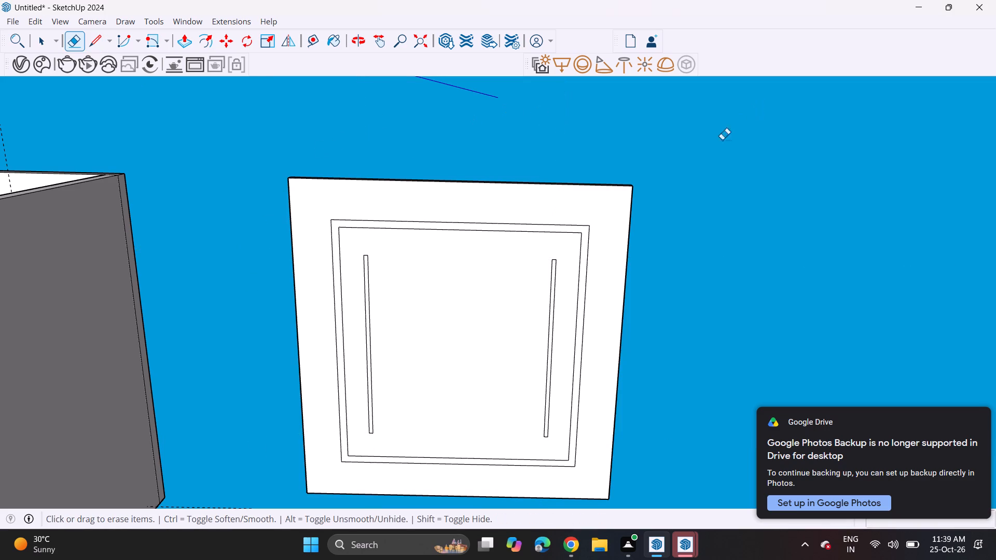
pyautogui.press('space')
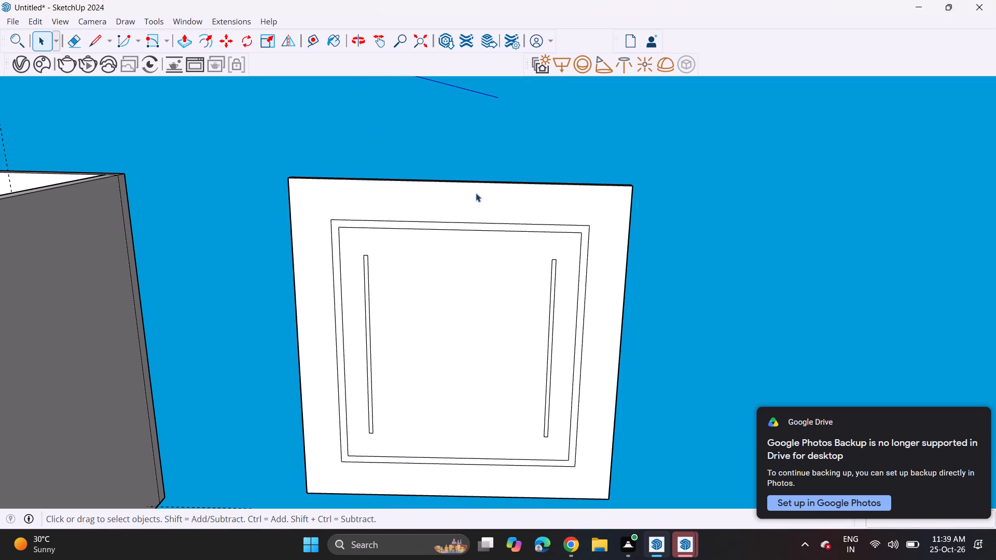
# Push the narrow border band between the two rectangles 2" into the panel's underside.
pyautogui.click(176, 39)
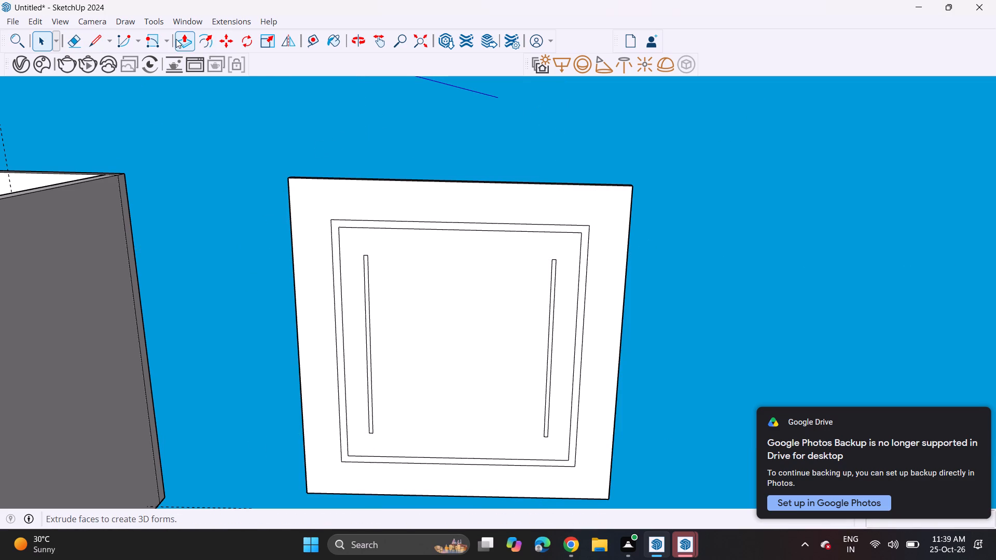
pyautogui.moveTo(376, 224); pyautogui.dragTo(382, 270, button='middle')
pyautogui.scroll(-1, 386, 238)
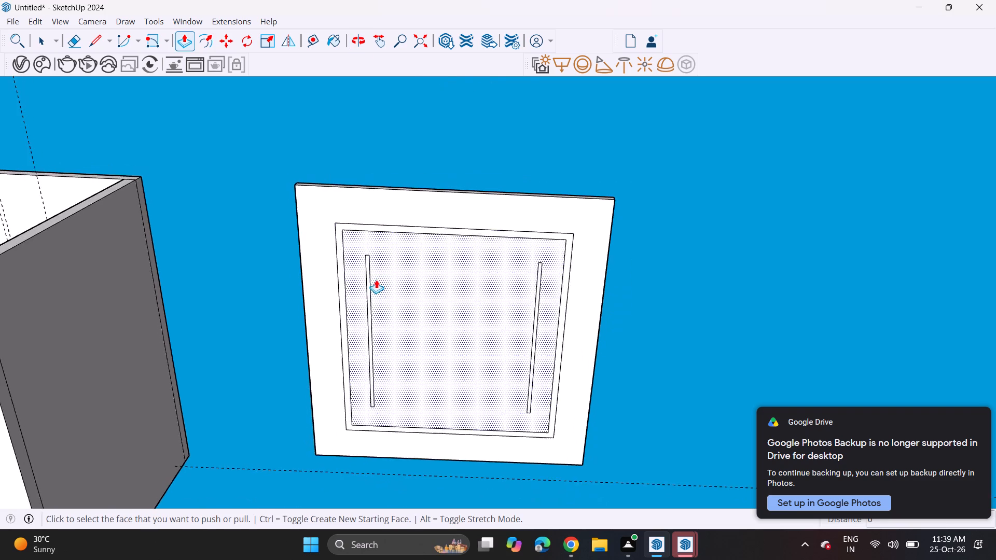
pyautogui.scroll(6, 363, 288)
pyautogui.scroll(-1, 338, 278)
pyautogui.click(331, 290)
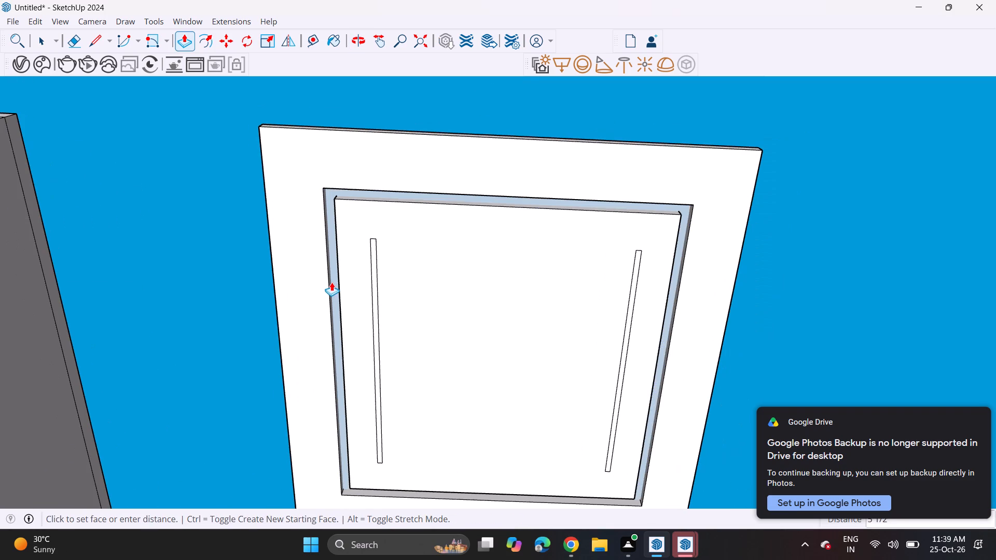
pyautogui.press('2')
pyautogui.press('Return')
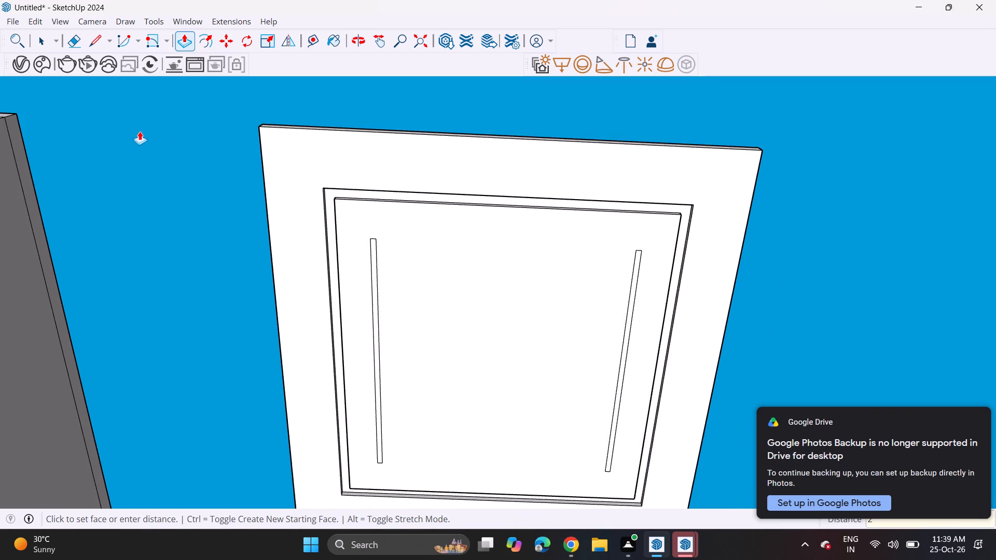
# Divide the left strip into six equal segments by copying its short end edge to the opposite end with /6.
pyautogui.click(86, 40)
pyautogui.scroll(2, 374, 258)
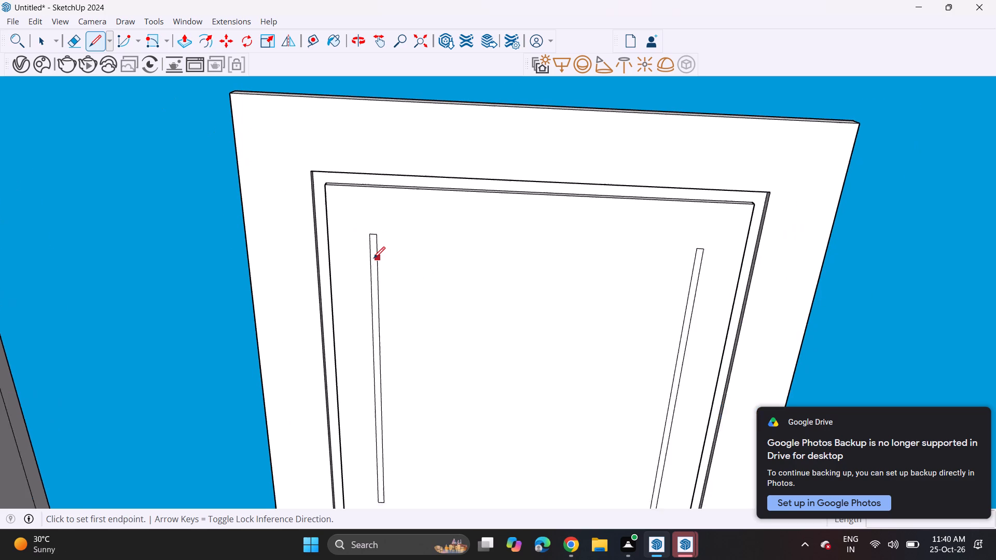
pyautogui.scroll(1, 374, 258)
pyautogui.press('space')
pyautogui.scroll(5, 367, 256)
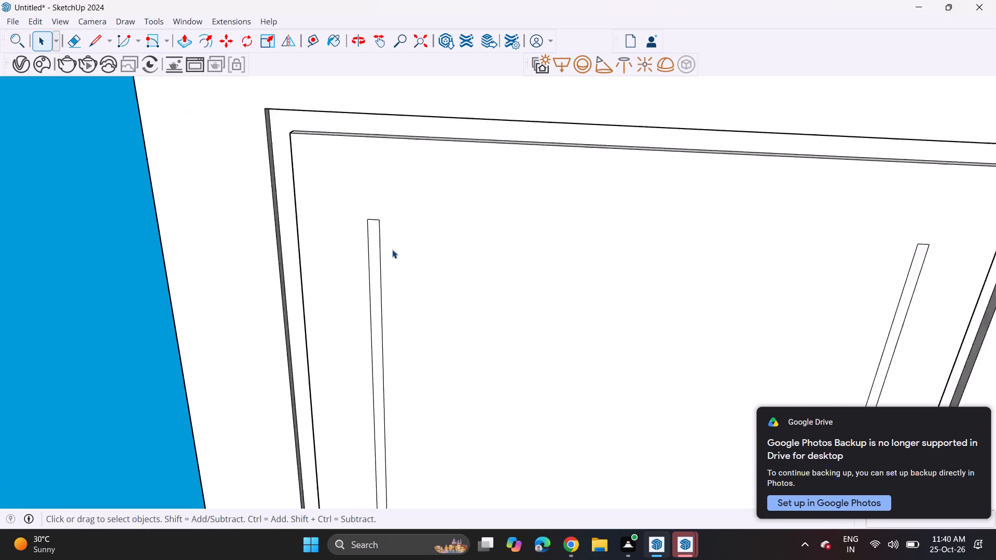
pyautogui.scroll(3, 392, 249)
pyautogui.click(364, 206)
pyautogui.scroll(-4, 364, 226)
pyautogui.scroll(1, 364, 233)
pyautogui.scroll(-3, 364, 236)
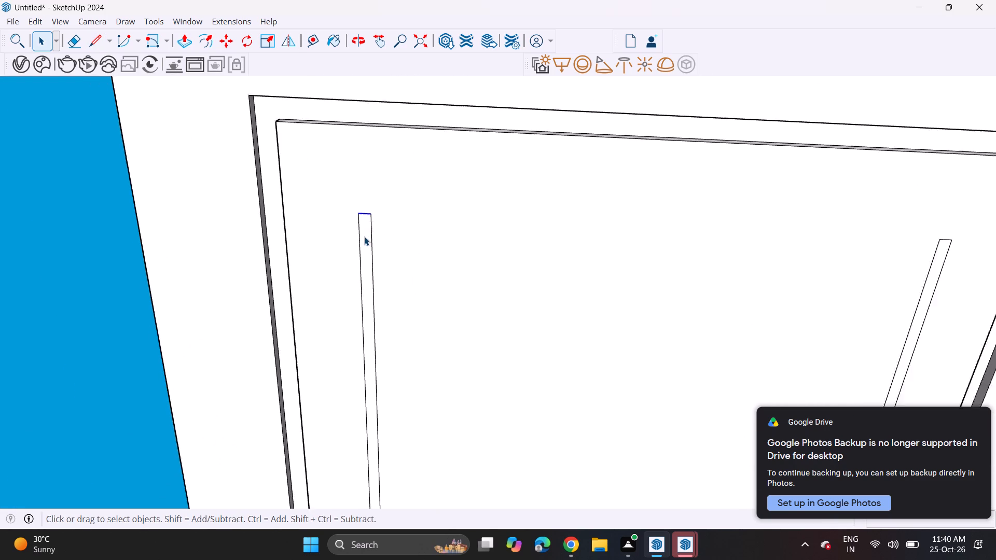
pyautogui.scroll(-3, 364, 236)
pyautogui.press('m')
pyautogui.click(368, 226)
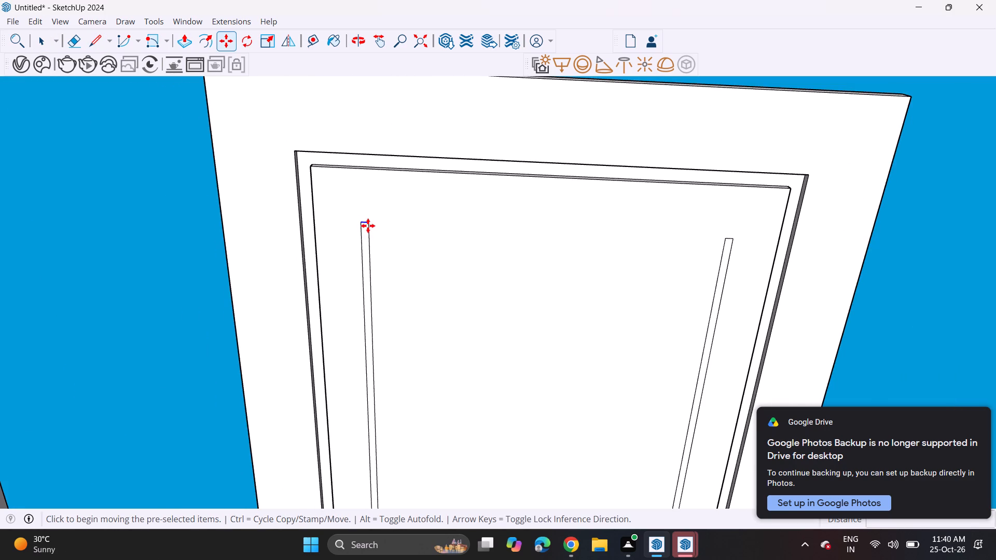
pyautogui.keyDown('shift'); pyautogui.moveTo(384, 334); pyautogui.dragTo(384, 199, button='middle'); pyautogui.keyUp('shift')
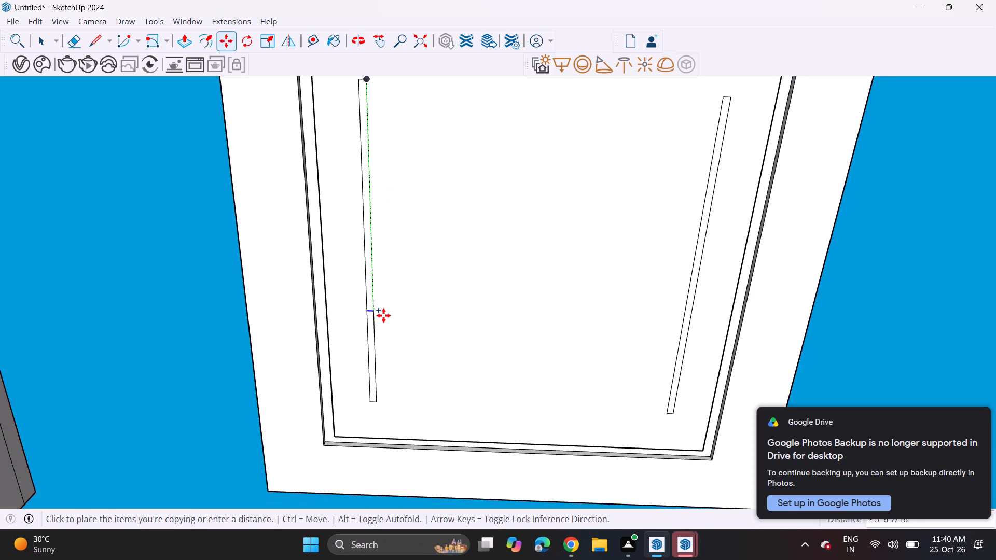
pyautogui.click(376, 400)
pyautogui.press('/')
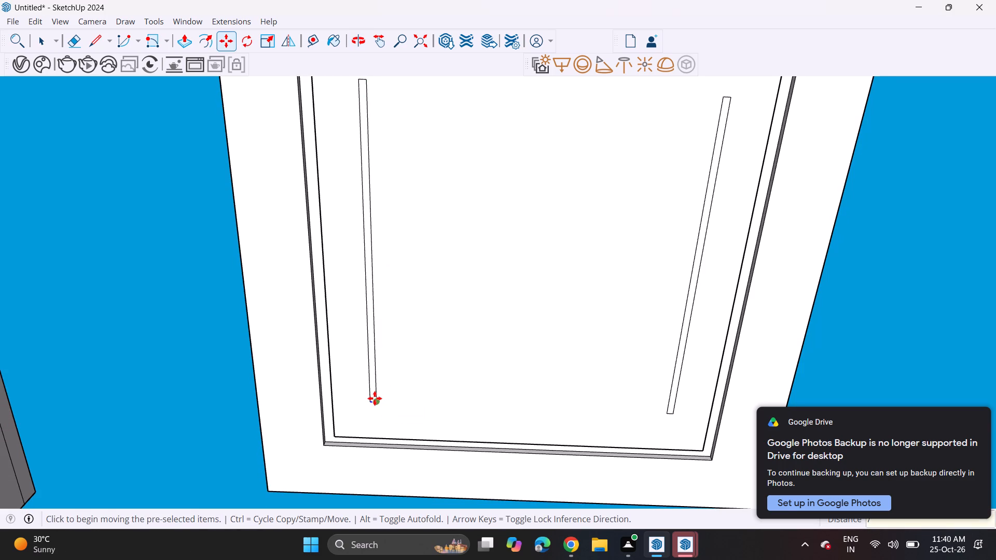
pyautogui.press('6')
pyautogui.press('Return')
pyautogui.press('space')
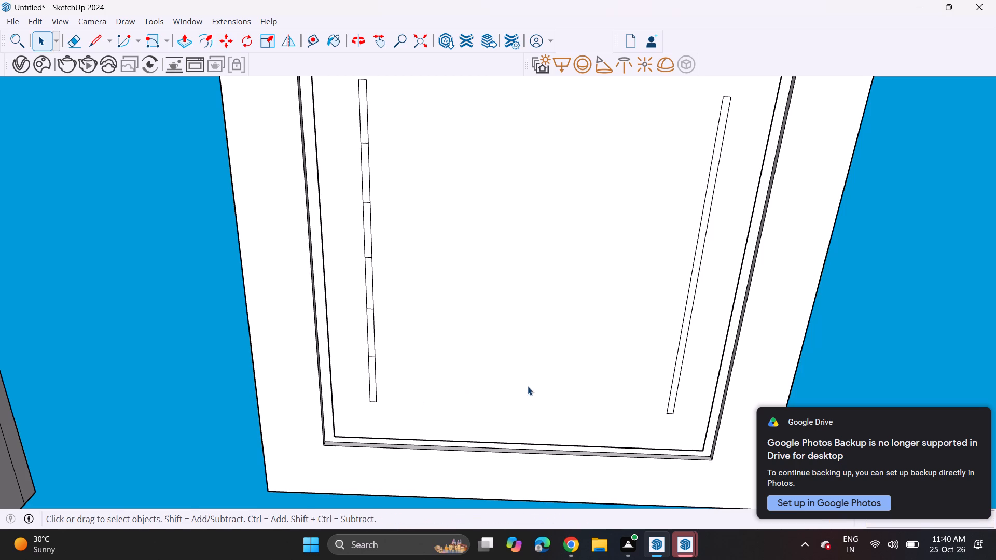
# Divide the right strip into six equal segments by copying its short end edge to the opposite end with /6.
pyautogui.keyDown('shift'); pyautogui.moveTo(527, 362); pyautogui.dragTo(396, 421, button='middle'); pyautogui.keyUp('shift')
pyautogui.scroll(3, 574, 212)
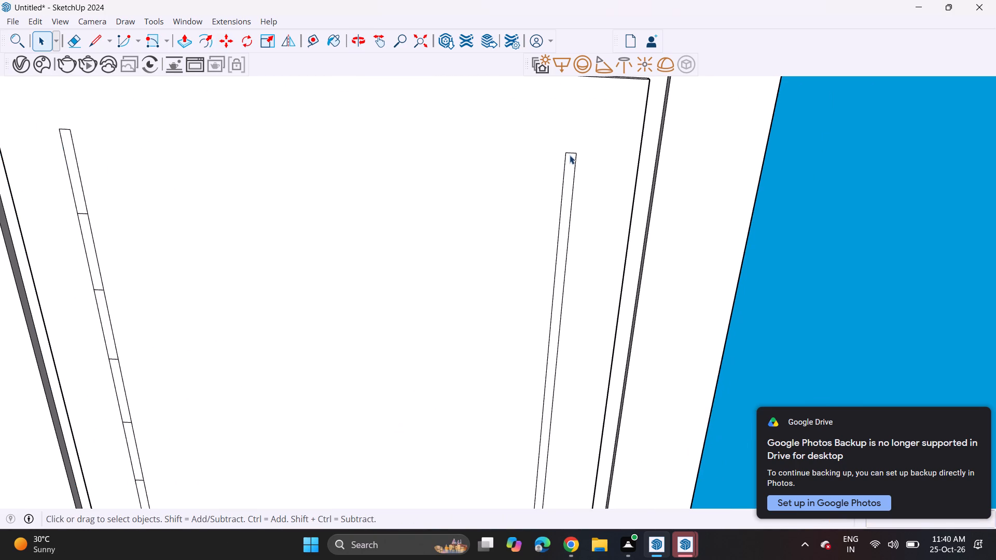
pyautogui.click(570, 156)
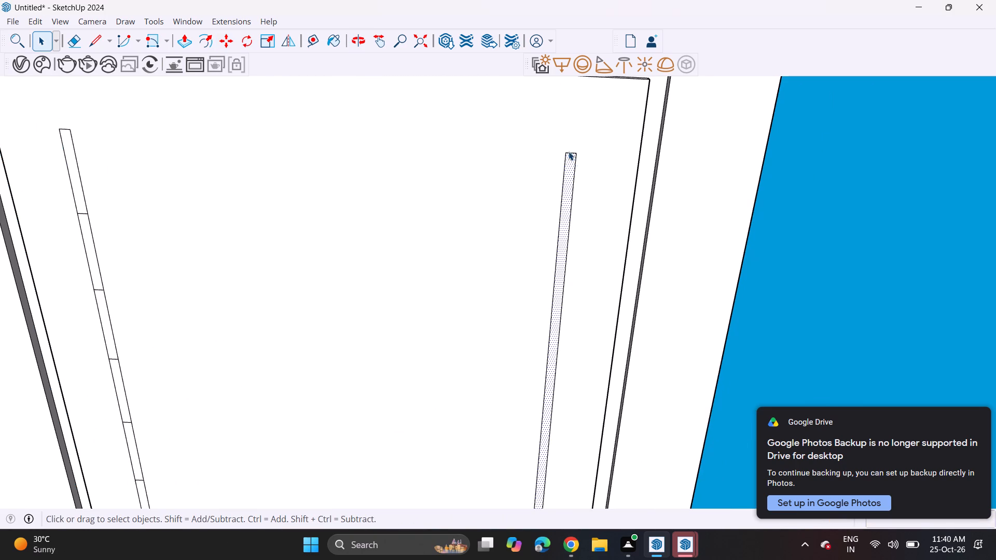
pyautogui.click(570, 153)
pyautogui.press('m')
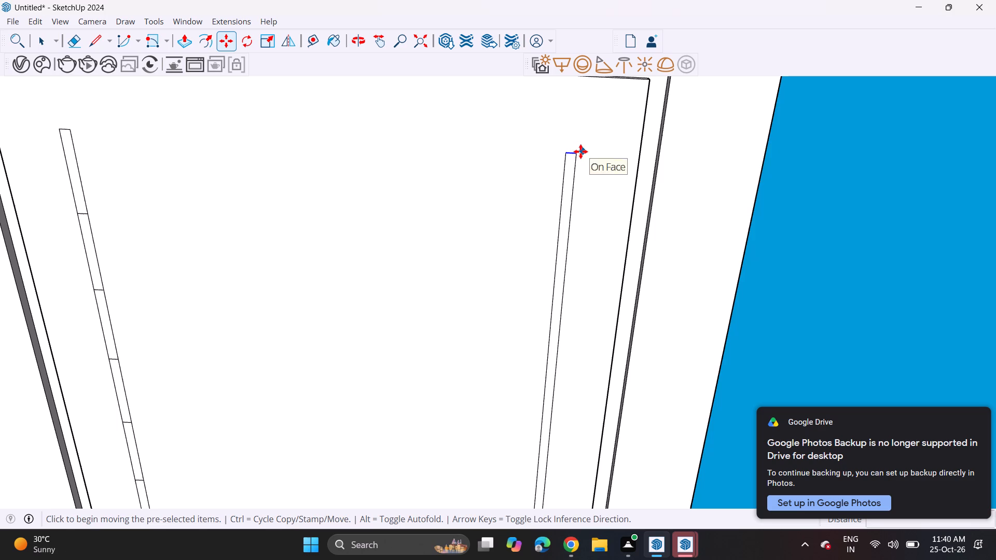
pyautogui.click(580, 151)
pyautogui.keyDown('shift'); pyautogui.moveTo(551, 394); pyautogui.dragTo(560, 203, button='middle'); pyautogui.keyUp('shift')
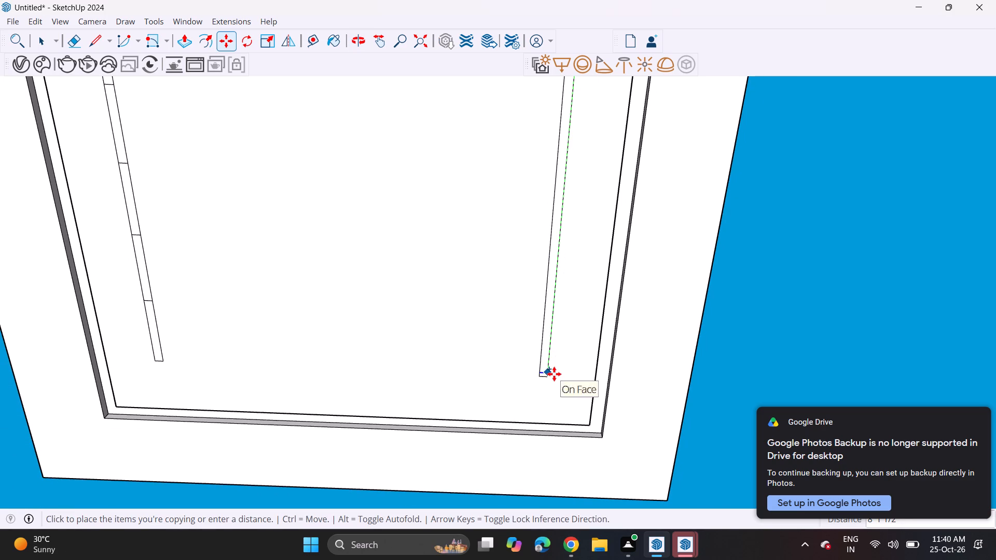
pyautogui.click(551, 378)
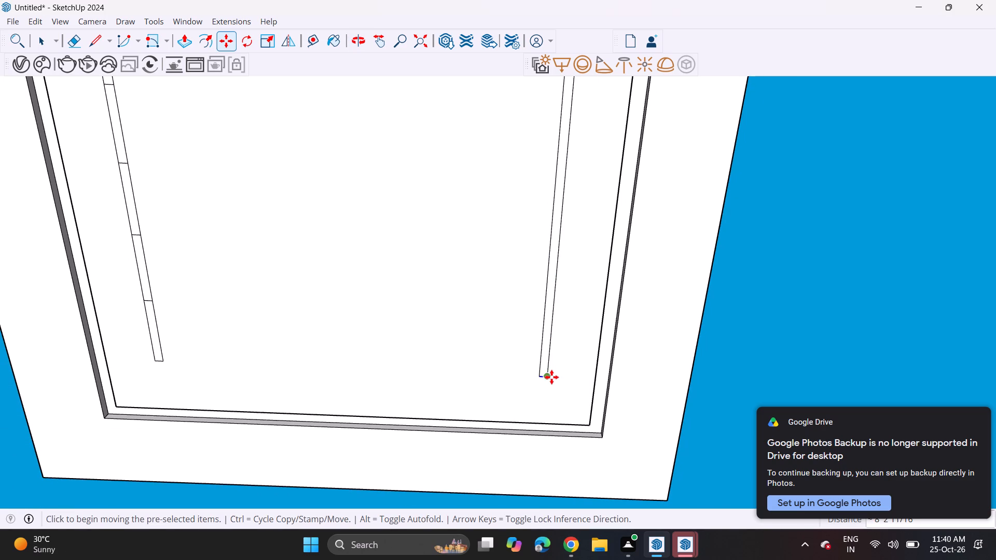
pyautogui.write('/6')
pyautogui.press('Return')
# Pull three alternate segments of the left strip about 1/2" out from the ceiling panel's underside, including the far end segment.
pyautogui.scroll(-4, 143, 306)
pyautogui.keyDown('shift'); pyautogui.moveTo(164, 311); pyautogui.dragTo(309, 480, button='middle'); pyautogui.keyUp('shift')
pyautogui.keyDown('shift'); pyautogui.scroll(1, 167, 312); pyautogui.keyUp('shift')
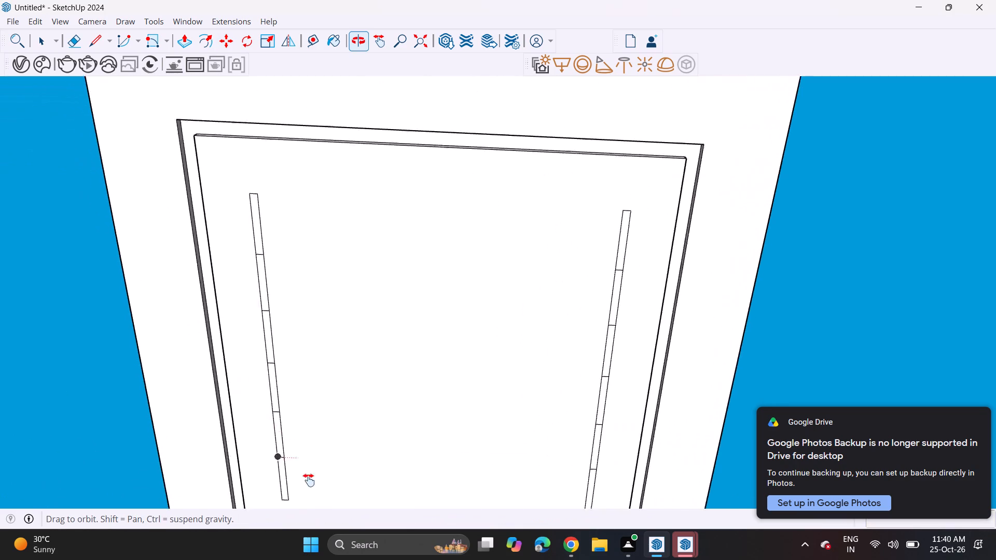
pyautogui.keyDown('shift'); pyautogui.moveTo(309, 480); pyautogui.dragTo(282, 544, button='middle'); pyautogui.keyUp('shift')
pyautogui.moveTo(259, 366); pyautogui.dragTo(255, 477, button='middle')
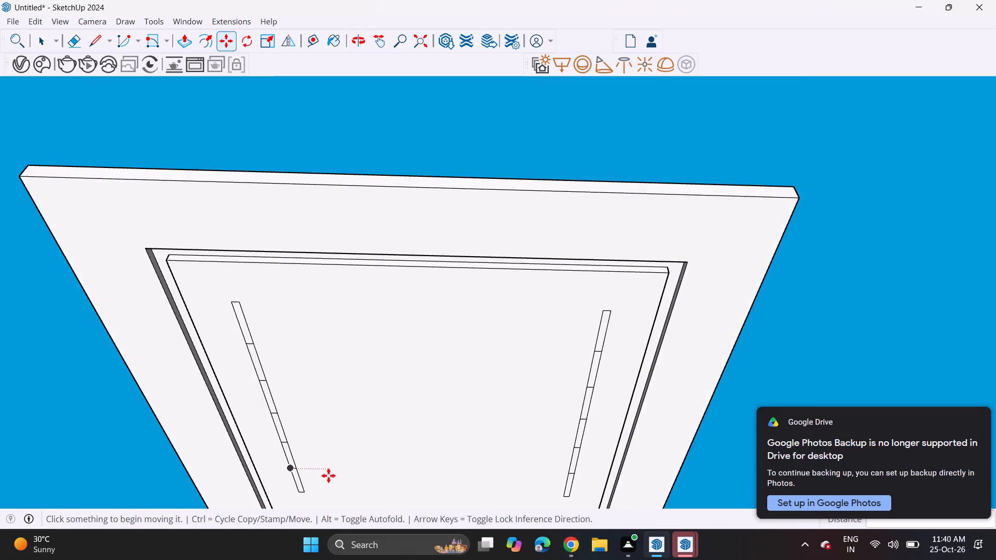
pyautogui.keyDown('shift'); pyautogui.moveTo(328, 475); pyautogui.dragTo(334, 365, button='middle'); pyautogui.keyUp('shift')
pyautogui.moveTo(336, 368); pyautogui.dragTo(340, 419, button='middle')
pyautogui.press('space')
pyautogui.scroll(4, 274, 365)
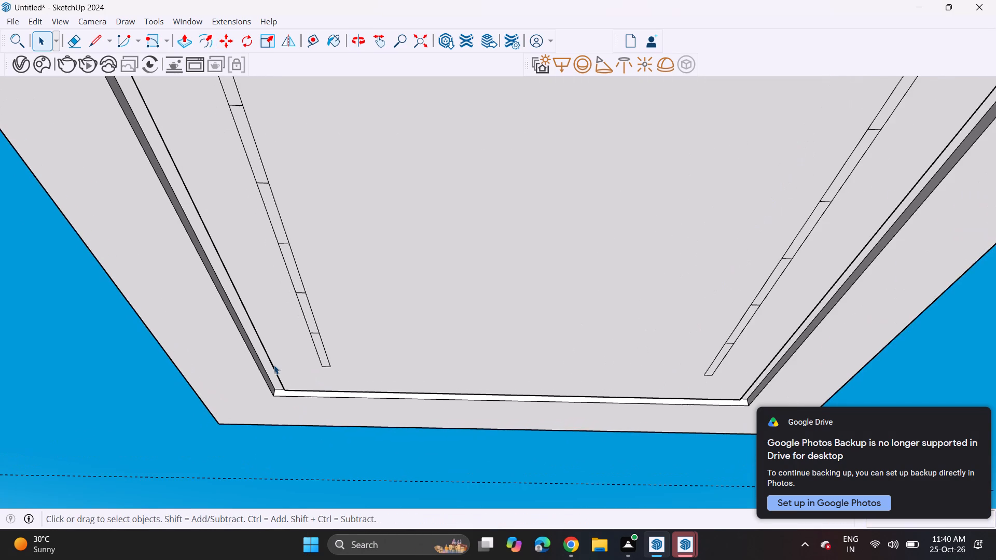
pyautogui.scroll(3, 274, 365)
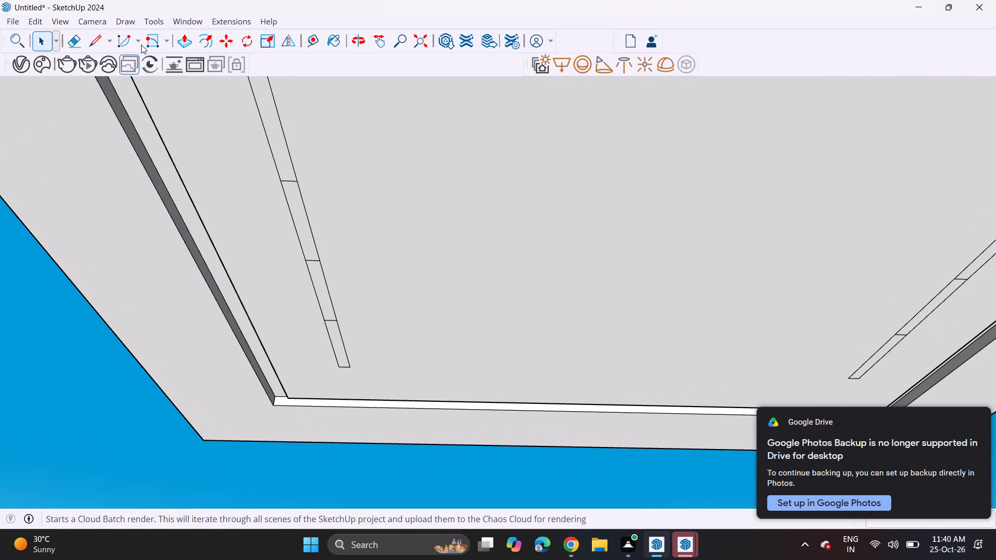
pyautogui.click(185, 44)
pyautogui.moveTo(325, 267); pyautogui.dragTo(329, 287, button='middle')
pyautogui.click(325, 314)
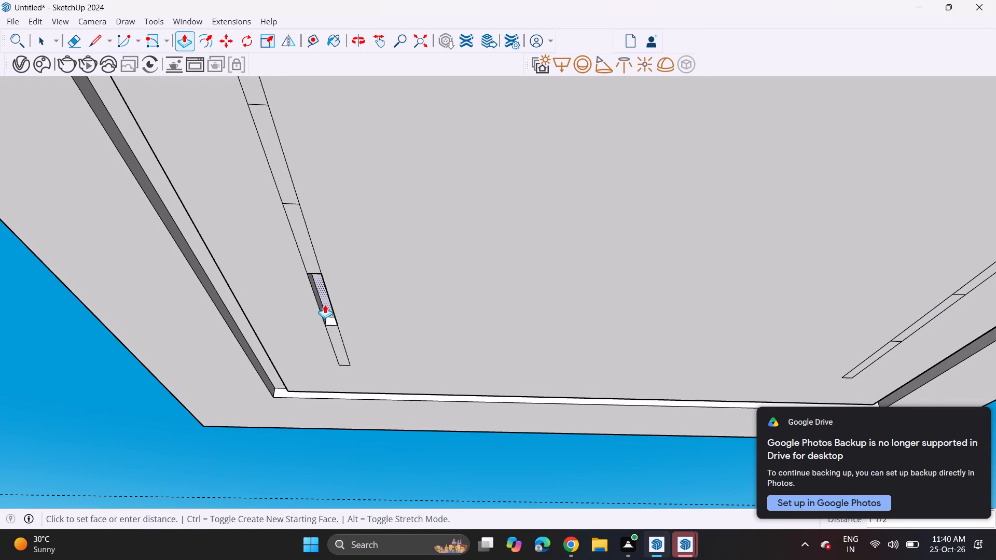
pyautogui.click(317, 315)
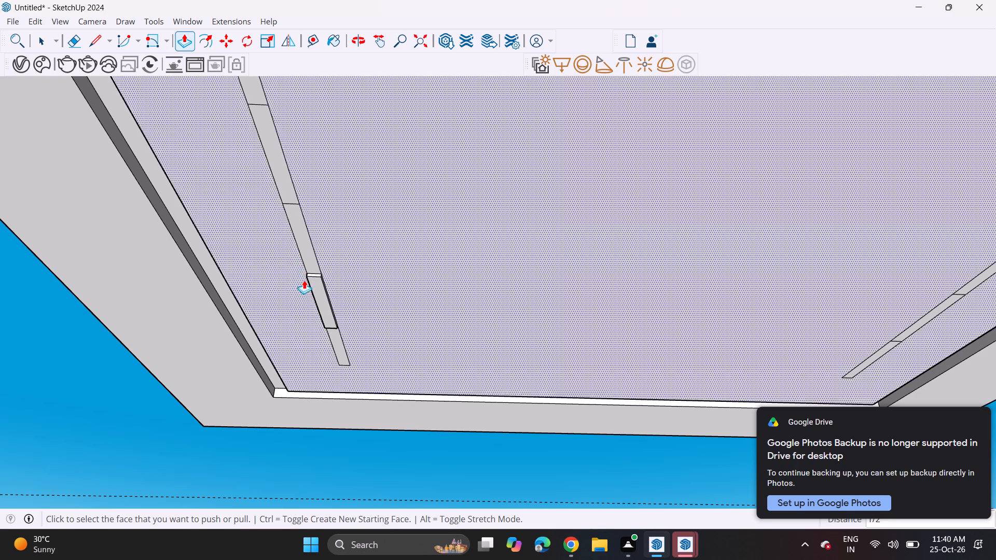
pyautogui.doubleClick(281, 187)
pyautogui.scroll(-4, 311, 216)
pyautogui.keyDown('shift'); pyautogui.moveTo(312, 206); pyautogui.dragTo(327, 271, button='middle'); pyautogui.keyUp('shift')
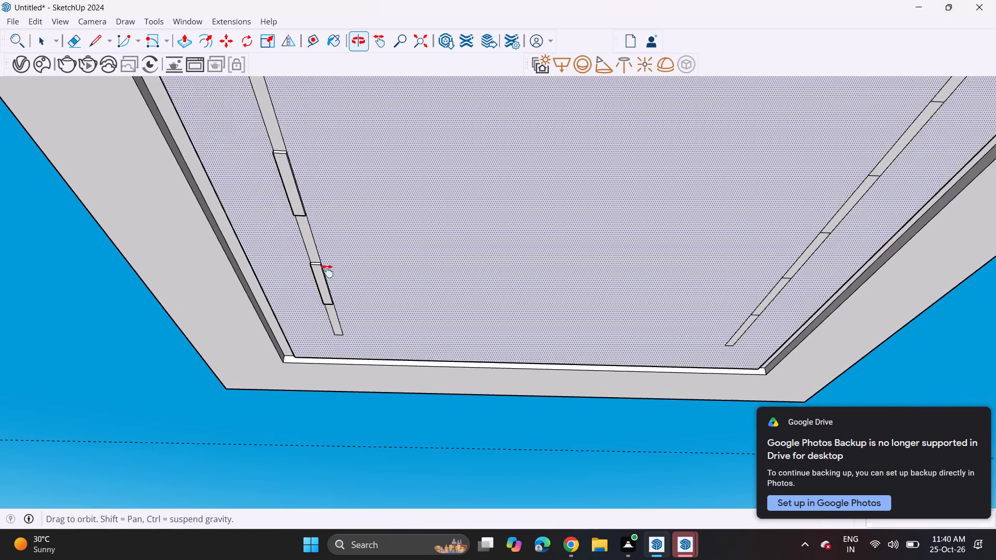
pyautogui.keyDown('shift'); pyautogui.moveTo(327, 271); pyautogui.dragTo(378, 442, button='middle'); pyautogui.keyUp('shift')
pyautogui.keyDown('shift'); pyautogui.scroll(1, 378, 442); pyautogui.keyUp('shift')
pyautogui.doubleClick(332, 346)
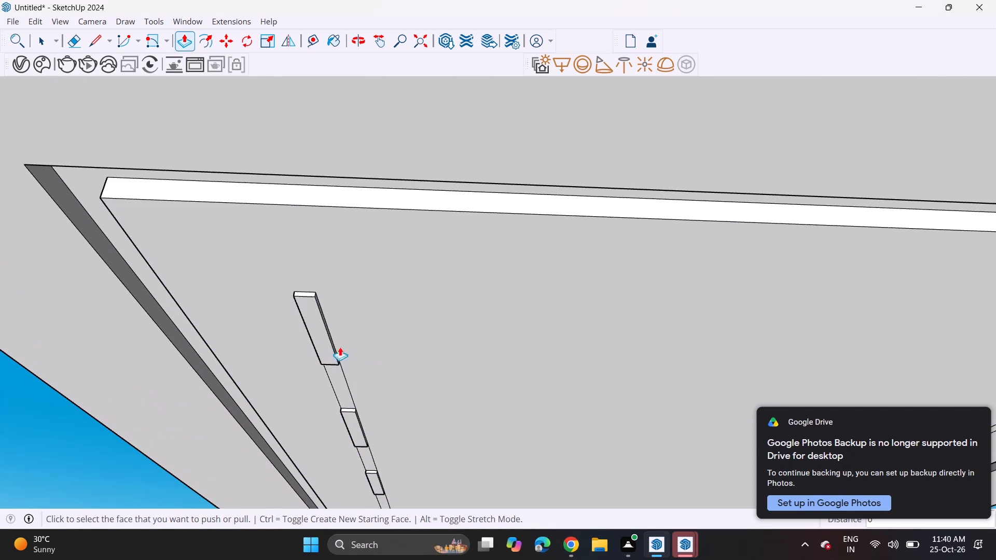
# Pull the three matching alternate segments of the right strip out from the underside by the same distance.
pyautogui.moveTo(444, 349); pyautogui.dragTo(179, 225, button='middle')
pyautogui.keyDown('shift'); pyautogui.moveTo(386, 359); pyautogui.dragTo(330, 299, button='middle'); pyautogui.keyUp('shift')
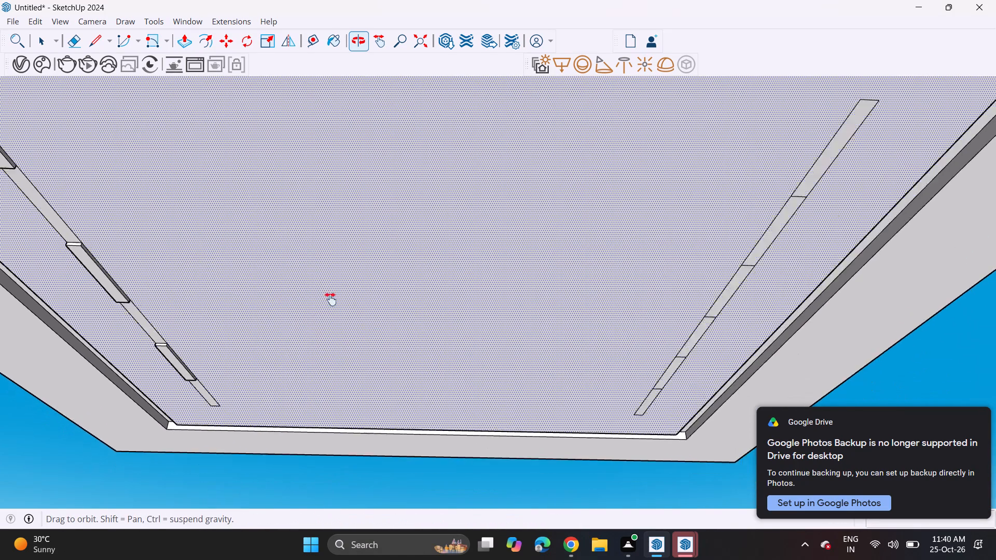
pyautogui.keyDown('shift'); pyautogui.moveTo(330, 299); pyautogui.dragTo(190, 270, button='middle'); pyautogui.keyUp('shift')
pyautogui.scroll(1, 217, 286)
pyautogui.doubleClick(578, 348)
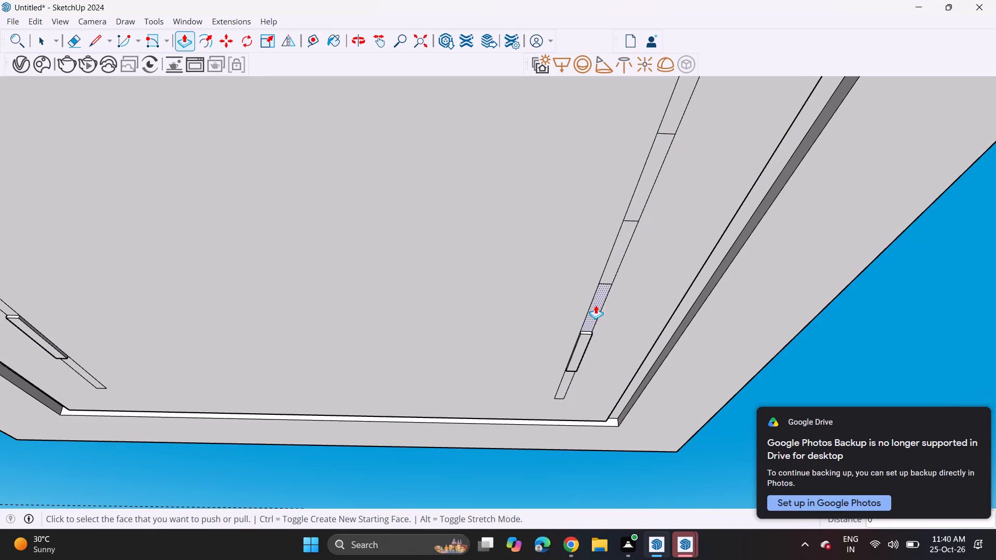
pyautogui.doubleClick(617, 268)
pyautogui.keyDown('shift'); pyautogui.moveTo(634, 213); pyautogui.dragTo(631, 303, button='middle'); pyautogui.keyUp('shift')
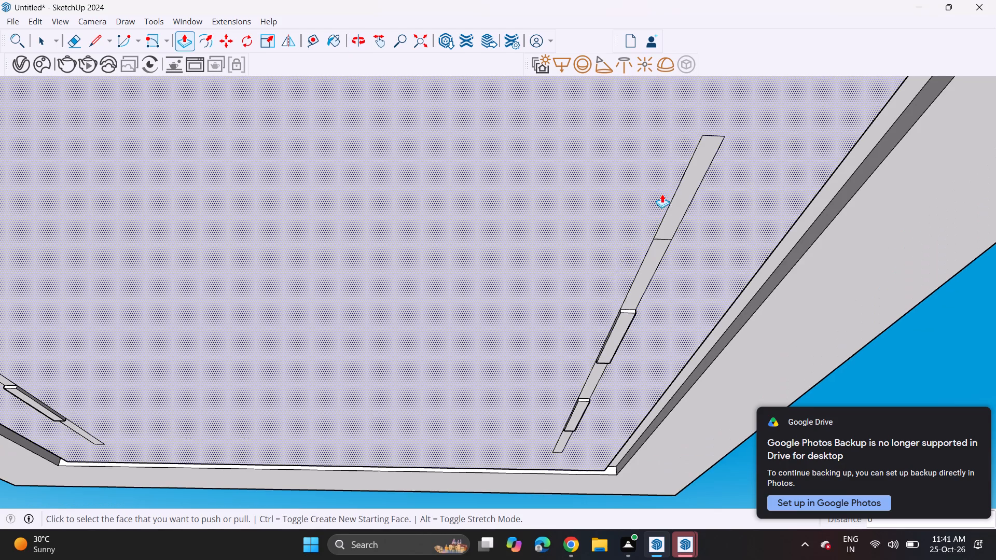
pyautogui.doubleClick(668, 217)
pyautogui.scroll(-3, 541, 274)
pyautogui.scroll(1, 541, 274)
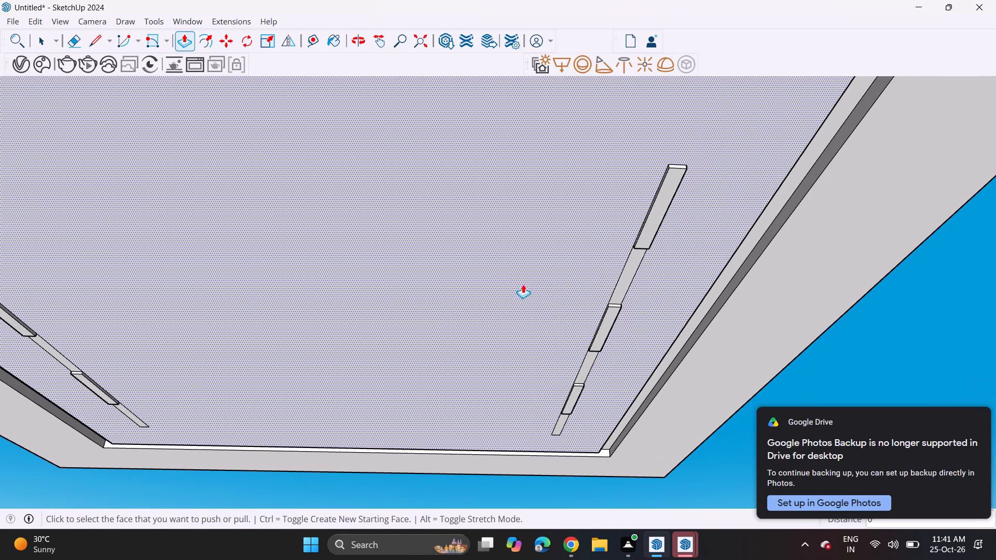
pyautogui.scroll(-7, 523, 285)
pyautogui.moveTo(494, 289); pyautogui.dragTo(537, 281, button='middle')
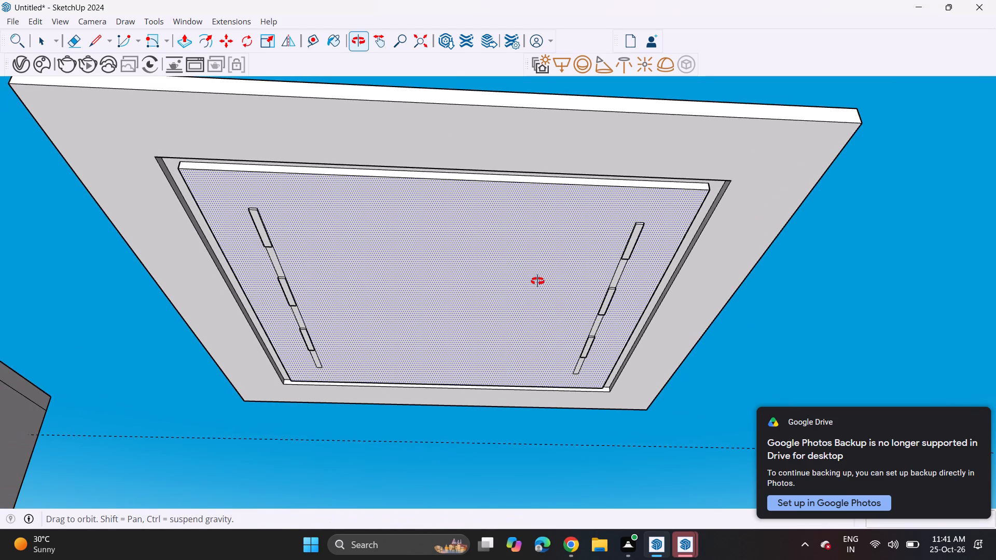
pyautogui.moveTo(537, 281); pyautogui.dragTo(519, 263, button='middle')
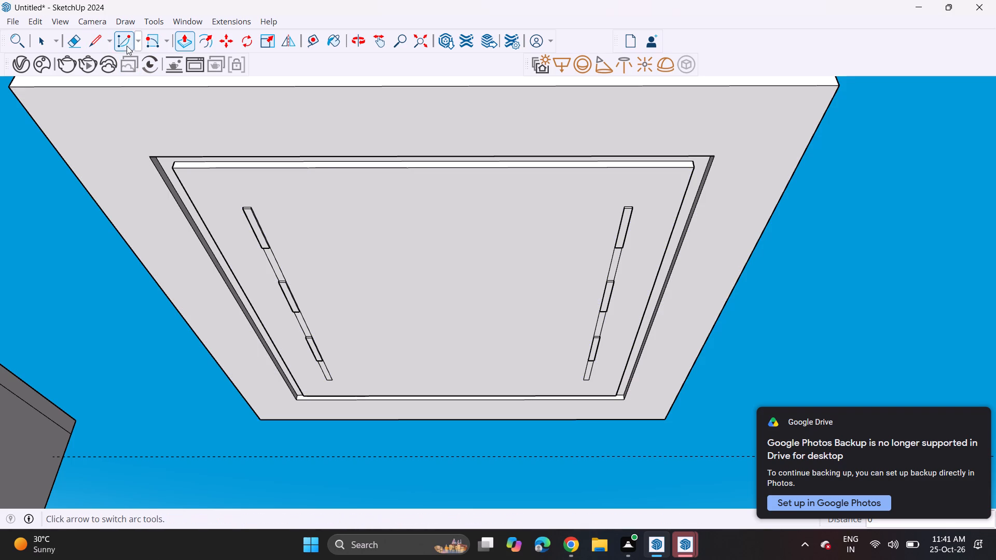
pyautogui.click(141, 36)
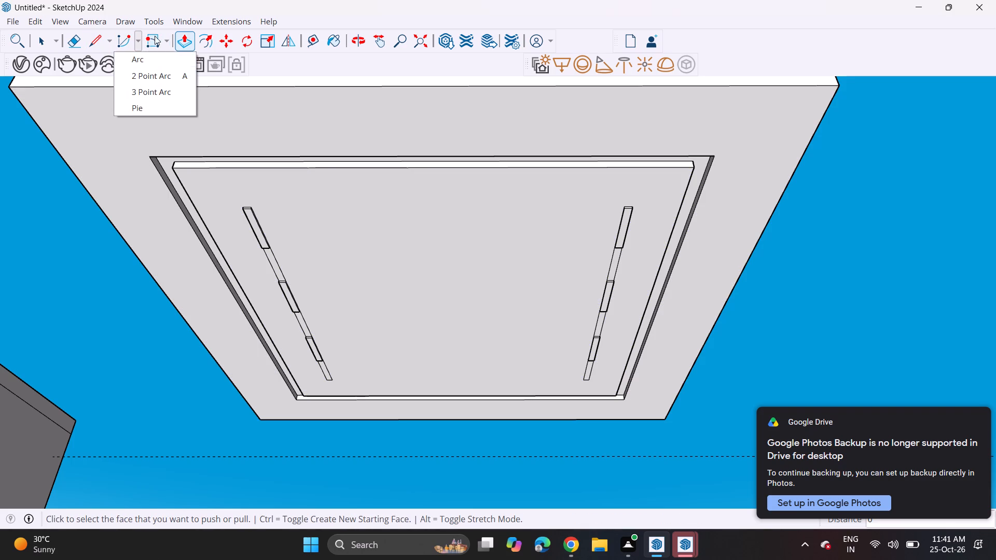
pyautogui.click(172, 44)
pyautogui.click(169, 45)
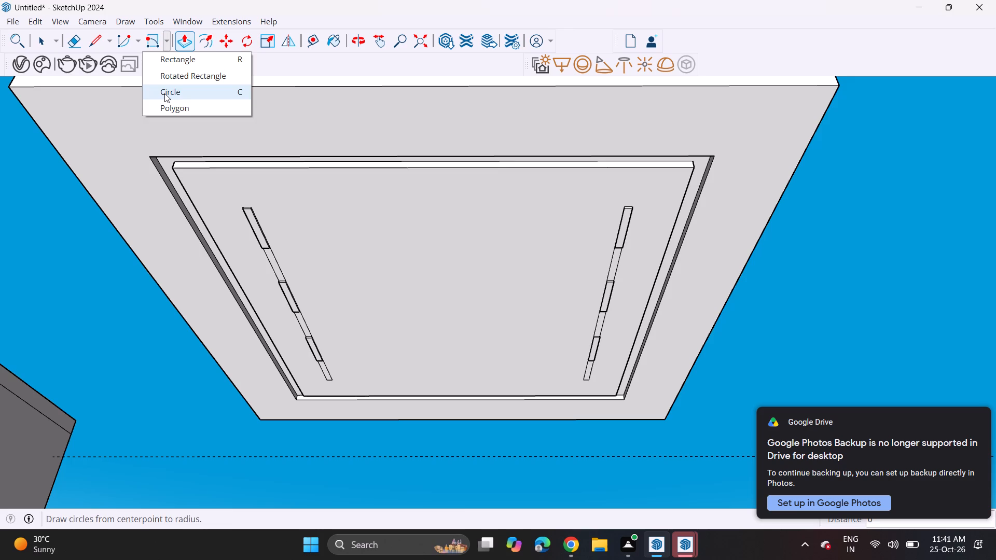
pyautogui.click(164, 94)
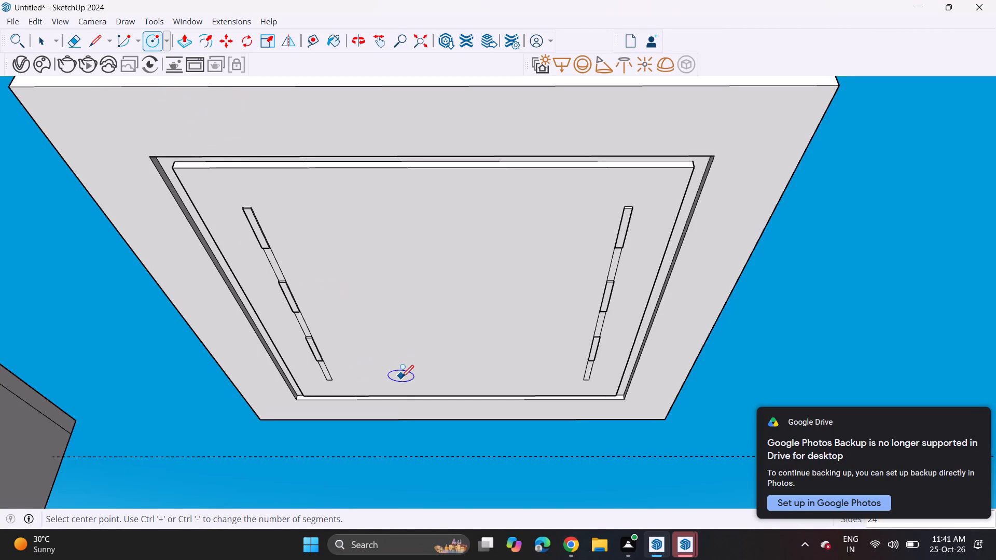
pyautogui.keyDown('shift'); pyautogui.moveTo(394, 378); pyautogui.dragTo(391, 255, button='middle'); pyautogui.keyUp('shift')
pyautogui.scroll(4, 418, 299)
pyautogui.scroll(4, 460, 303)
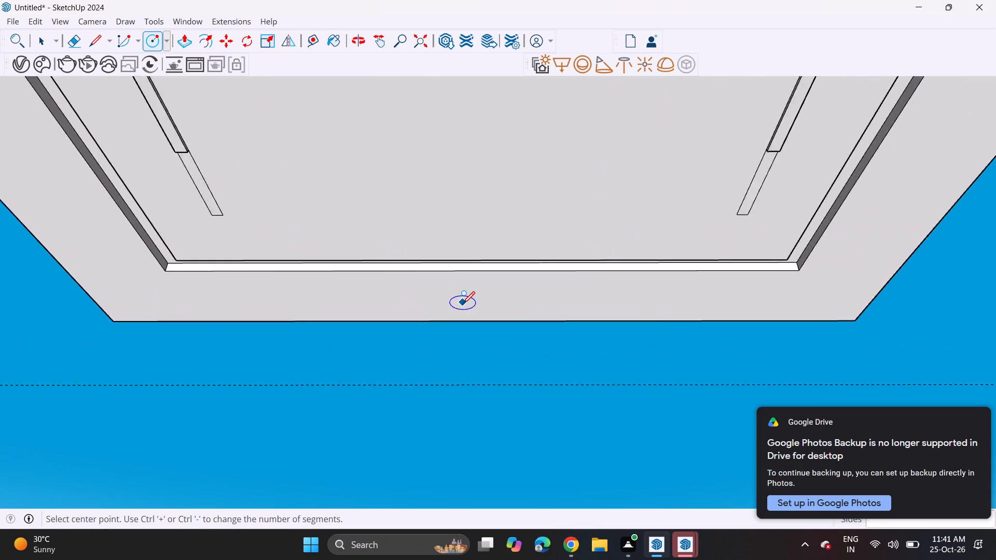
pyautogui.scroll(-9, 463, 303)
# Place a guide line 9" inward from the ceiling panel's left outer edge with the Tape Measure tool.
pyautogui.click(310, 33)
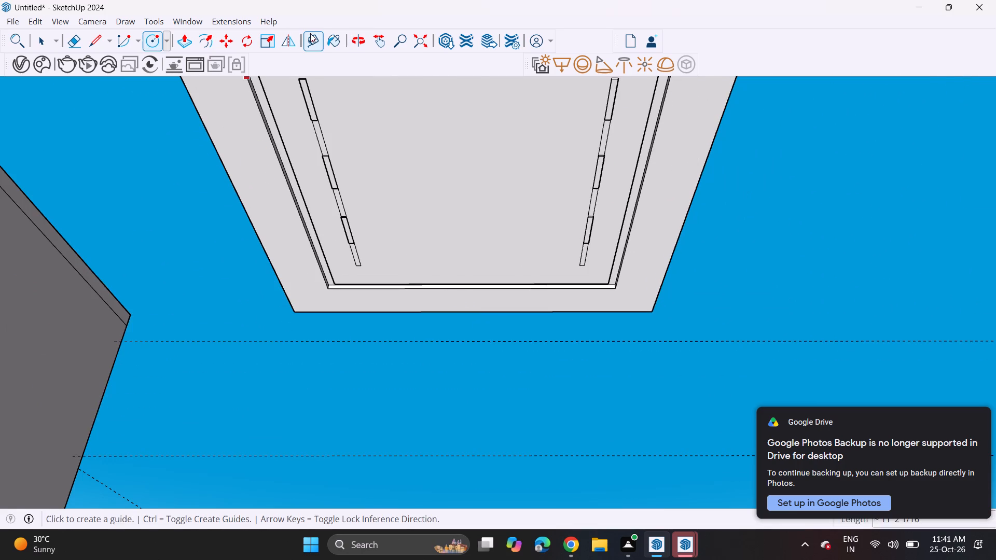
pyautogui.click(230, 180)
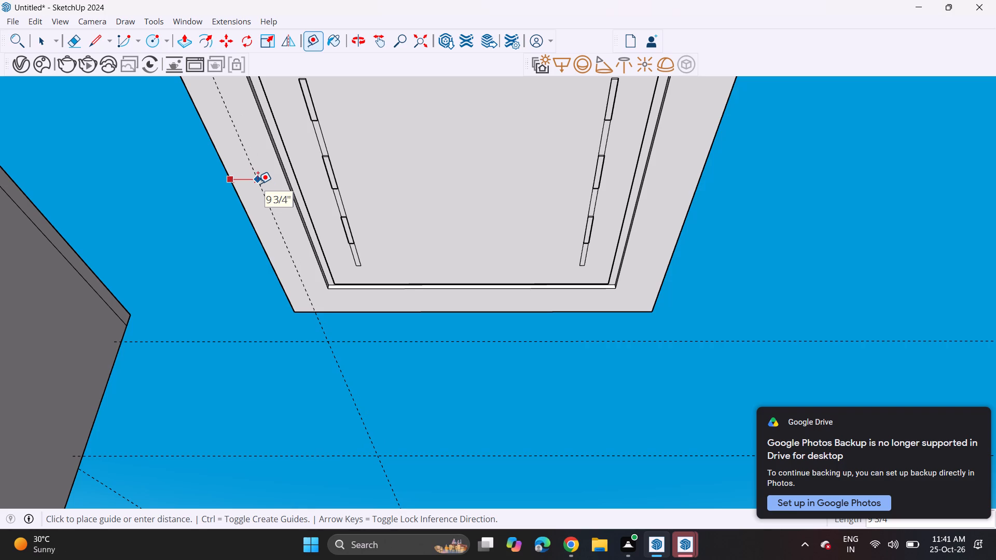
pyautogui.press('2')
pyautogui.press('BackSpace')
pyautogui.press('9')
pyautogui.press('Return')
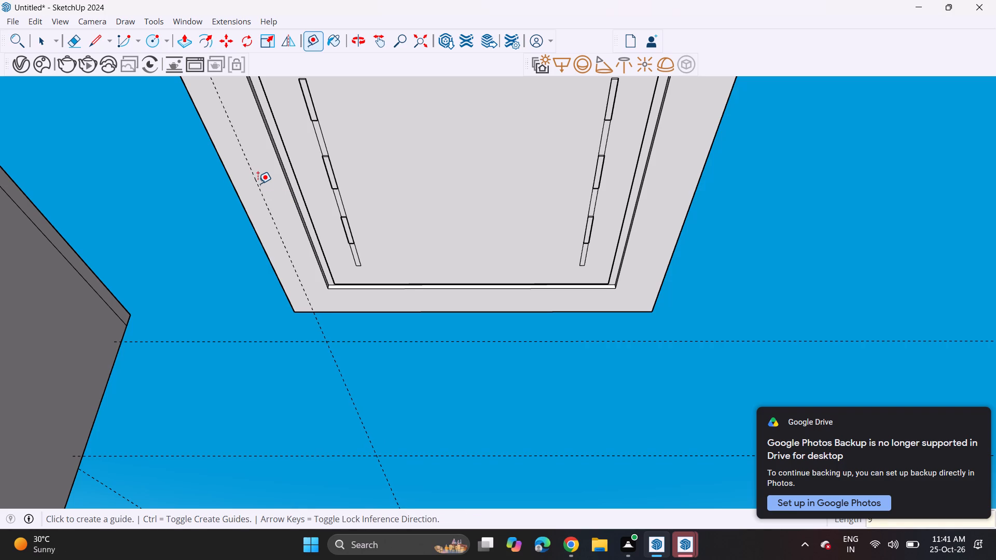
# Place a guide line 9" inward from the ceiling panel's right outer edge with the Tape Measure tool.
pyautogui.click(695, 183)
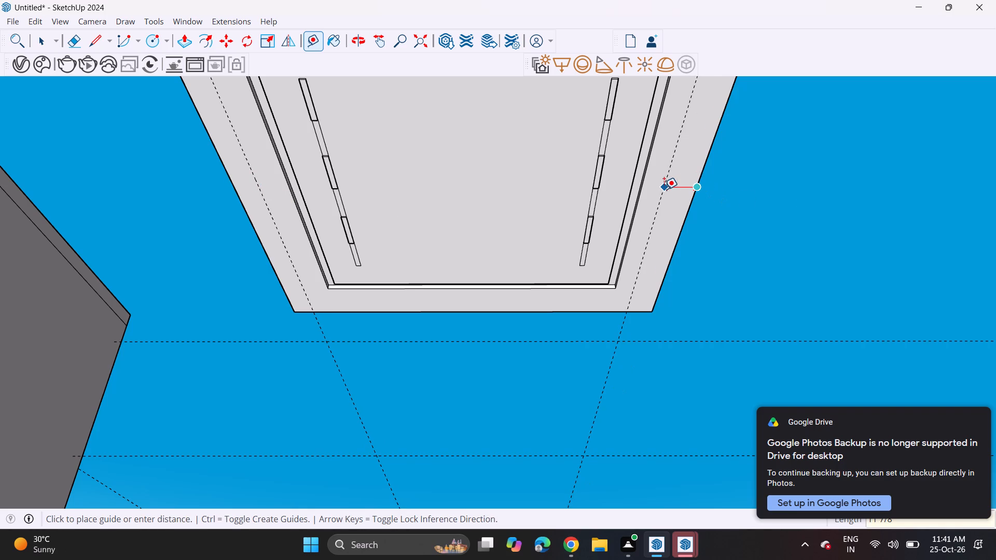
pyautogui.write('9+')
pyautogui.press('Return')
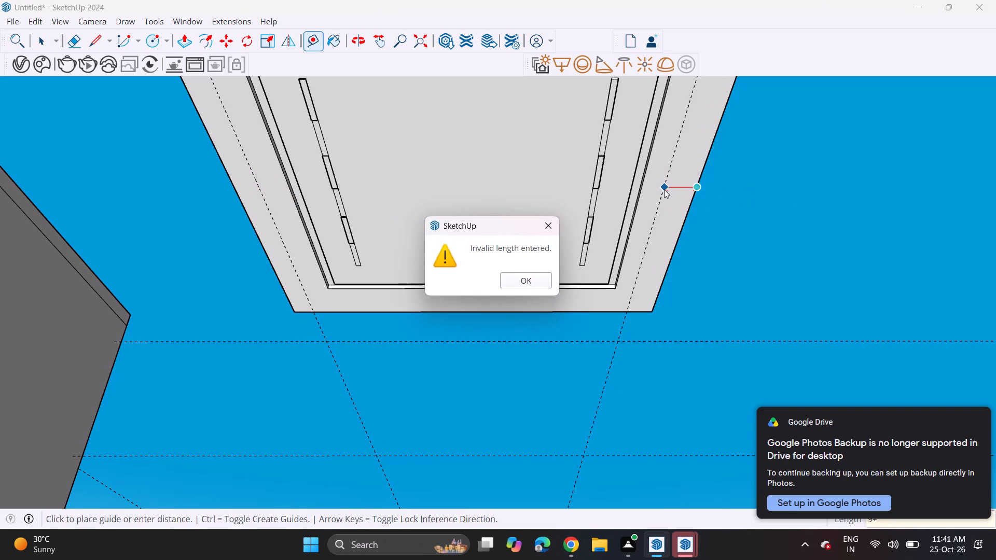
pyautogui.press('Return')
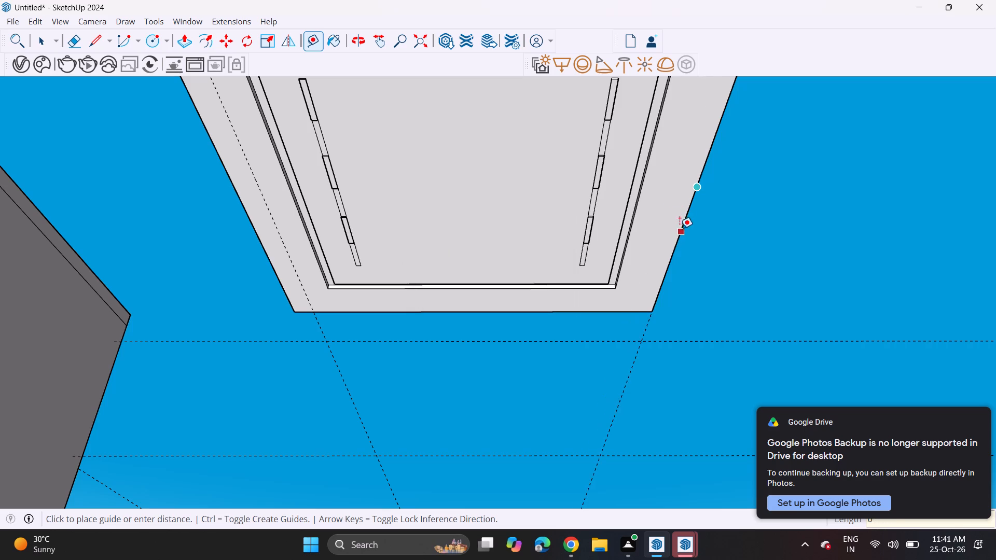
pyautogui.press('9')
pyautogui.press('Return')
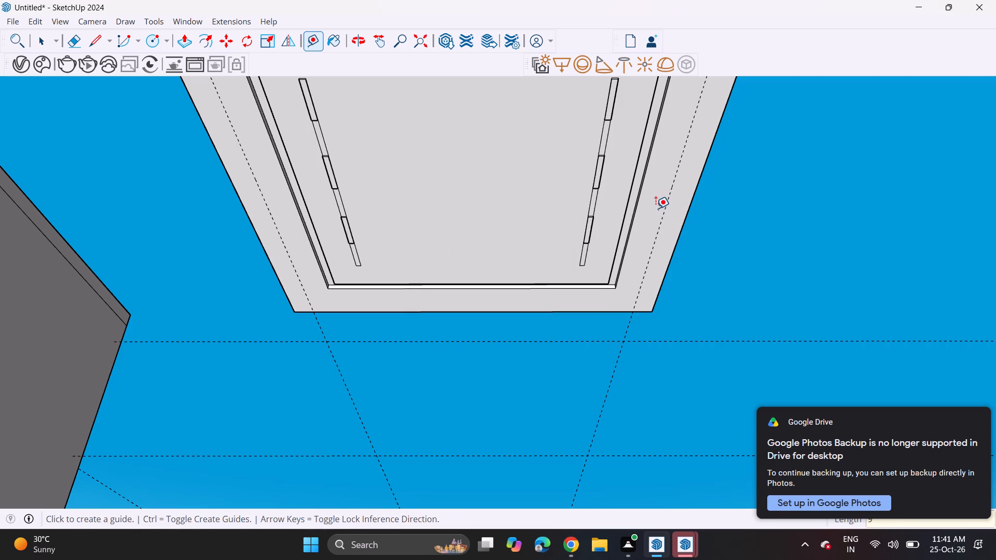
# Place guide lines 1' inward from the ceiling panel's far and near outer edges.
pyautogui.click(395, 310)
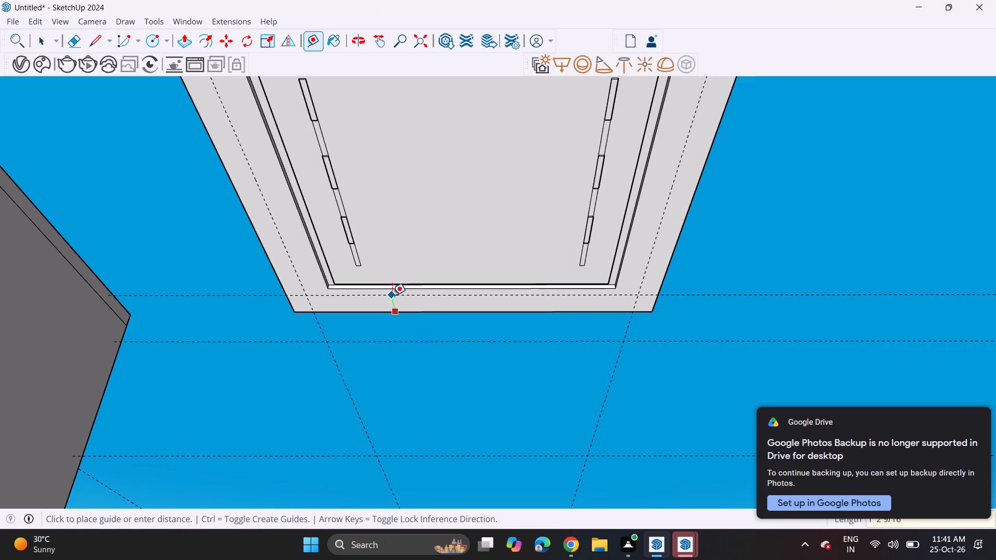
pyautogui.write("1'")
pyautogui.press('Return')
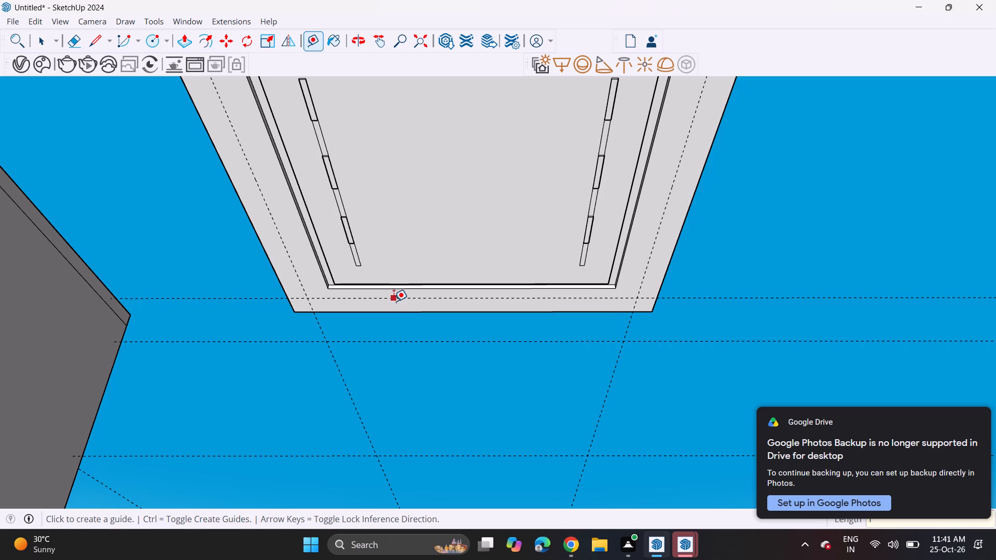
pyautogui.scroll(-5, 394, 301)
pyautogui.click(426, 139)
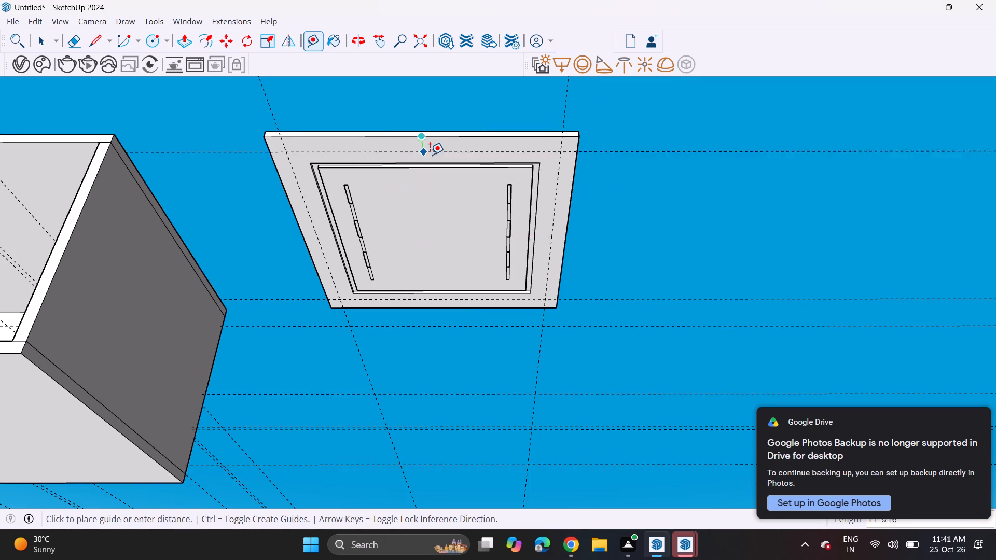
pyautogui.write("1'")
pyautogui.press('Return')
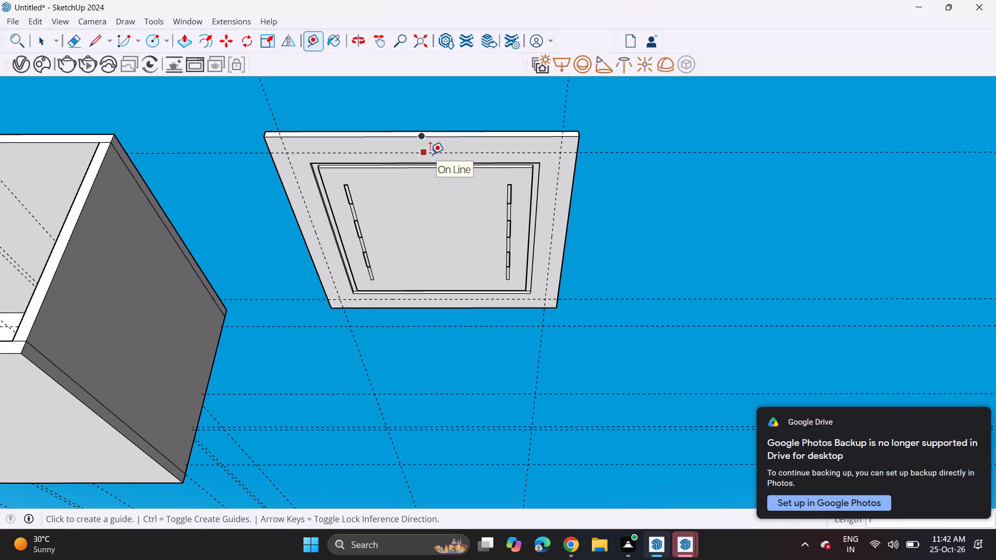
# Undo the guide lines placed inside the ceiling panel's four outer edges.
pyautogui.hotkey('ctrl', 'z')
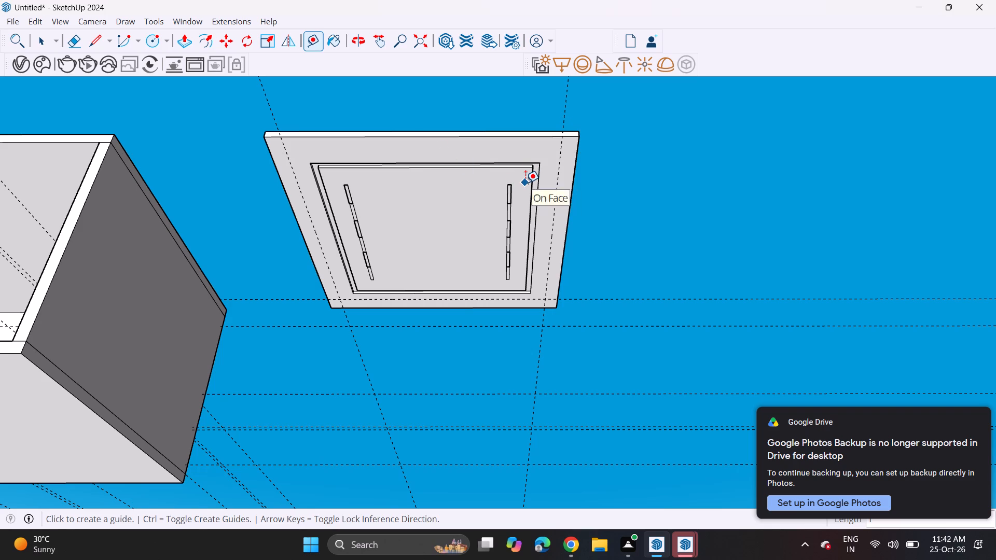
pyautogui.hotkey('ctrl', 'z')
pyautogui.hotkey('ctrl', 'z')
pyautogui.press('z')
pyautogui.hotkey('ctrl', 'z')
pyautogui.hotkey('ctrl', 'z')
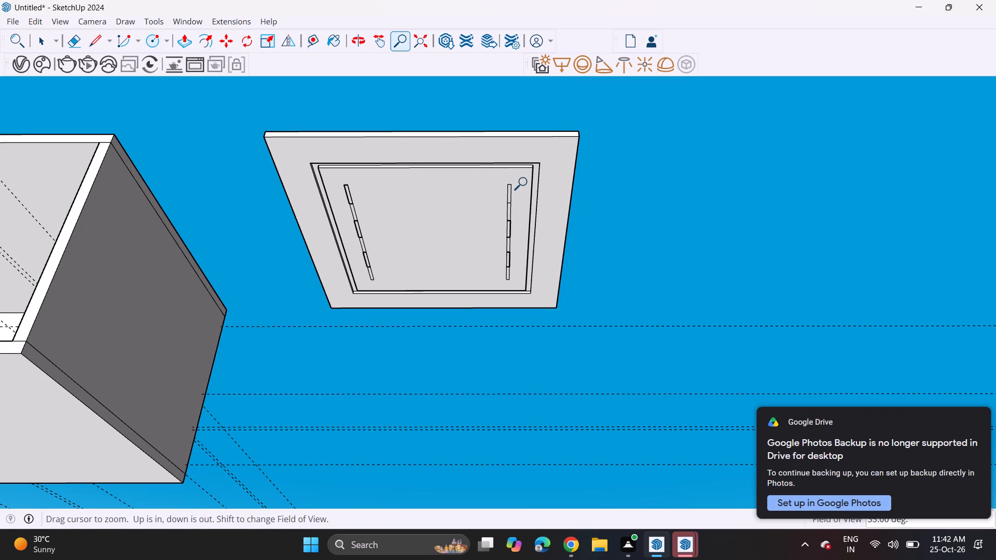
# Undo the raised strip segments with their divisions, and the recess of the ceiling panel's border.
pyautogui.hotkey('ctrl', 'z')
pyautogui.hotkey('ctrl', 'z')
pyautogui.hotkey('ctrl', 'z')
pyautogui.press('z')
pyautogui.hotkey('ctrl', 'z')
pyautogui.press('z')
pyautogui.hotkey('ctrl', 'z')
pyautogui.hotkey('ctrl', 'z')
pyautogui.hotkey('ctrl', 'z')
pyautogui.hotkey('ctrl', 'z')
pyautogui.hotkey('ctrl', 'z')
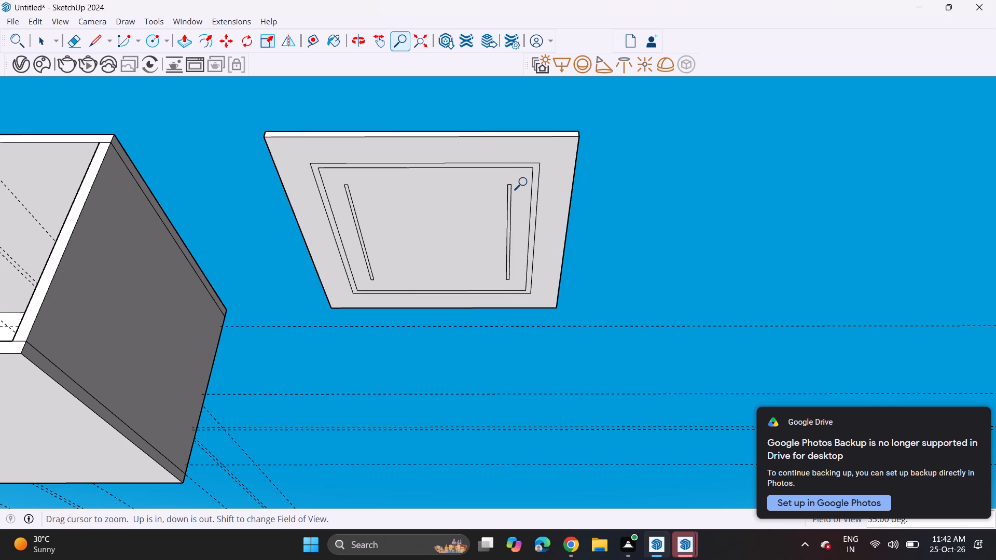
# Undo back past the drawing of the two strip outlines on the ceiling panel's underside.
pyautogui.hotkey('ctrl', 'z')
pyautogui.press('z')
pyautogui.hotkey('ctrl', 'z')
pyautogui.hotkey('ctrl', 'z')
pyautogui.write('zz')
pyautogui.write('zzzz')
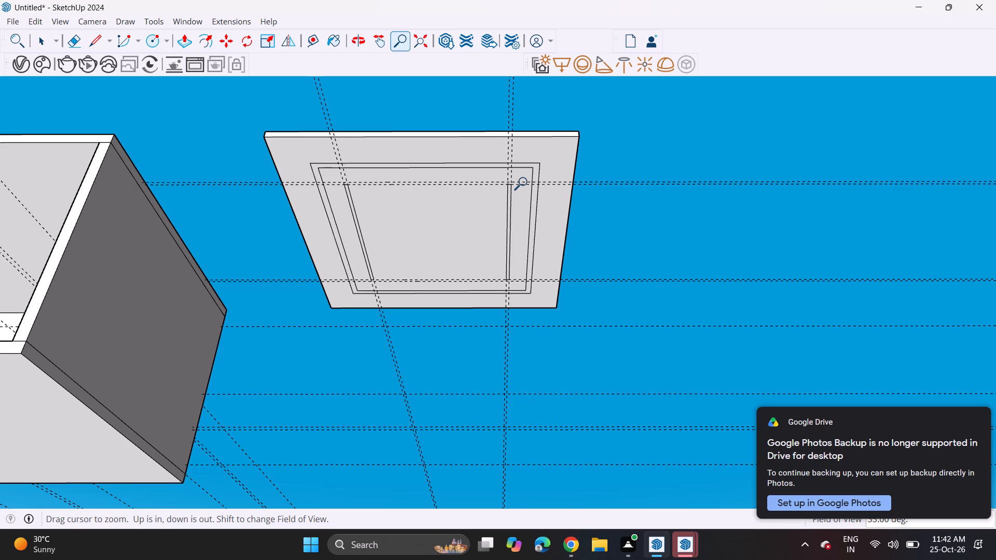
pyautogui.press('z')
pyautogui.hotkey('ctrl', 'z')
pyautogui.press('Escape')
pyautogui.hotkey('ctrl', 'z')
pyautogui.hotkey('ctrl', 'z')
pyautogui.hotkey('ctrl', 'z')
pyautogui.hotkey('ctrl', 'z')
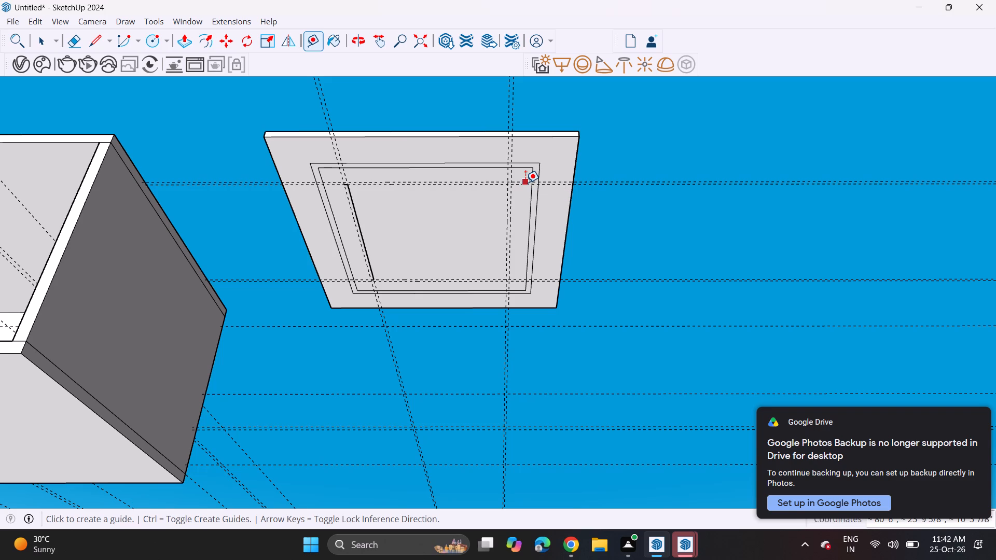
pyautogui.hotkey('ctrl', 'z')
pyautogui.hotkey('ctrl', 'z')
pyautogui.hotkey('ctrl', 'z')
pyautogui.hotkey('ctrl', 'z')
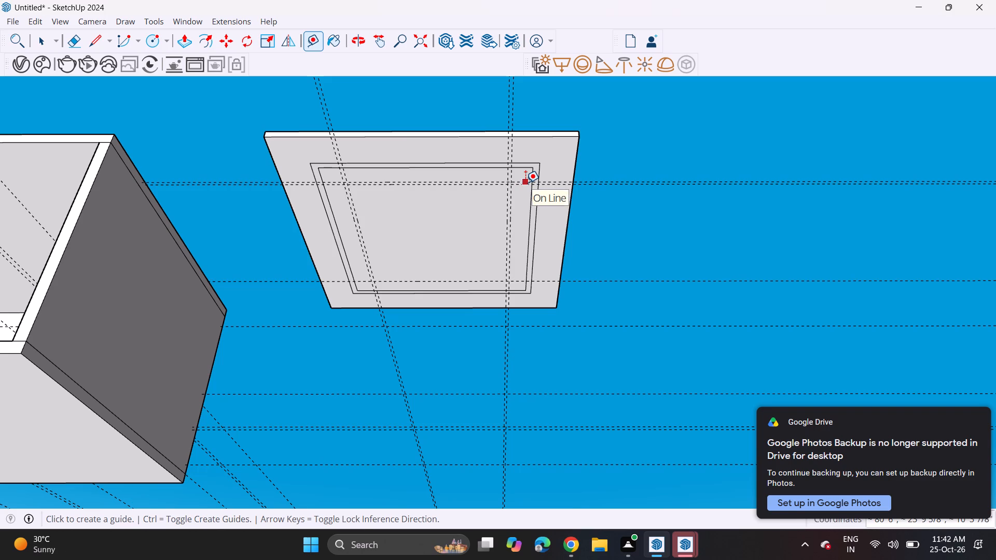
# Undo the remaining strip guides and the border outline, back to the plain ceiling panel.
pyautogui.hotkey('ctrl', 'z')
pyautogui.hotkey('ctrl', 'z')
pyautogui.hotkey('ctrl', 'z')
pyautogui.write('zzzz')
pyautogui.hotkey('ctrl', 'z')
pyautogui.write('z')
pyautogui.press('space')
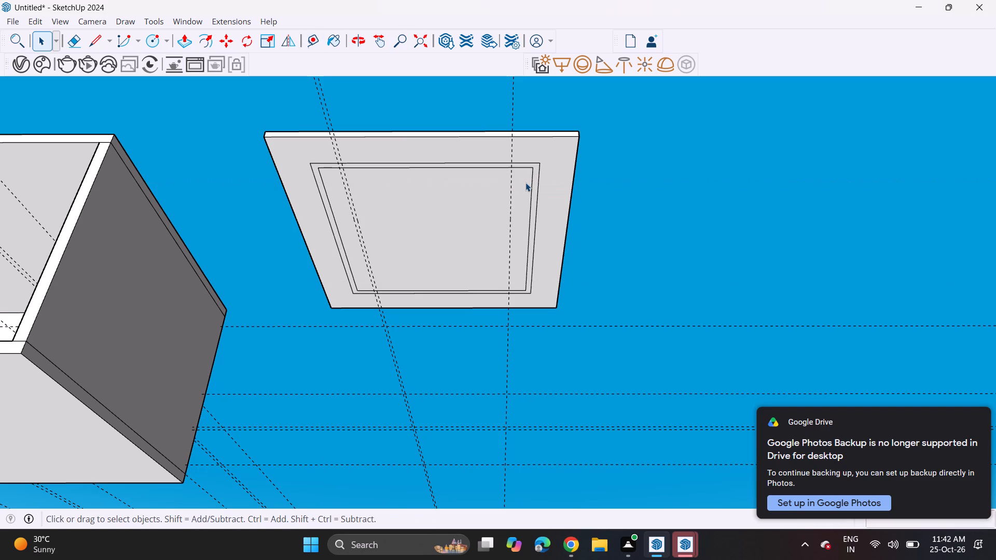
pyautogui.press('space')
pyautogui.hotkey('ctrl', 'z')
pyautogui.hotkey('ctrl', 'z')
pyautogui.hotkey('ctrl', 'z')
pyautogui.hotkey('ctrl', 'z')
pyautogui.hotkey('ctrl', 'z')
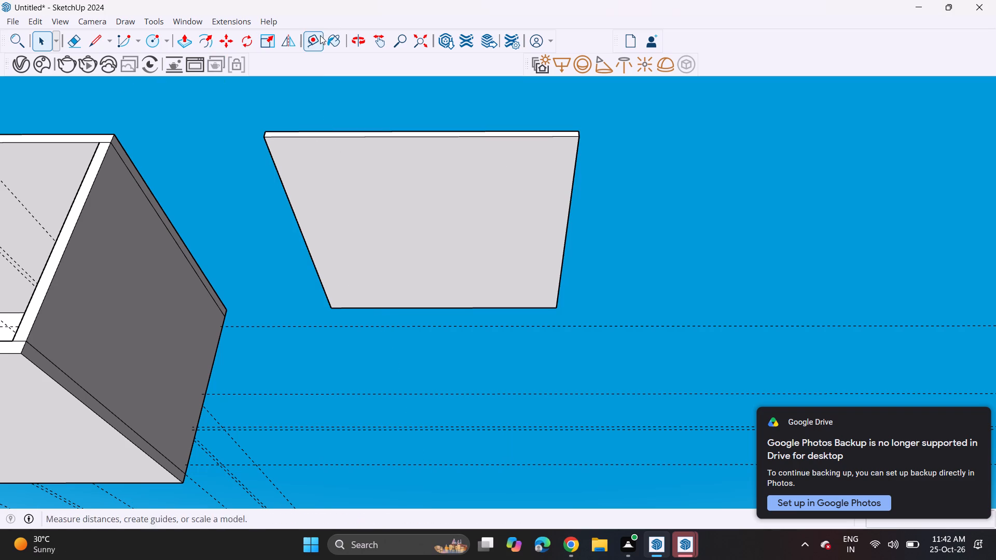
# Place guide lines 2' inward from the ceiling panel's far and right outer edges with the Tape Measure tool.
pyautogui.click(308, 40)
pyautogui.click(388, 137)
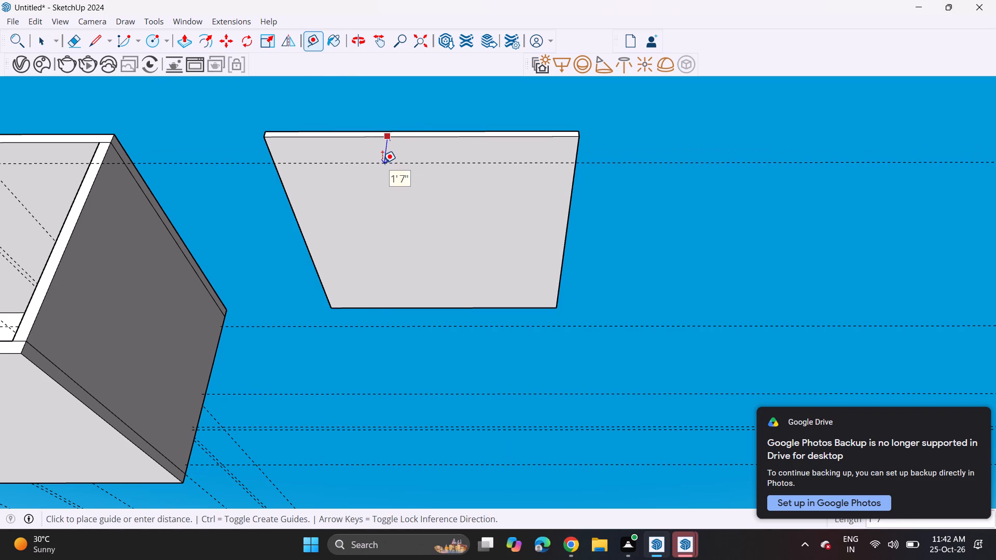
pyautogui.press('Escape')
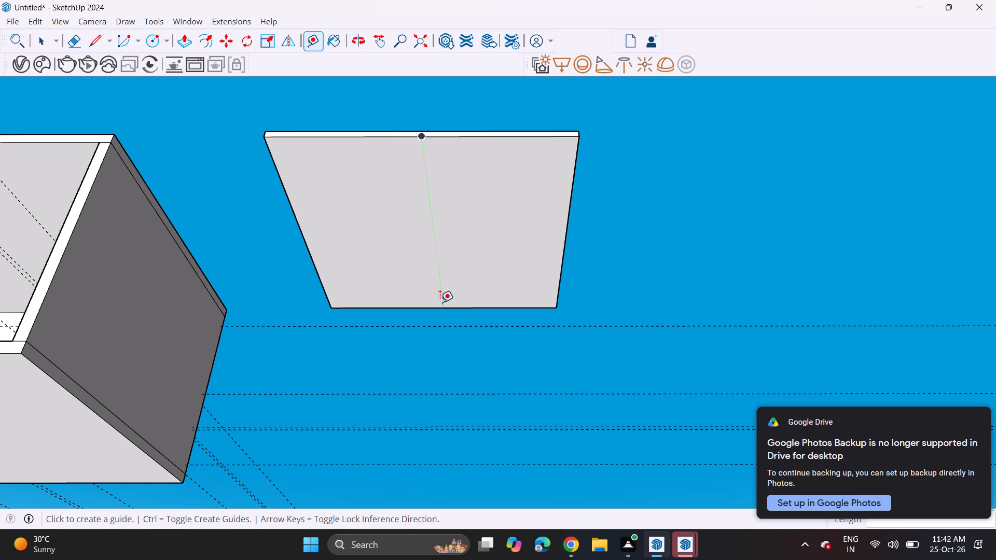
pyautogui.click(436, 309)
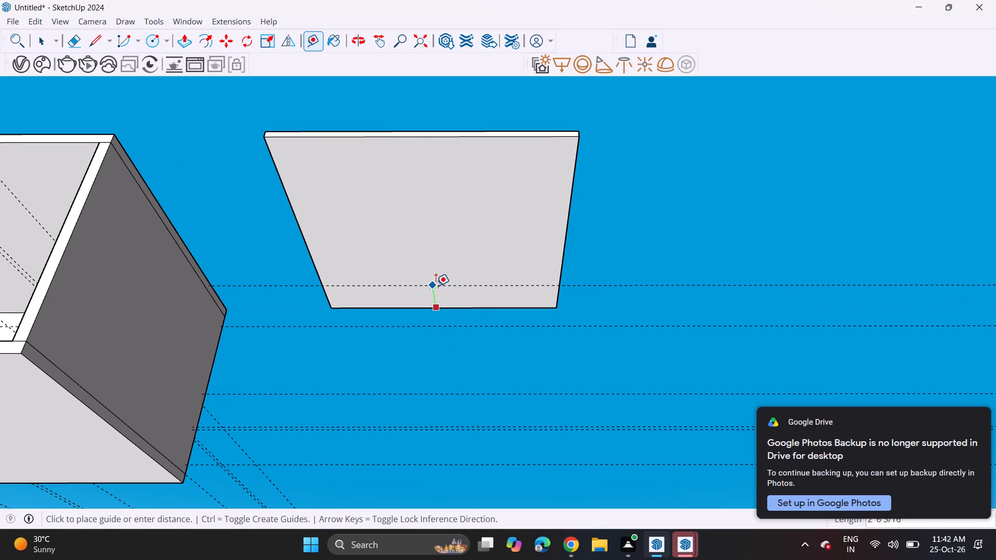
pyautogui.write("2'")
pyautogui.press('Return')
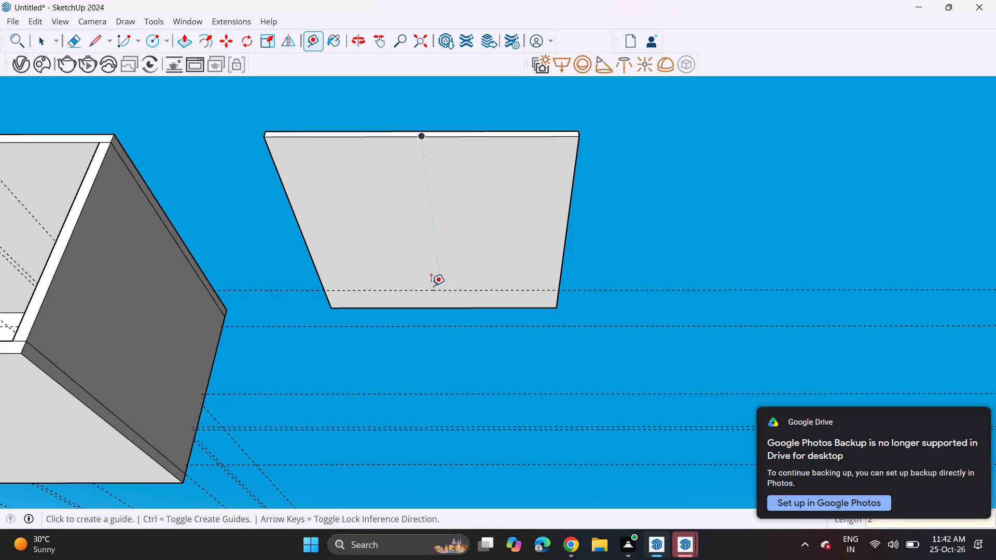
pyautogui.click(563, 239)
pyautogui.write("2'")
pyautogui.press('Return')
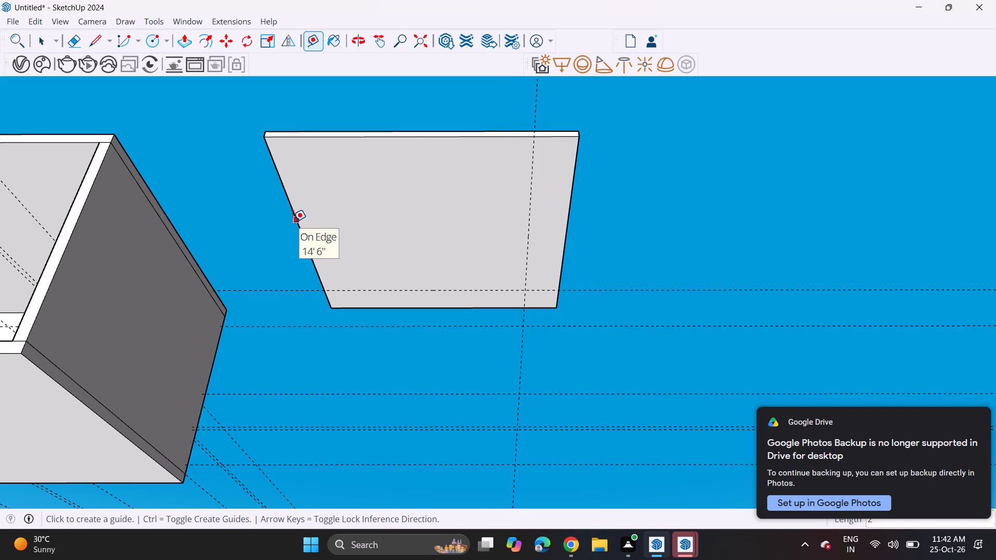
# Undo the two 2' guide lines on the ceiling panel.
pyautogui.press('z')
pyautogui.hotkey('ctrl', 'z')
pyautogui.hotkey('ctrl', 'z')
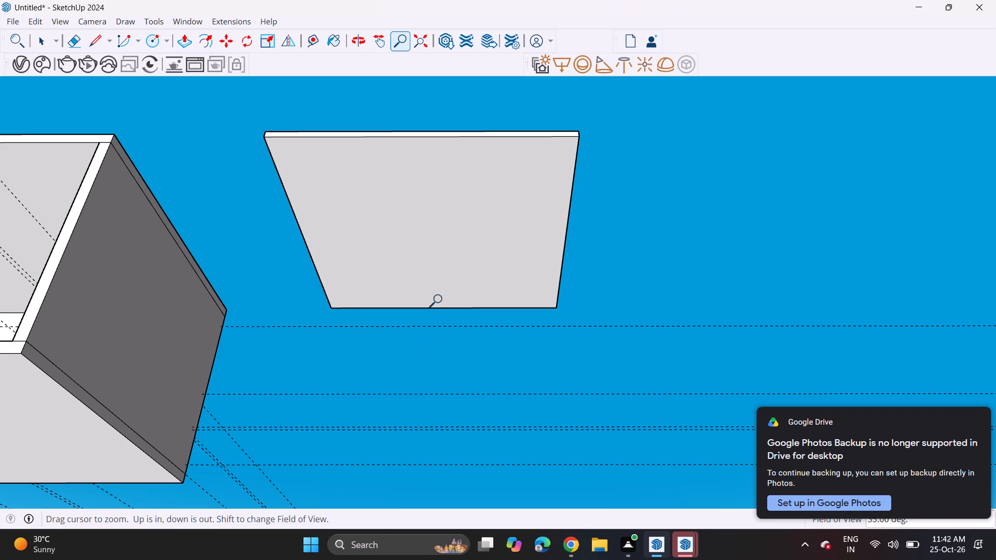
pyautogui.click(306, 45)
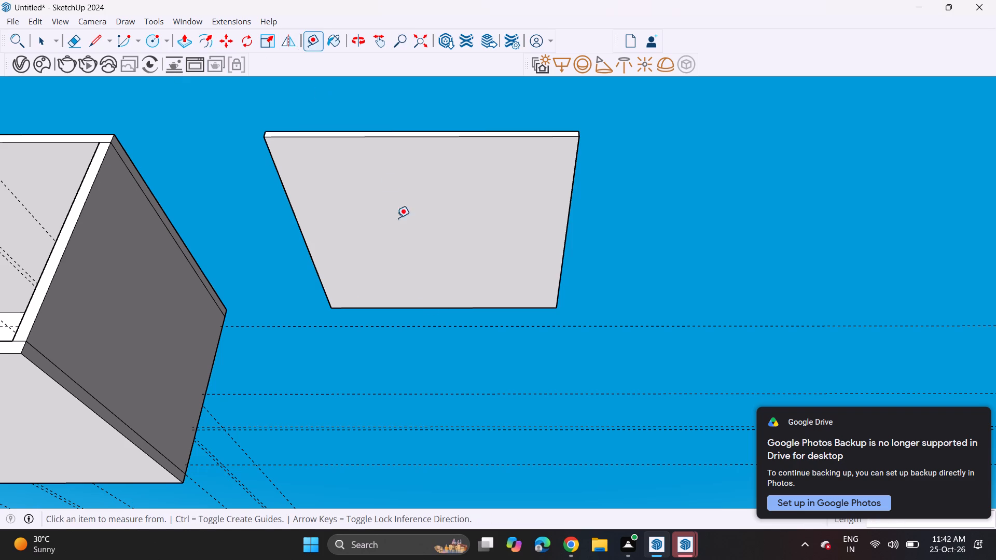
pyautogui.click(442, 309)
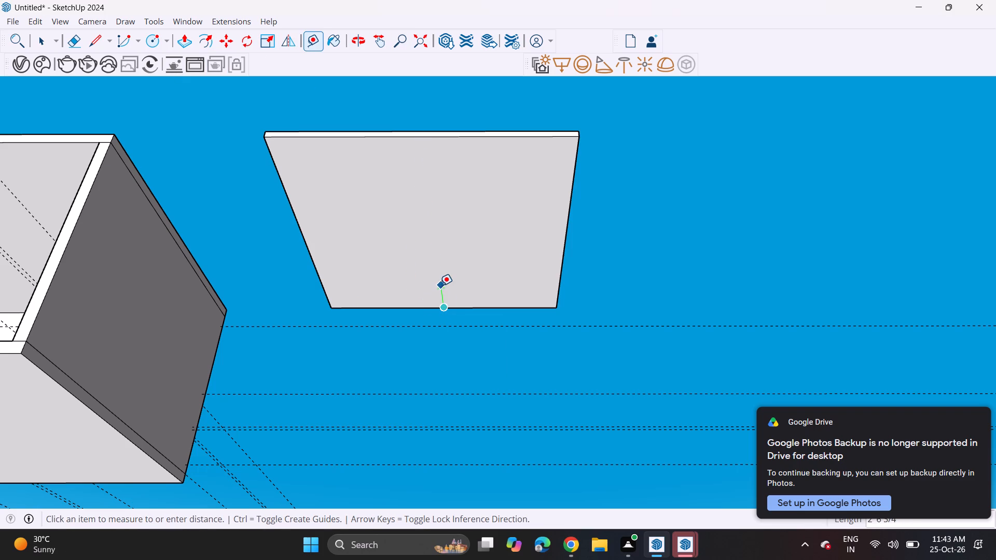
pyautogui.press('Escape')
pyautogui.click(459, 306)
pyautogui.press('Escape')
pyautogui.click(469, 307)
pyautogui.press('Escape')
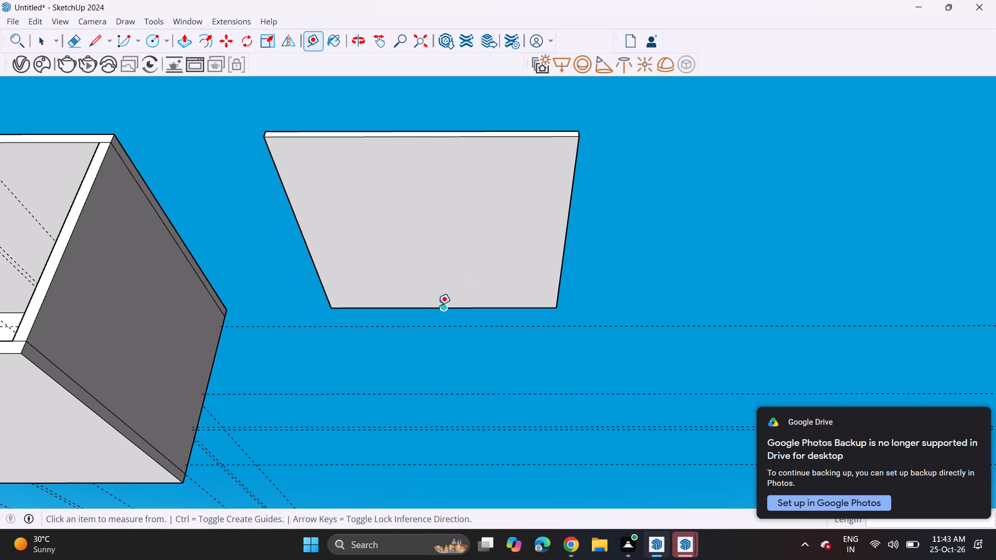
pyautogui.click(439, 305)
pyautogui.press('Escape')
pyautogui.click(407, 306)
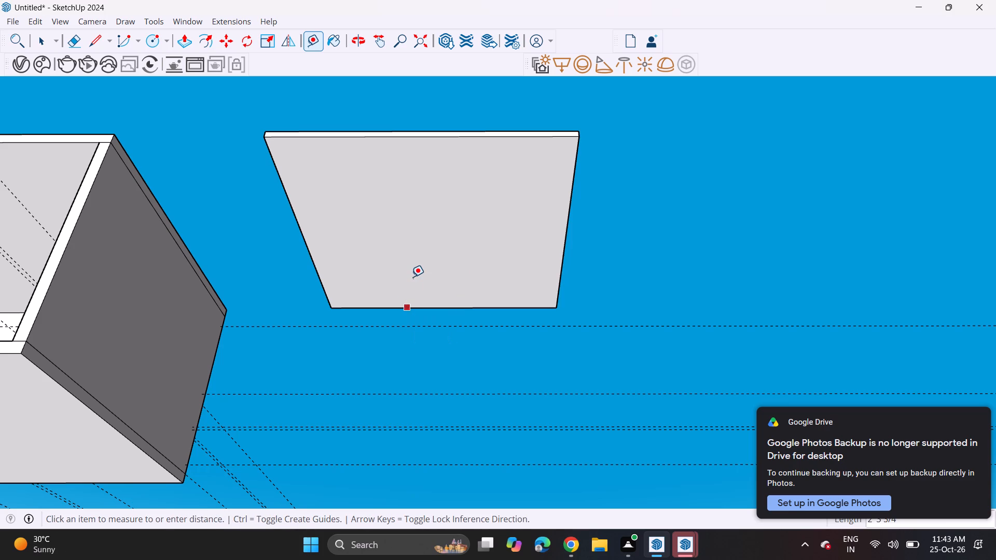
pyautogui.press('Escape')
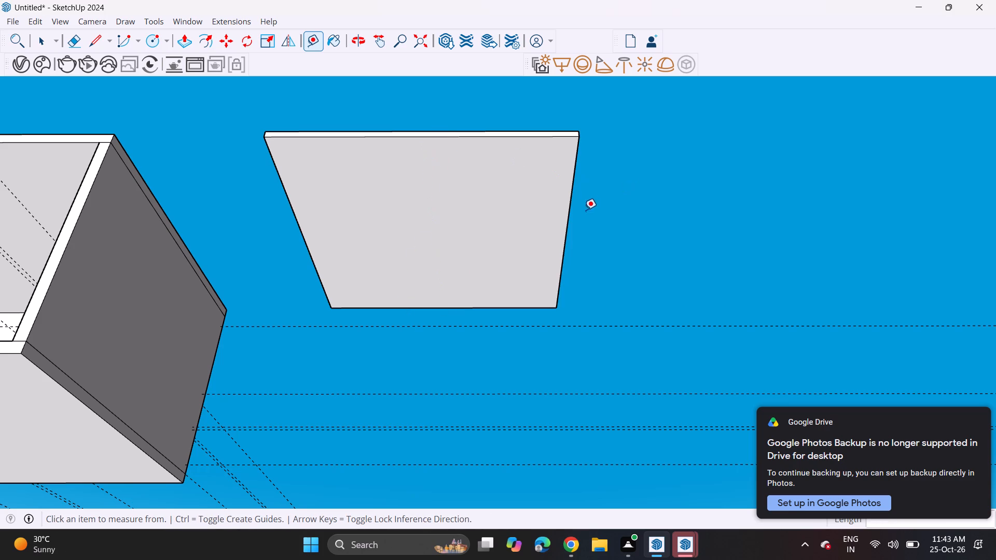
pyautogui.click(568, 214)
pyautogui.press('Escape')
# Place guide lines 1'8" inward from the ceiling panel's far and left outer edges with the Tape Measure tool.
pyautogui.click(297, 39)
pyautogui.click(311, 45)
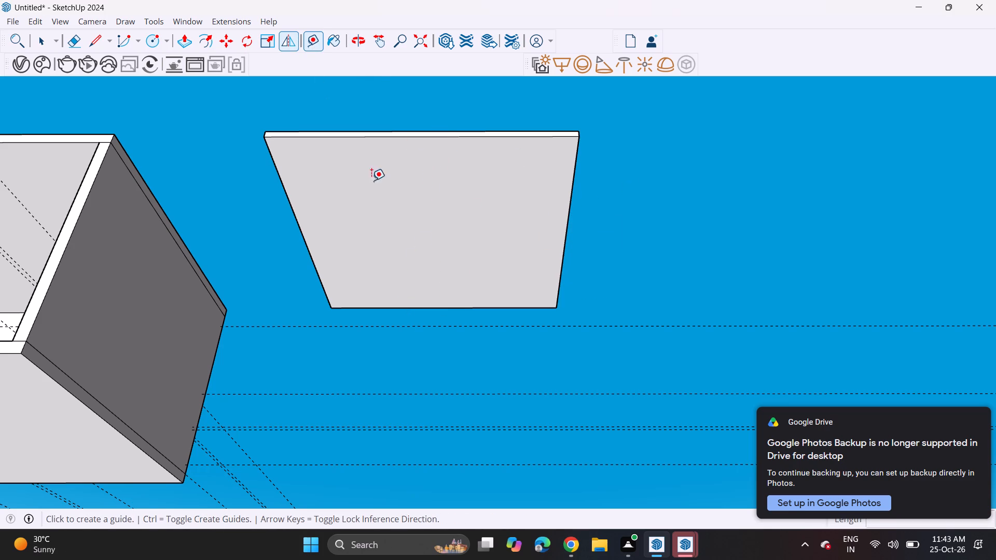
pyautogui.click(435, 306)
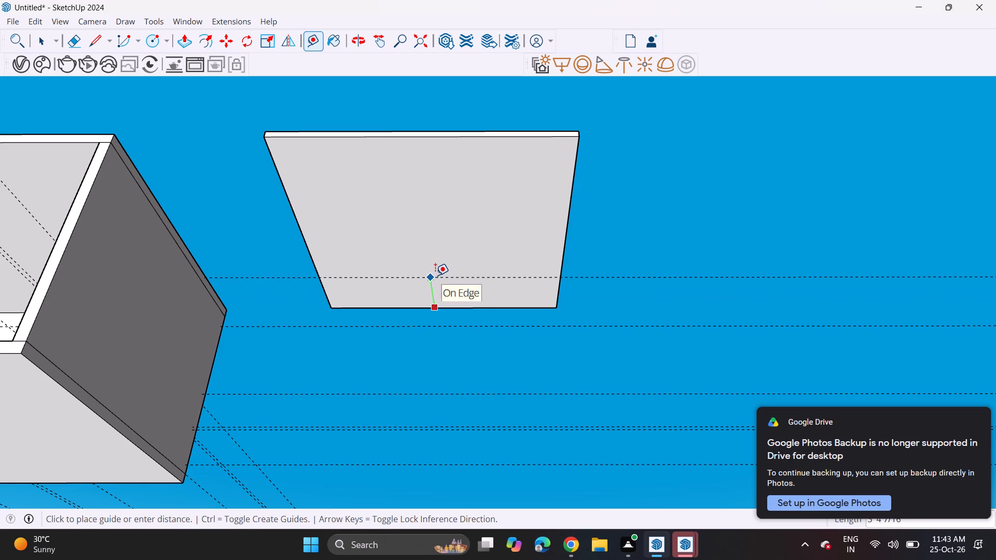
pyautogui.write("1'")
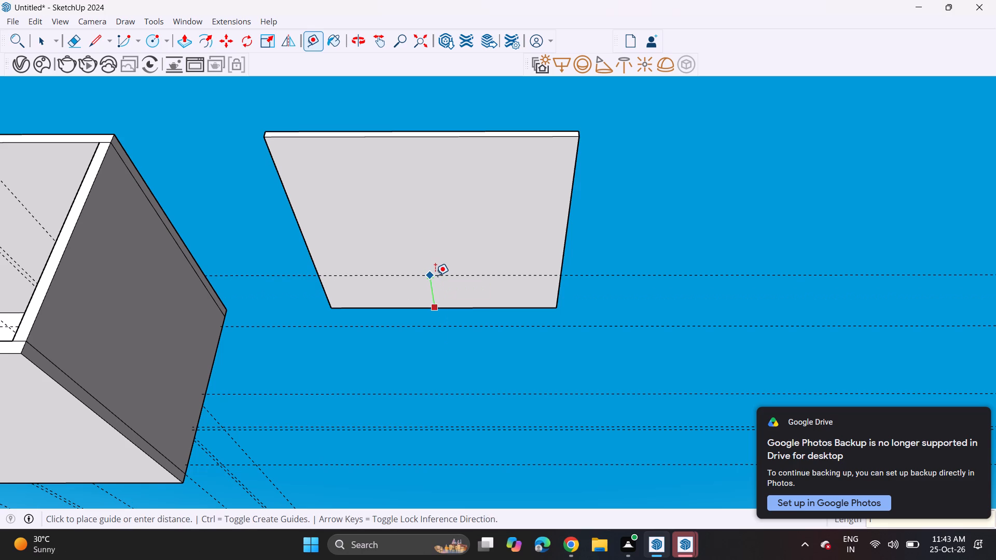
pyautogui.press('9')
pyautogui.press('BackSpace')
pyautogui.press('8')
pyautogui.press('Return')
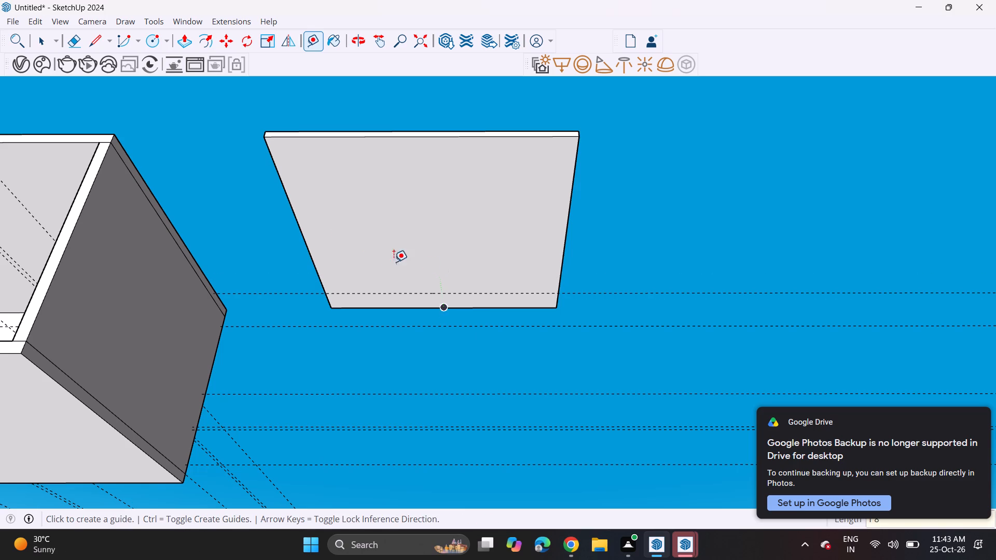
pyautogui.click(306, 234)
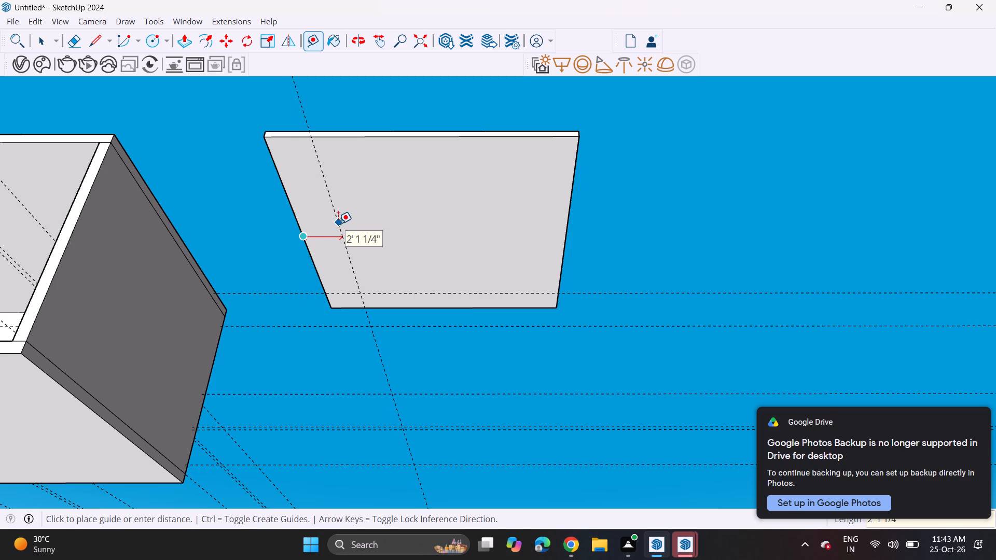
pyautogui.write("1'8")
pyautogui.press('Return')
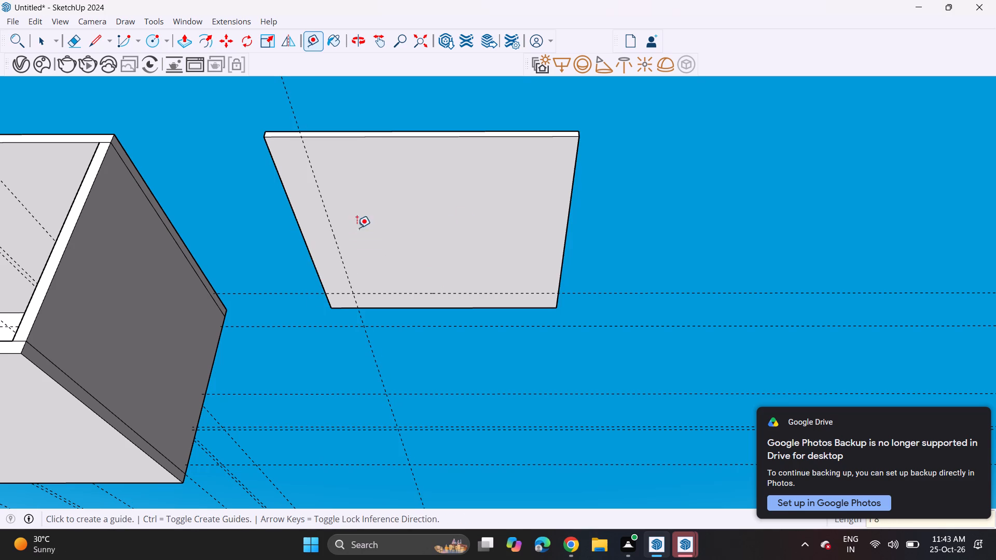
# Place guide lines 1'8" inward from the ceiling panel's right and near outer edges.
pyautogui.click(570, 231)
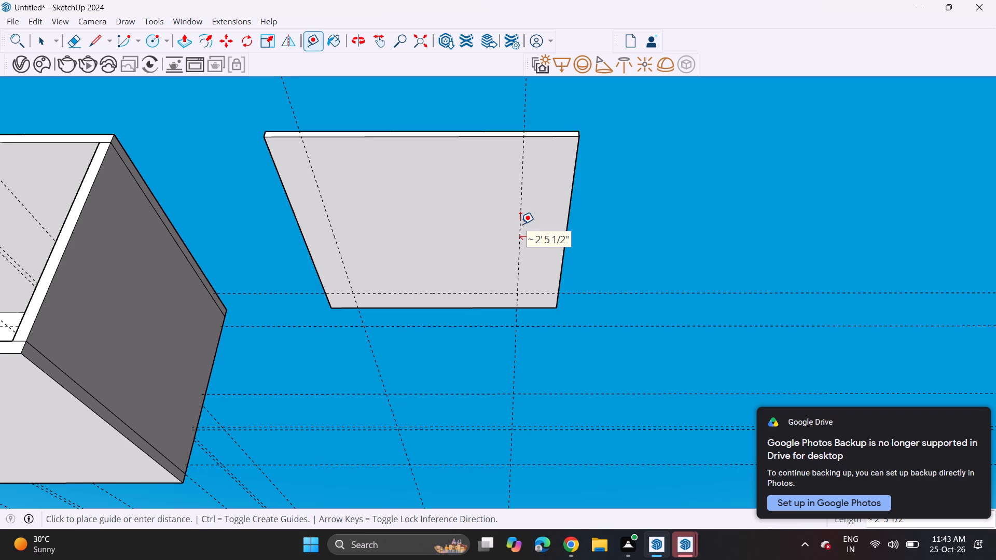
pyautogui.write("1'")
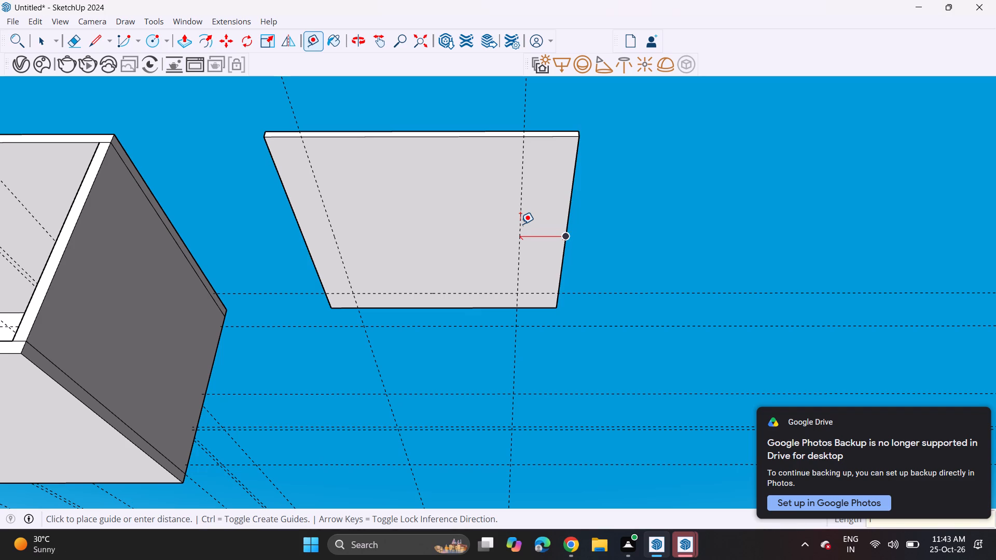
pyautogui.press('8')
pyautogui.press('Return')
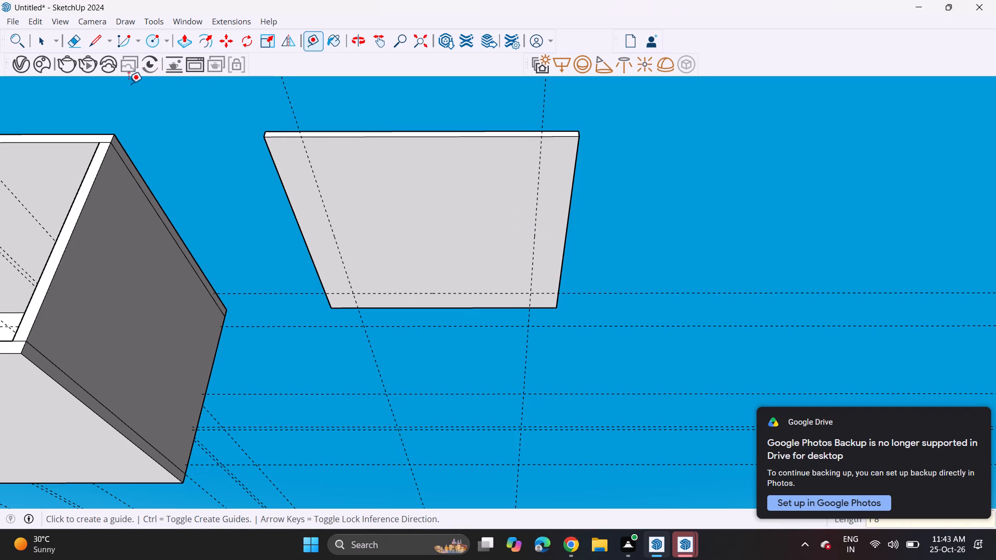
pyautogui.click(386, 137)
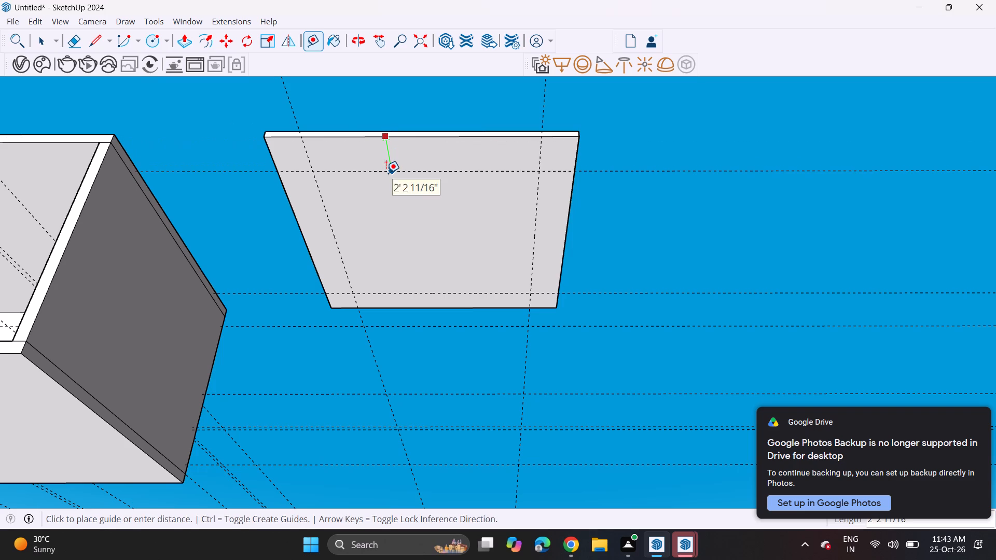
pyautogui.write("1'")
pyautogui.press('8')
pyautogui.press('Return')
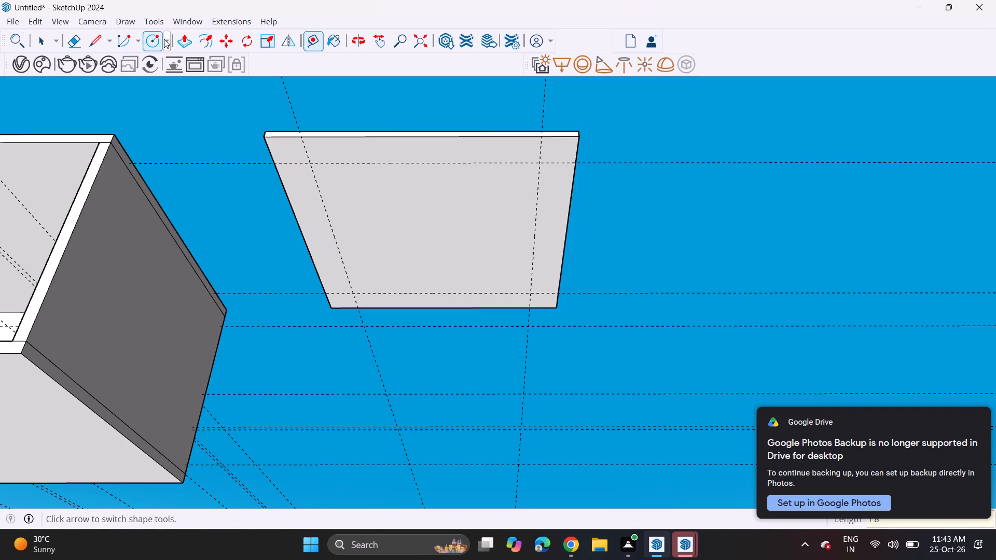
# Draw a rectangle of about 10'8" by 11'2" on the panel's underside between the crossings of the four 1'8" guides.
pyautogui.click(212, 44)
pyautogui.press('Escape')
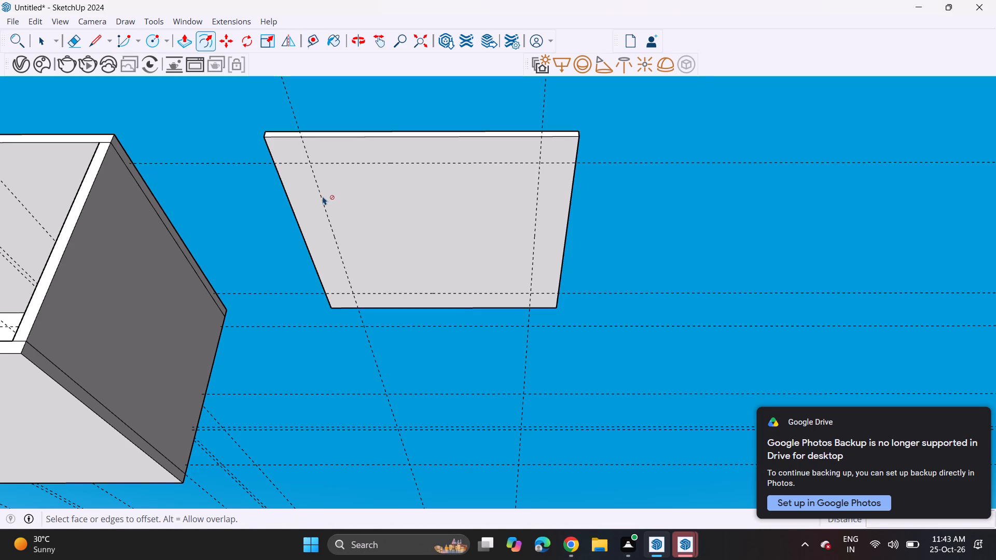
pyautogui.click(168, 48)
pyautogui.click(178, 66)
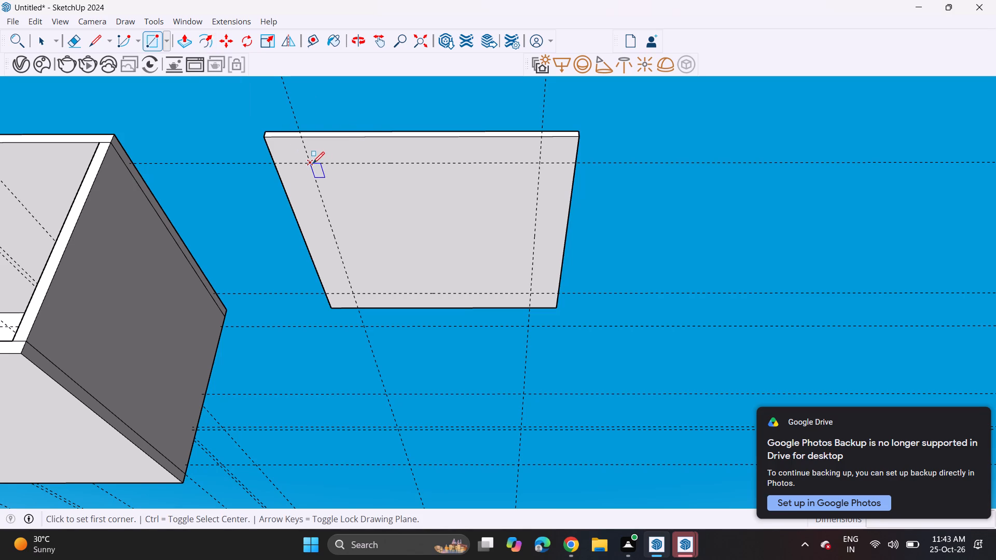
pyautogui.click(313, 163)
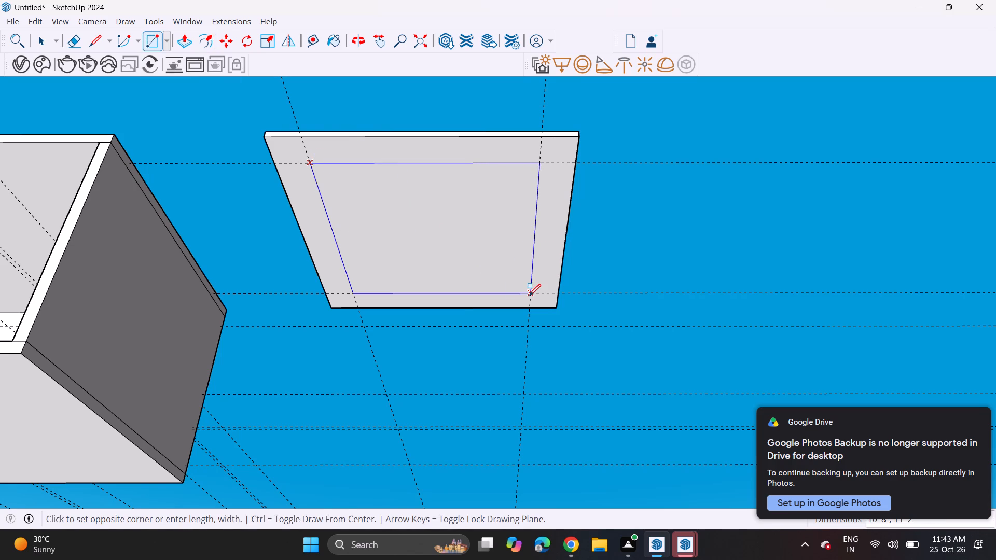
pyautogui.click(530, 296)
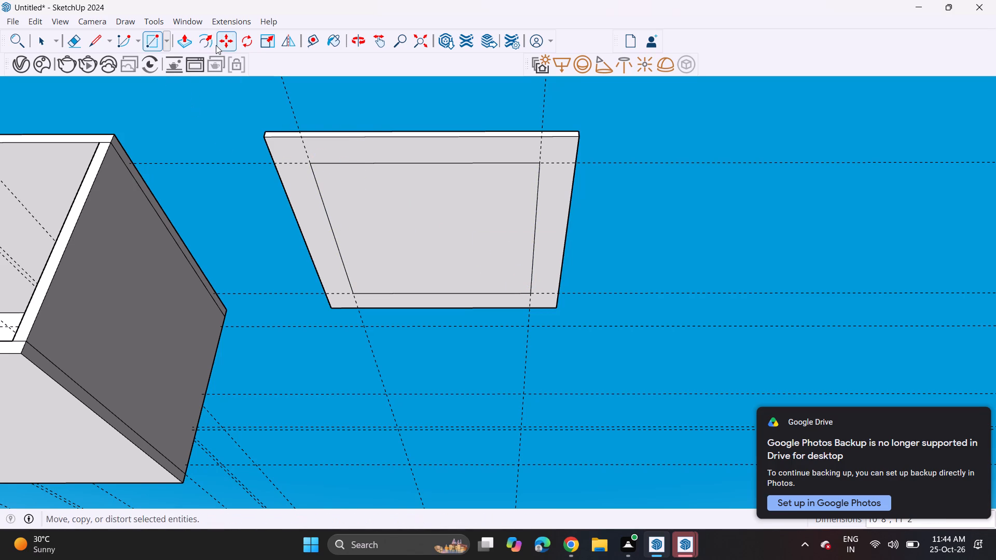
# Offset the rectangle inward by about 1'2 1/2", and offset the resulting outline inward by about 2" to form a narrow border.
pyautogui.click(210, 40)
pyautogui.click(329, 208)
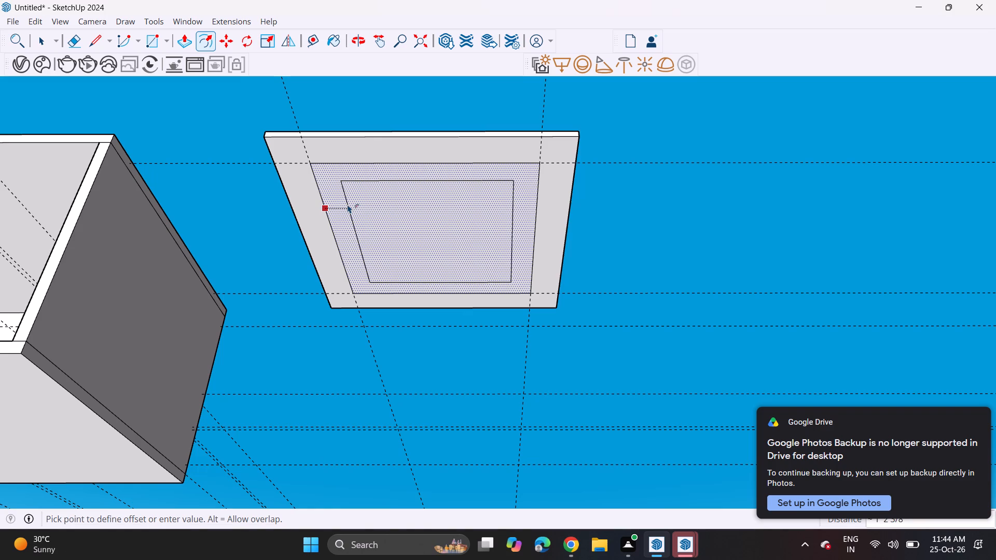
pyautogui.click(348, 205)
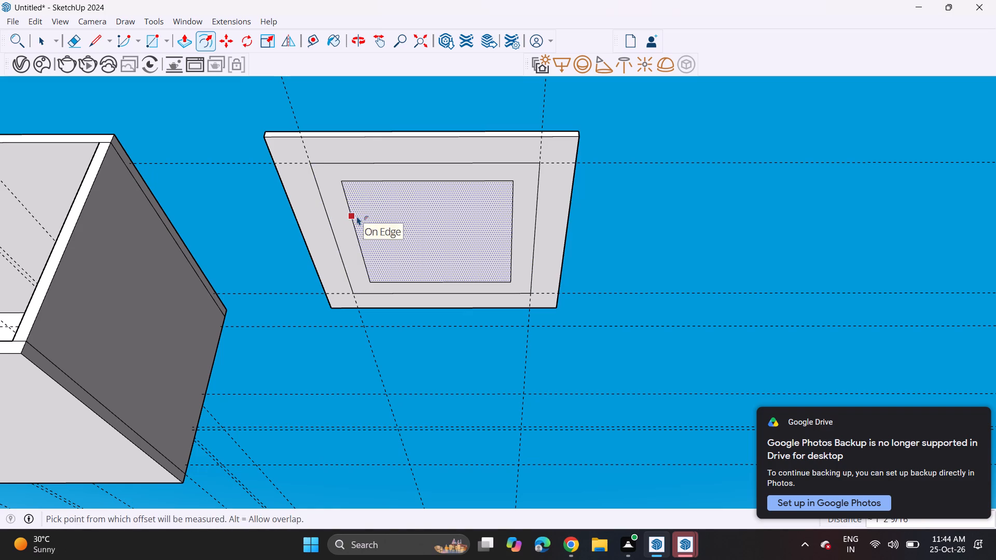
pyautogui.click(357, 216)
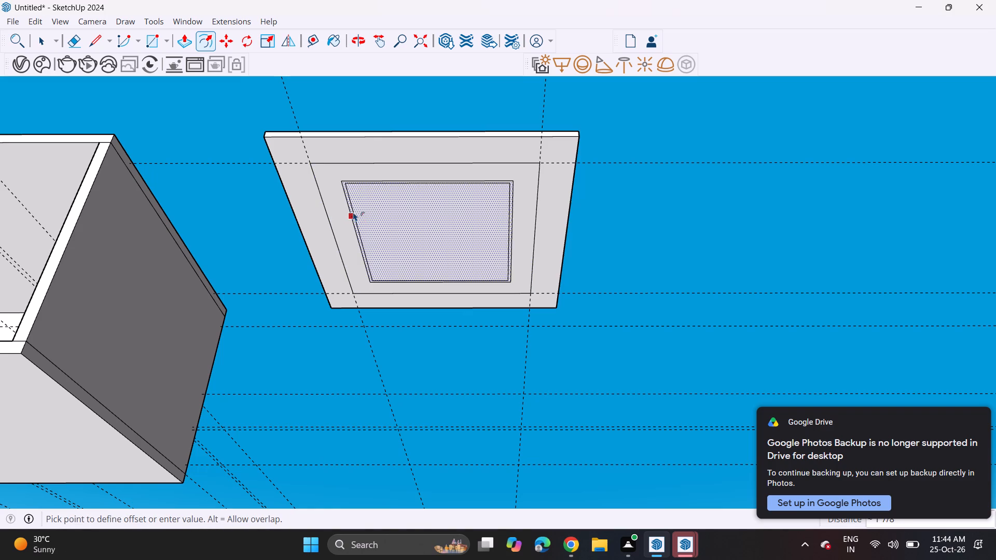
pyautogui.click(354, 211)
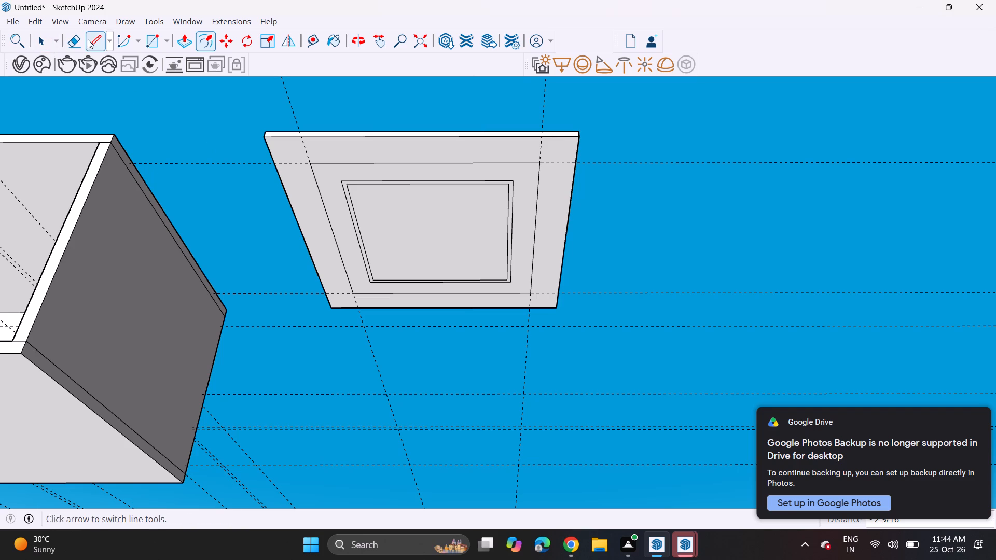
# Place guide lines 1' inward from the left and right edges of the innermost rectangle with the Tape Measure tool.
pyautogui.click(310, 42)
pyautogui.scroll(1, 355, 217)
pyautogui.scroll(-2, 357, 220)
pyautogui.scroll(2, 358, 221)
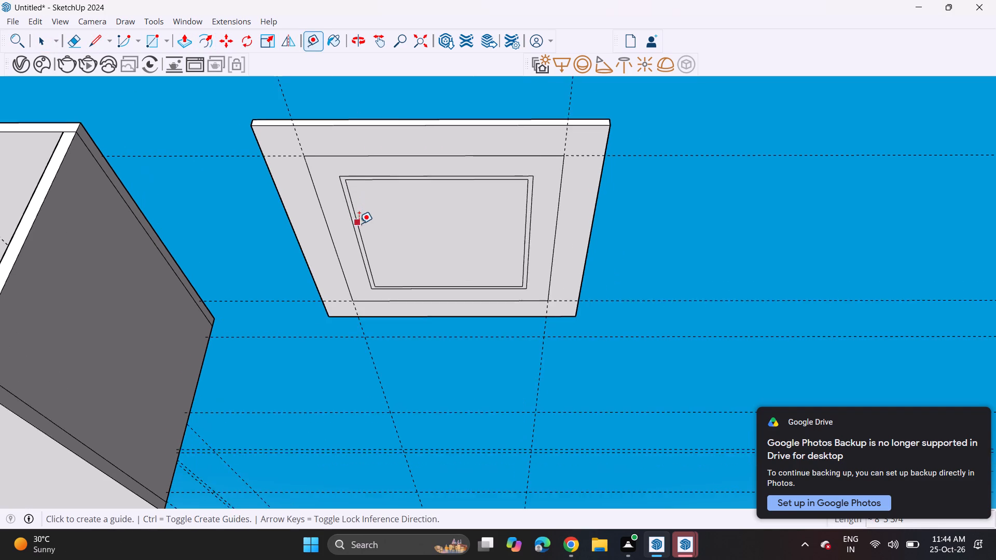
pyautogui.click(359, 227)
pyautogui.write("1'")
pyautogui.press('Return')
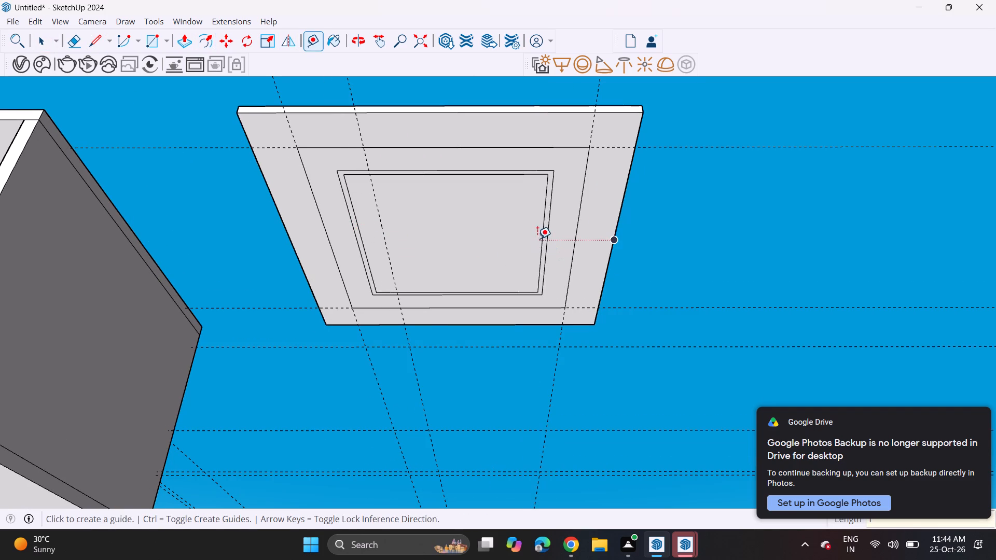
pyautogui.click(542, 234)
pyautogui.write("1'")
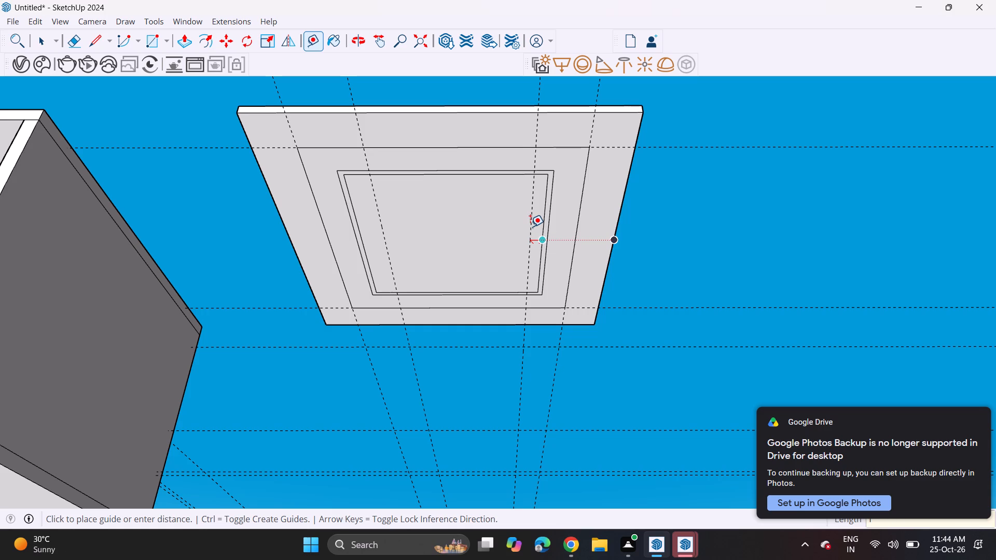
pyautogui.press('Return')
# Add parallel guides 2" outward from the innermost rectangle's right and left 1' guides.
pyautogui.scroll(5, 523, 226)
pyautogui.click(520, 226)
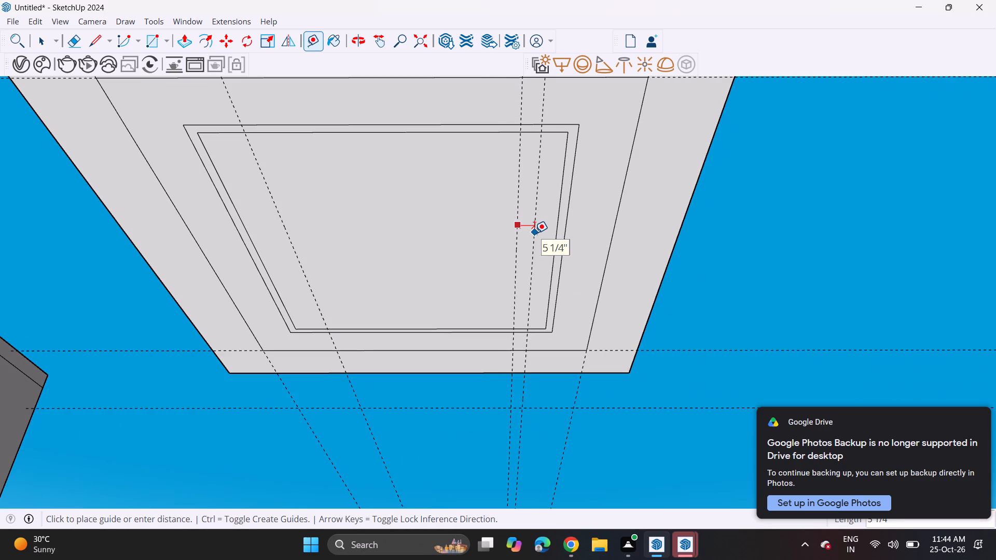
pyautogui.press('2')
pyautogui.press('Return')
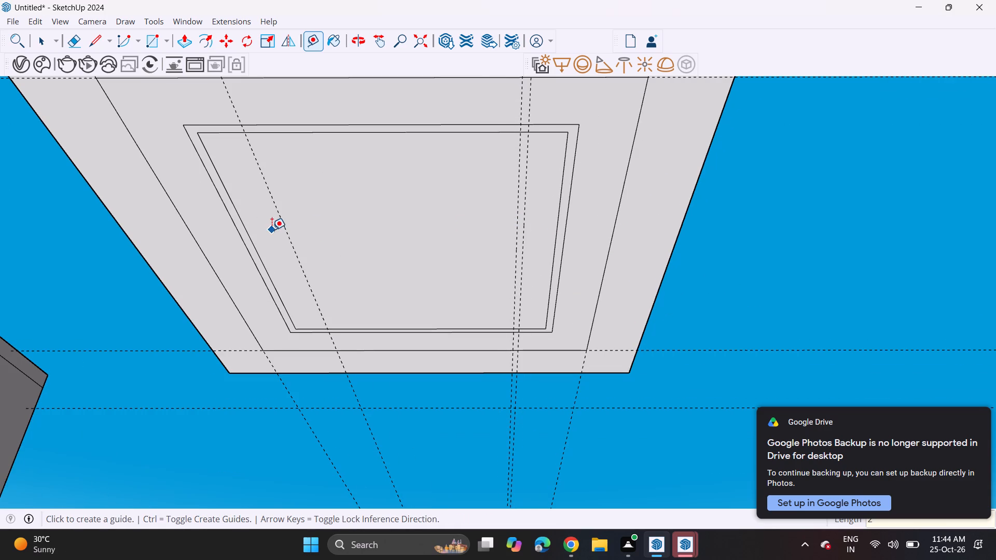
pyautogui.click(283, 227)
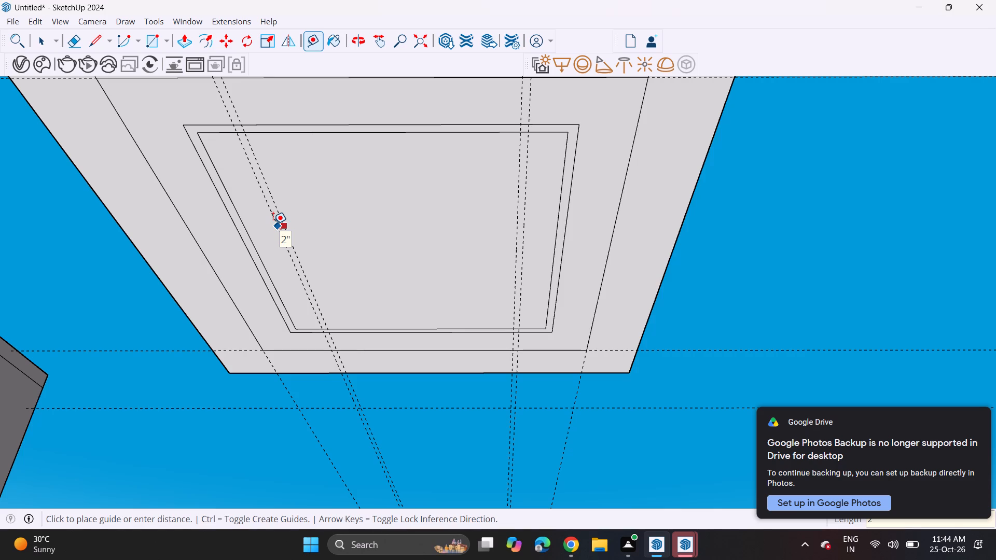
pyautogui.press('2')
pyautogui.press('Return')
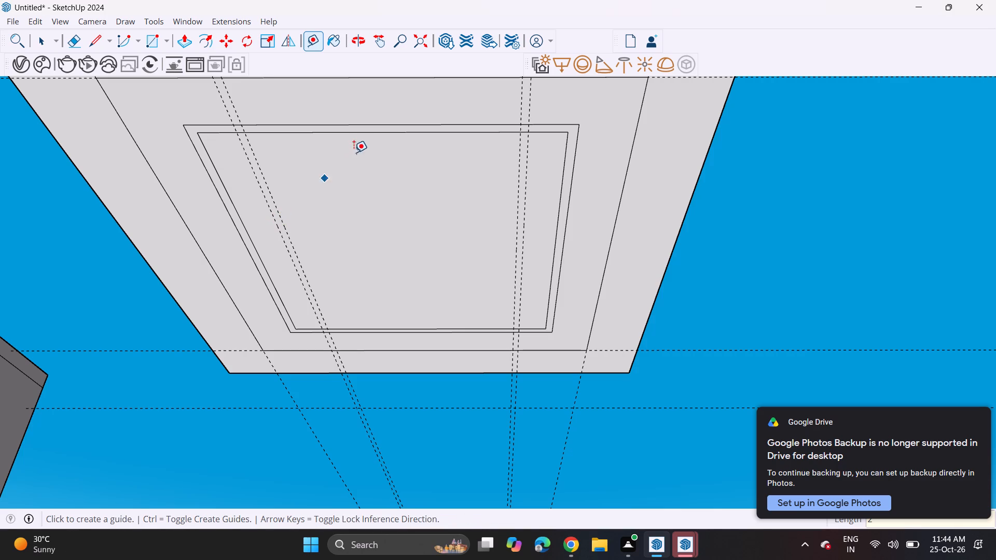
# Place a guide 1' inward from the innermost rectangle's near edge and a parallel guide 2" back toward that edge.
pyautogui.click(380, 131)
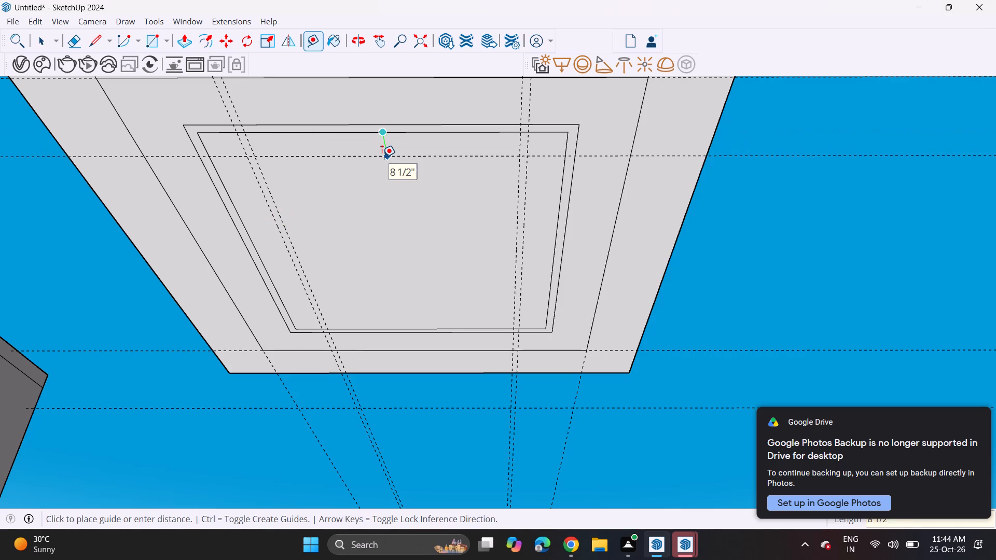
pyautogui.write("1'")
pyautogui.press('Return')
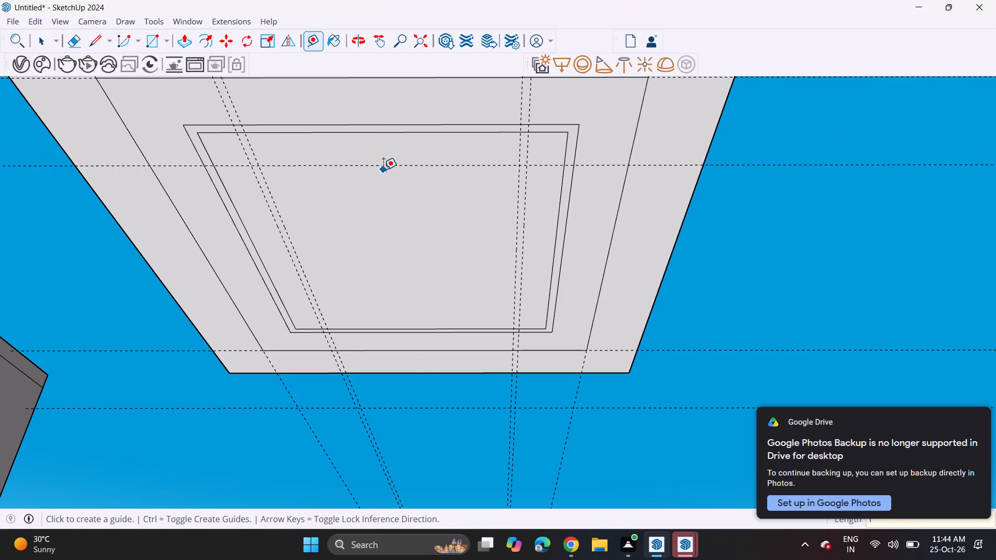
pyautogui.click(383, 166)
pyautogui.press('Escape')
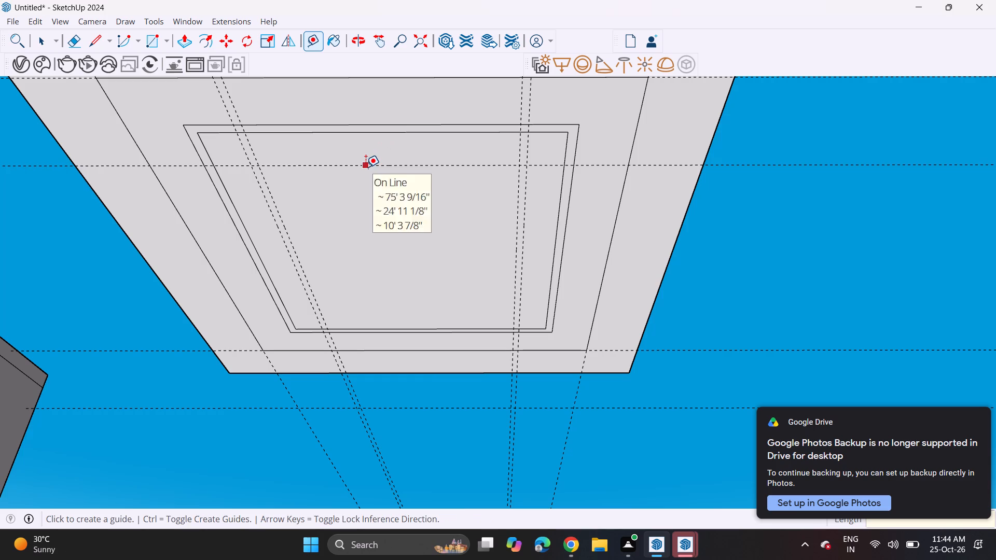
pyautogui.click(366, 167)
pyautogui.press('2')
pyautogui.press('Return')
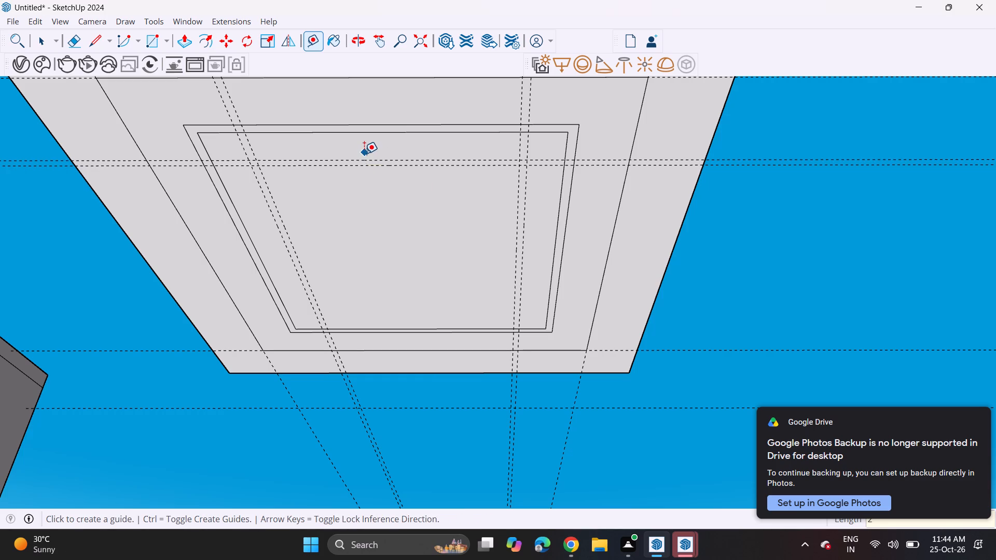
# Place a guide 1' inward from the innermost rectangle's far edge and a parallel guide 2" back toward that edge.
pyautogui.click(398, 329)
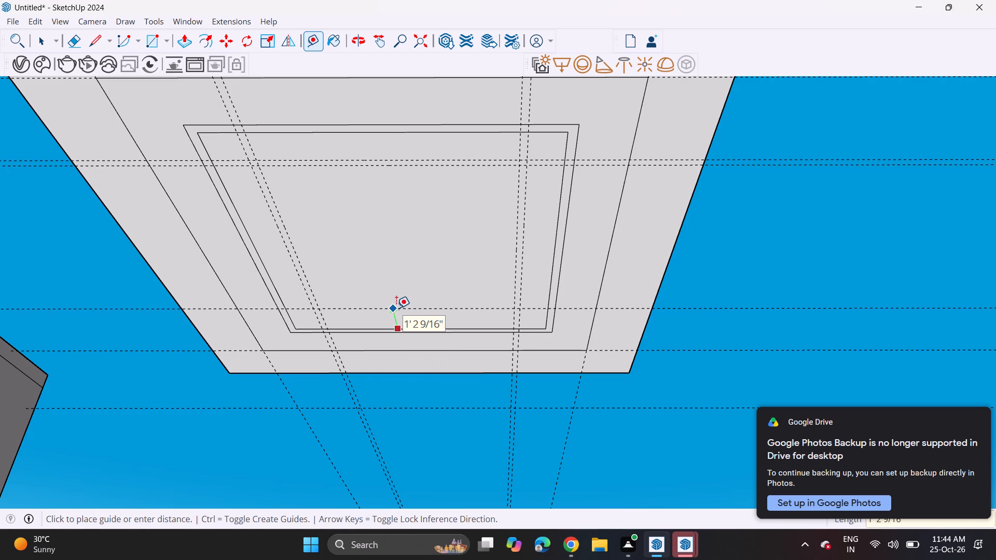
pyautogui.write("1'")
pyautogui.press('Return')
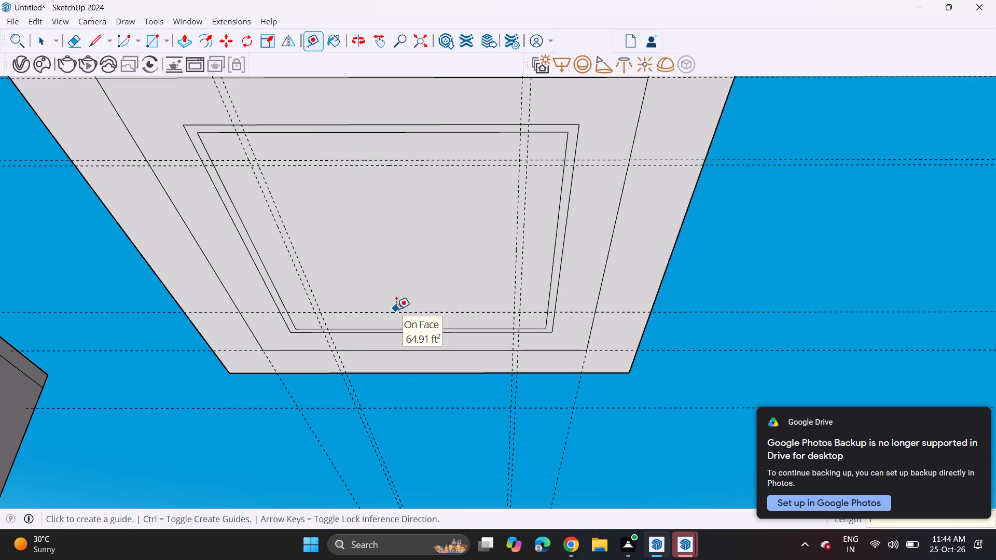
pyautogui.click(397, 313)
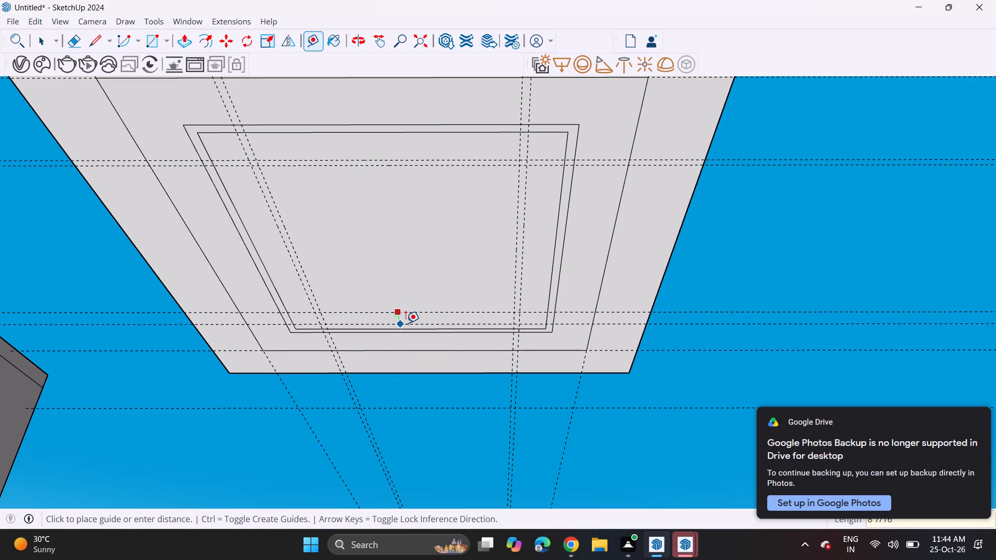
pyautogui.press('1')
pyautogui.press('BackSpace')
pyautogui.press('2')
pyautogui.press('Return')
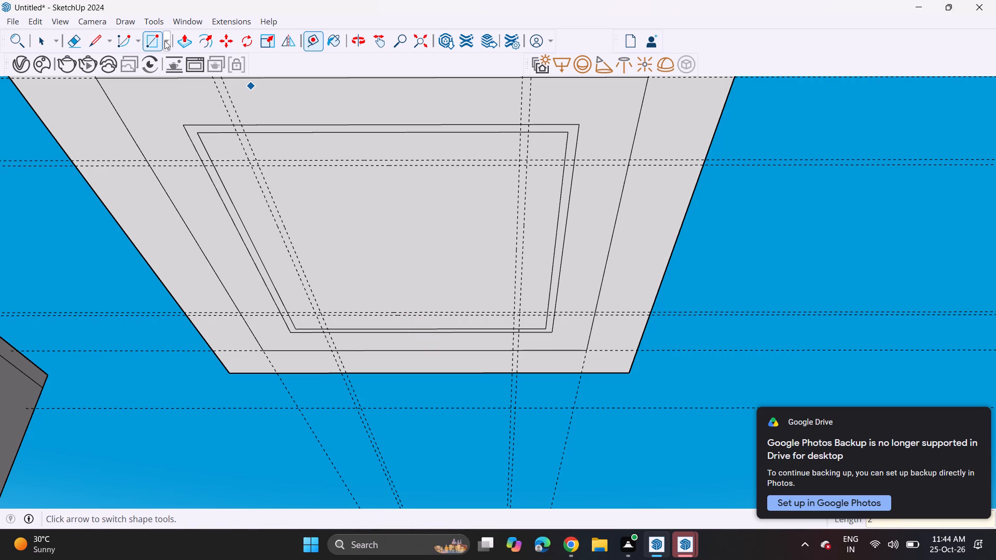
# Draw two rectangular strips 2" wide at the guide intersections, along the left and right sides of the innermost ceiling rectangle.
pyautogui.click(151, 43)
pyautogui.click(254, 167)
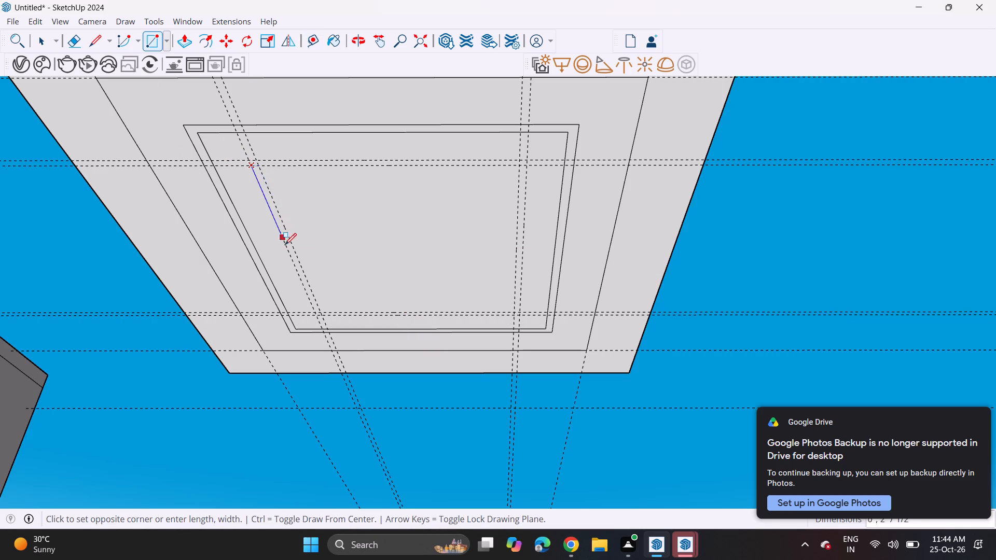
pyautogui.scroll(5, 312, 286)
pyautogui.click(327, 328)
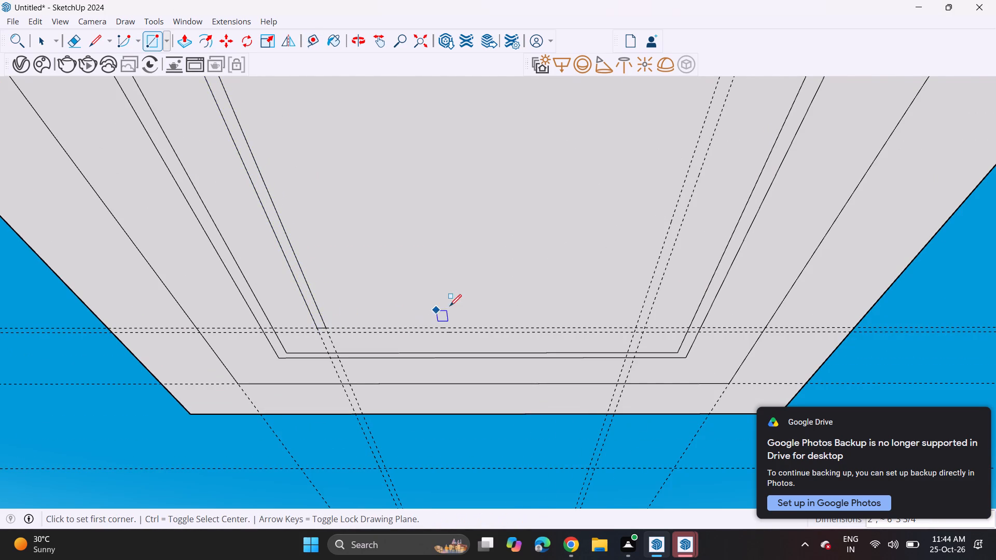
pyautogui.scroll(-4, 450, 306)
pyautogui.click(585, 320)
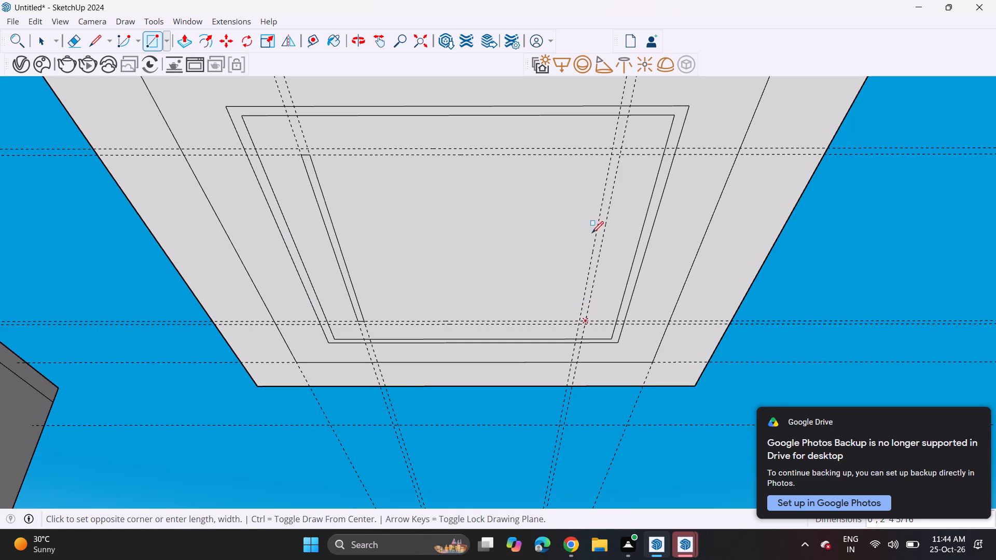
pyautogui.click(611, 155)
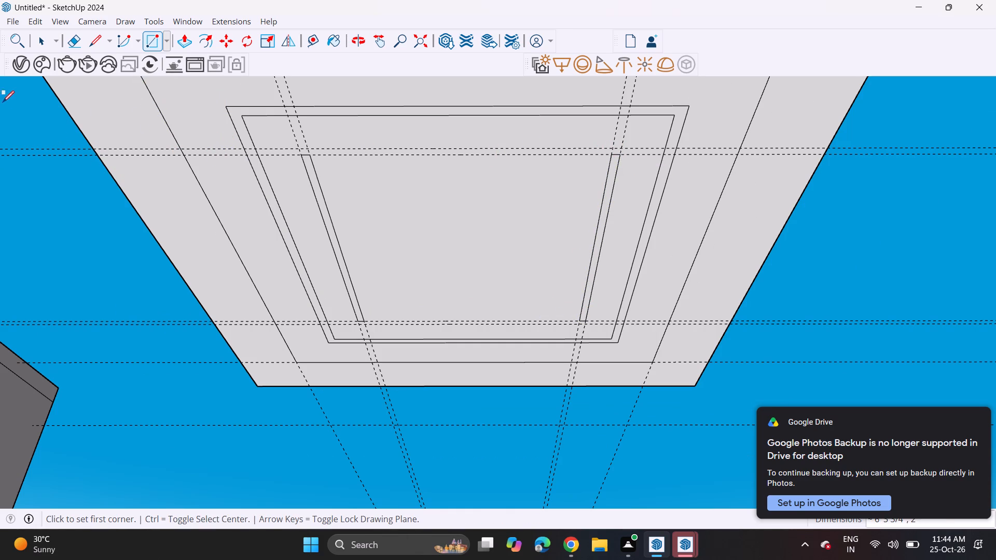
# Erase all the construction guides crossing and extending beyond the ceiling panel, keeping the strip outlines.
pyautogui.click(68, 42)
pyautogui.moveTo(60, 153); pyautogui.dragTo(72, 237)
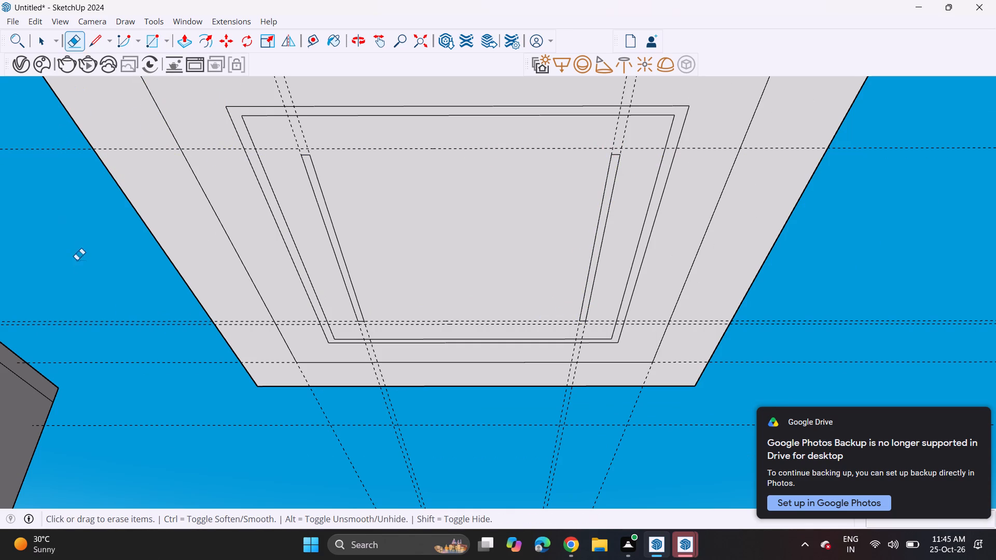
pyautogui.moveTo(103, 325); pyautogui.dragTo(112, 346)
pyautogui.moveTo(109, 309); pyautogui.dragTo(125, 343)
pyautogui.moveTo(73, 144); pyautogui.dragTo(76, 165)
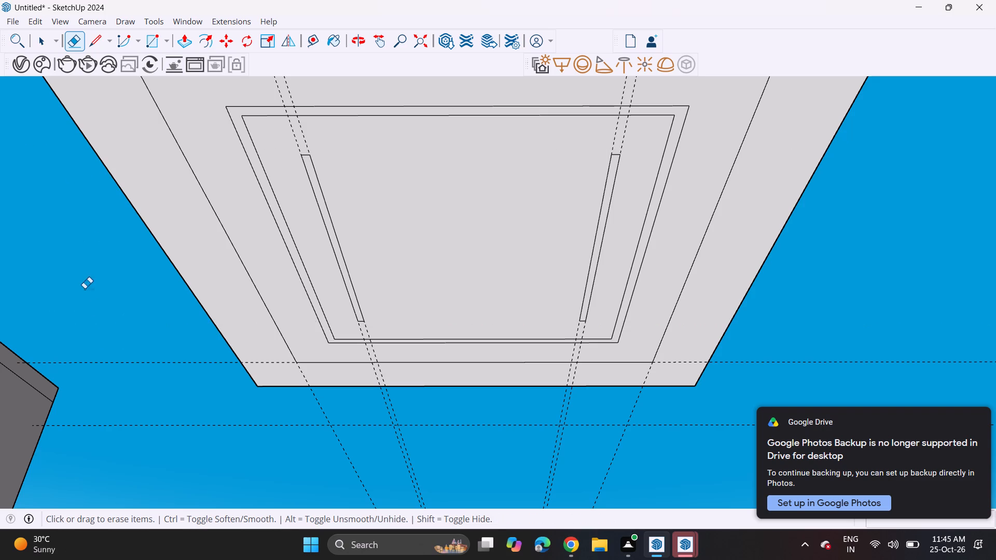
pyautogui.moveTo(93, 316); pyautogui.dragTo(115, 402)
pyautogui.moveTo(115, 373); pyautogui.dragTo(126, 440)
pyautogui.moveTo(238, 414); pyautogui.dragTo(355, 422)
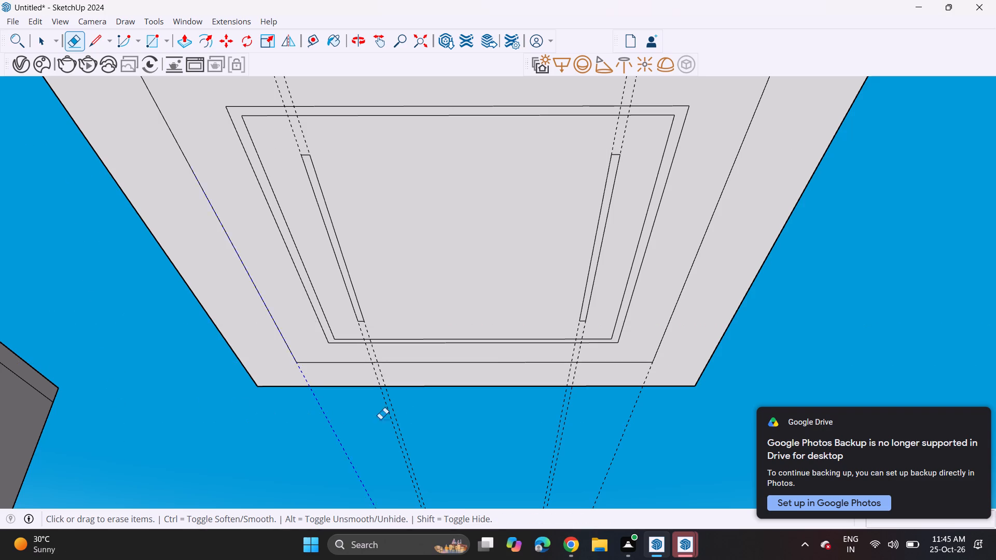
pyautogui.click(404, 420)
pyautogui.moveTo(364, 423); pyautogui.dragTo(474, 428)
pyautogui.moveTo(474, 428); pyautogui.dragTo(593, 450)
pyautogui.moveTo(585, 446); pyautogui.dragTo(632, 449)
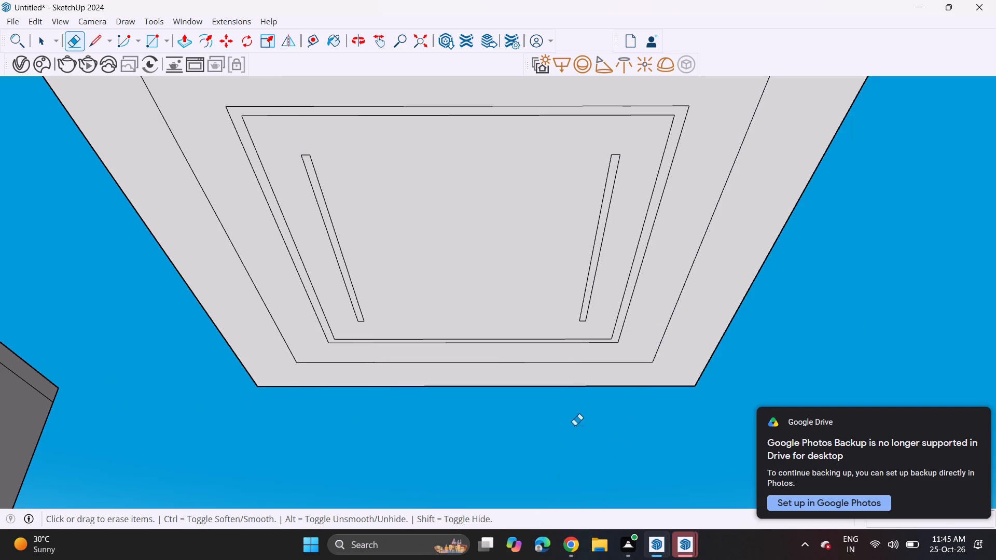
# Recess the narrow border band around the innermost ceiling rectangle by 2" with Push/Pull.
pyautogui.scroll(-11, 536, 402)
pyautogui.moveTo(721, 242); pyautogui.dragTo(707, 315)
pyautogui.scroll(3, 651, 312)
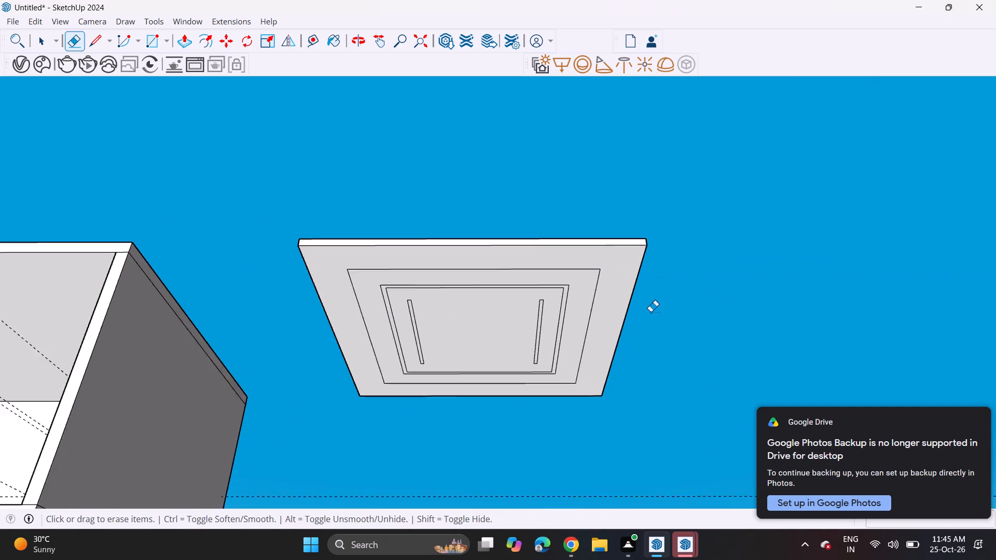
pyautogui.scroll(2, 651, 312)
pyautogui.scroll(3, 599, 303)
pyautogui.scroll(-1, 429, 320)
pyautogui.scroll(3, 339, 308)
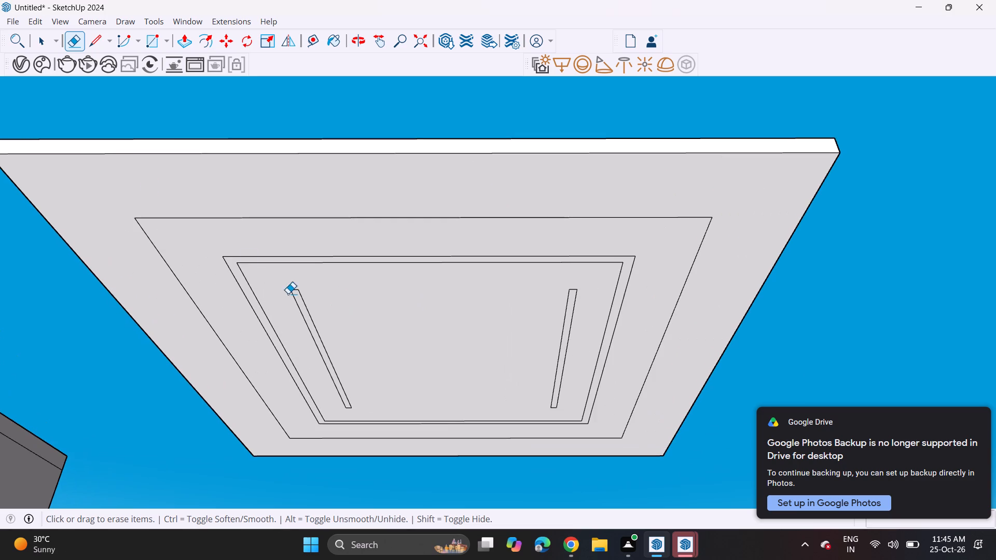
pyautogui.click(183, 42)
pyautogui.scroll(4, 286, 369)
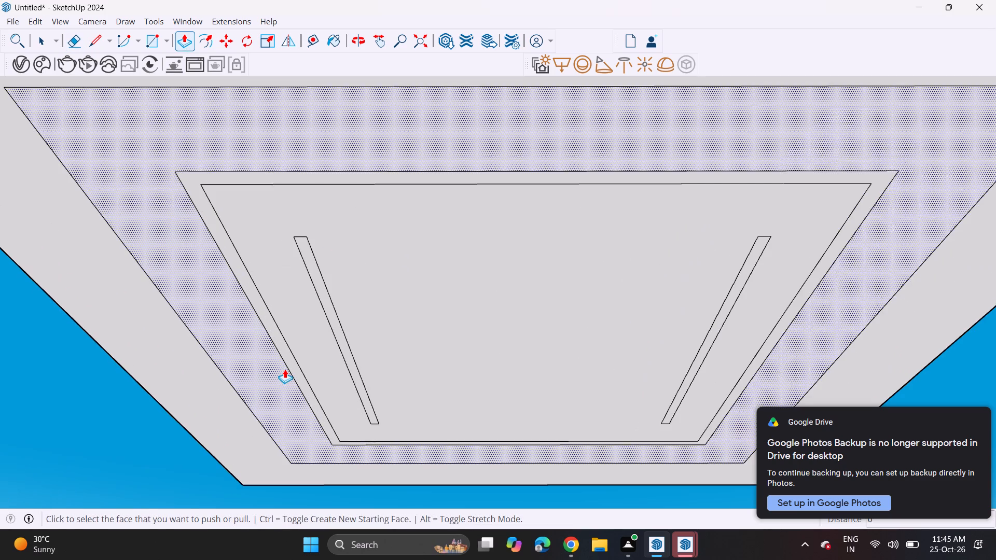
pyautogui.click(292, 372)
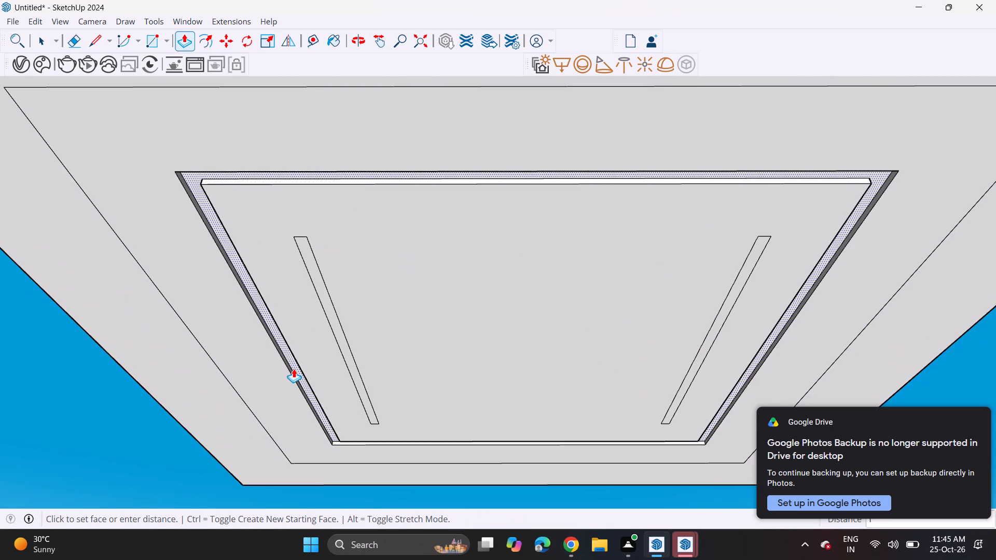
pyautogui.press('2')
pyautogui.press('Return')
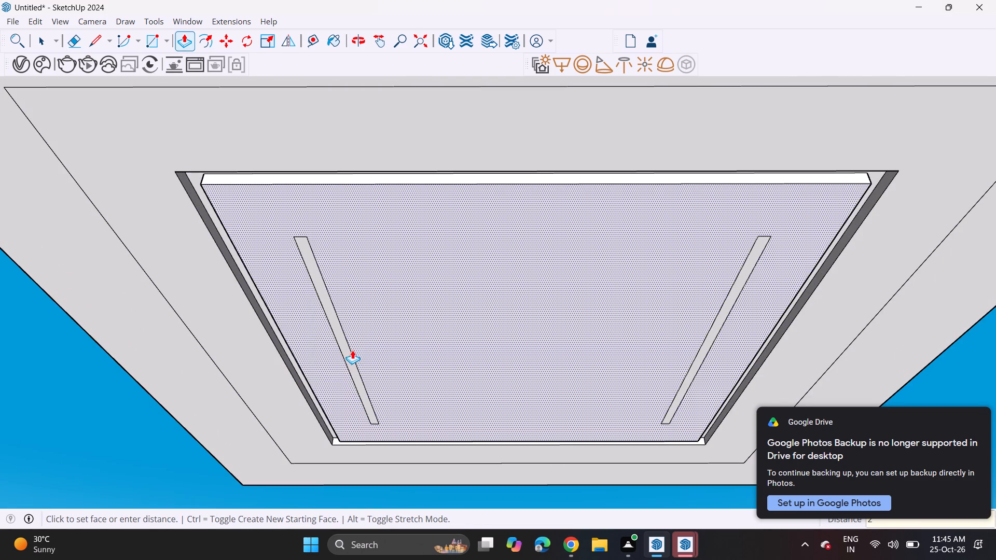
# Copy the left strip's short end edge to its opposite end and divide the spacing by 6 to make equal segments.
pyautogui.press('space')
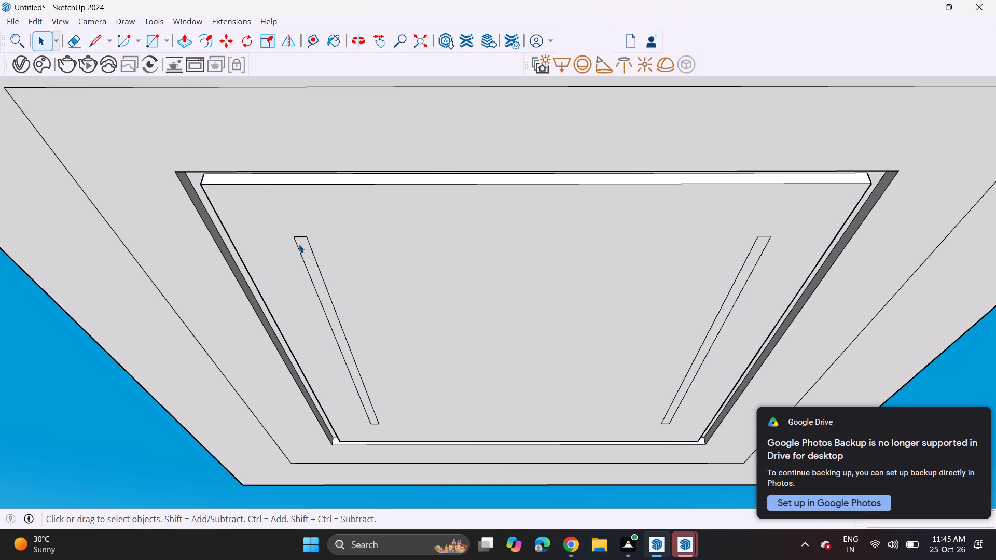
pyautogui.click(300, 239)
pyautogui.press('m')
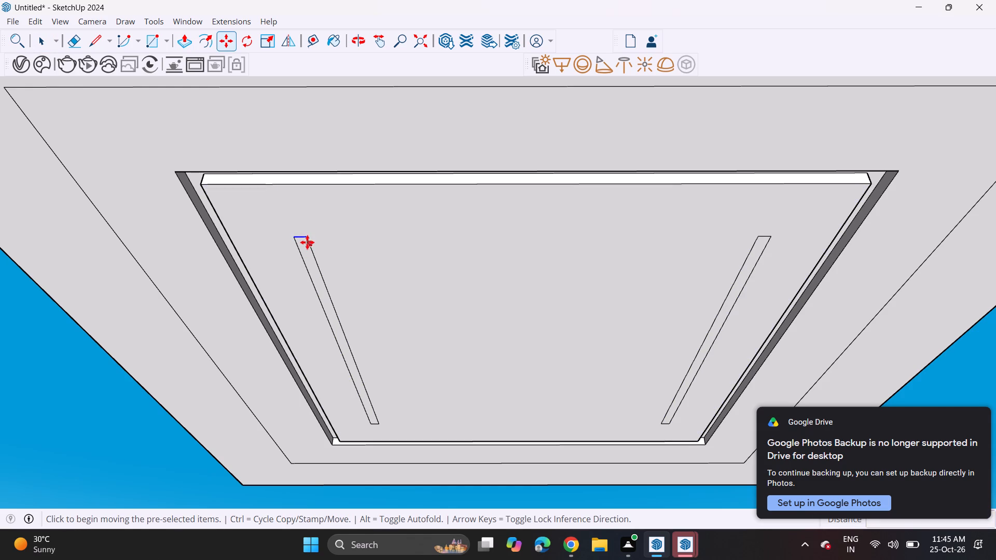
pyautogui.click(307, 241)
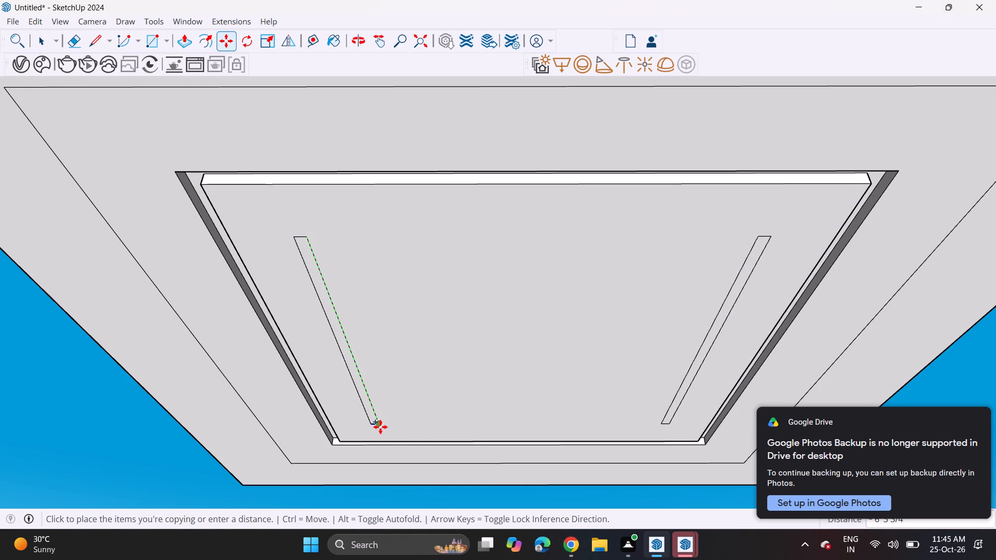
pyautogui.click(380, 427)
pyautogui.write('/6')
pyautogui.press('Return')
# Copy the right strip's short end edge to its opposite end and divide the spacing by 6 to make equal segments.
pyautogui.press('space')
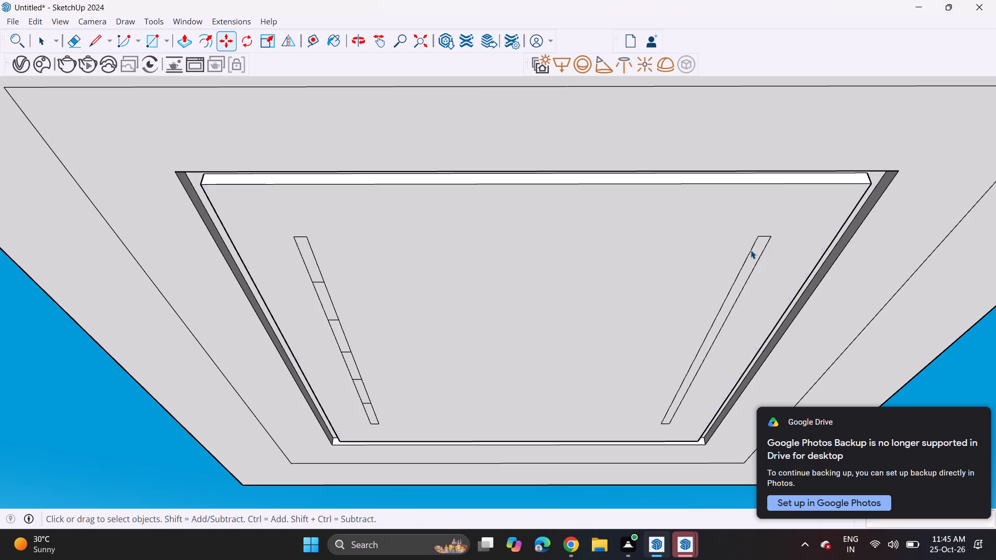
pyautogui.click(765, 234)
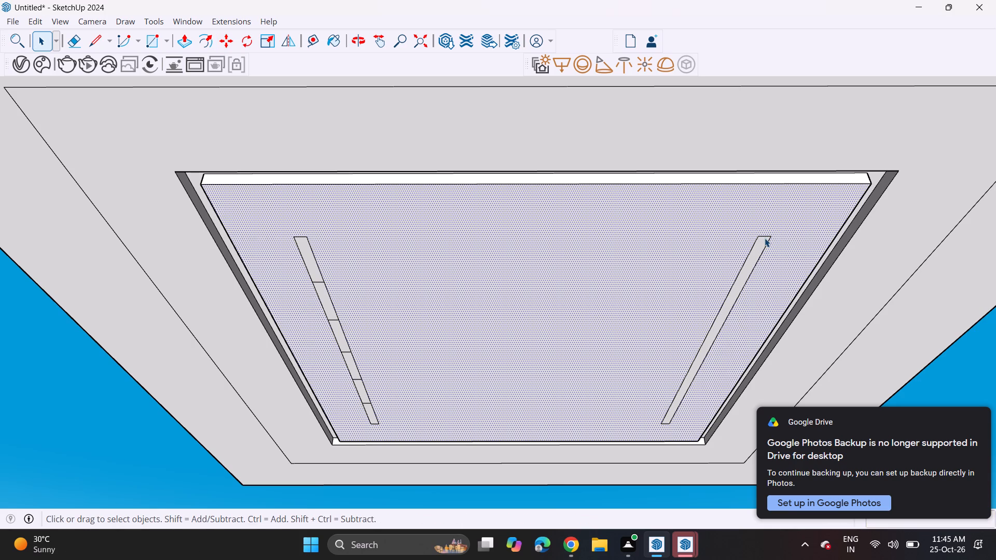
pyautogui.click(765, 239)
pyautogui.press('m')
pyautogui.click(770, 234)
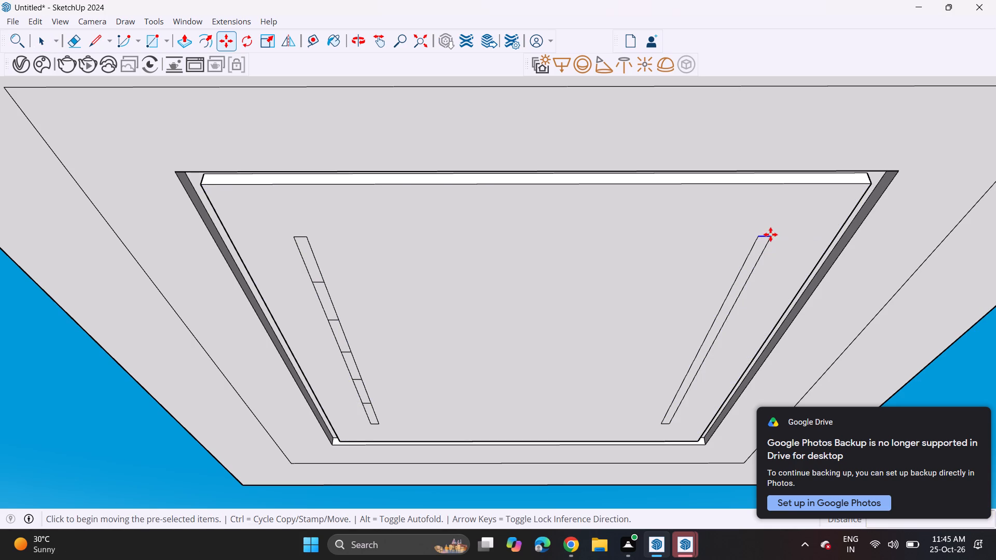
pyautogui.click(676, 419)
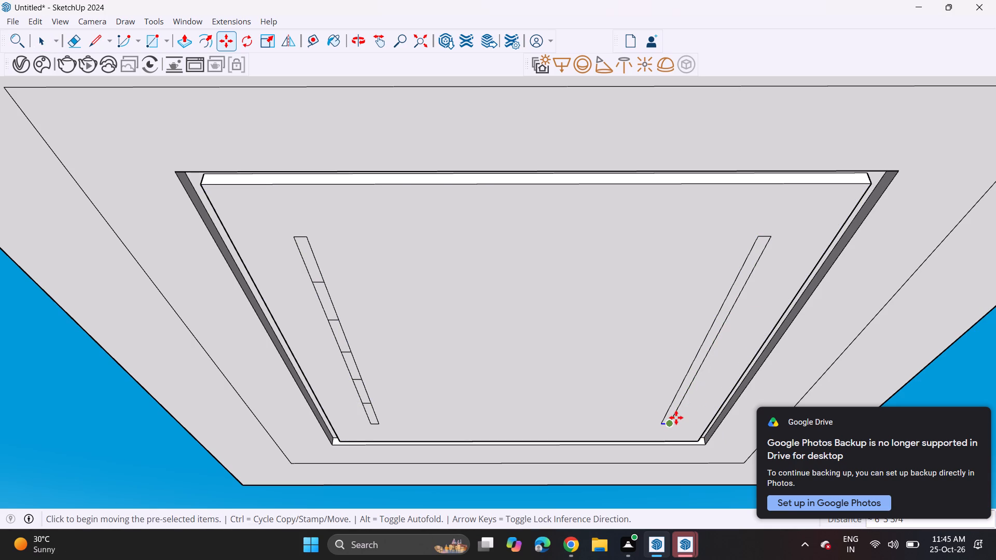
pyautogui.press('/')
pyautogui.press('6')
pyautogui.press('Return')
# Extrude three alternate segments of the left ceiling strip downward by the same small depth, about 5/8".
pyautogui.click(179, 43)
pyautogui.scroll(5, 367, 376)
pyautogui.scroll(-1, 367, 388)
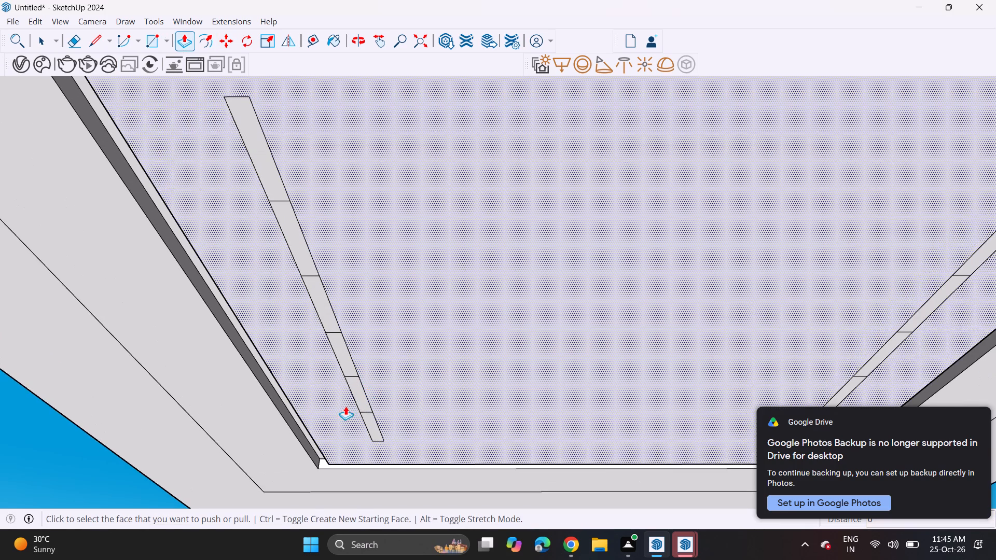
pyautogui.click(354, 393)
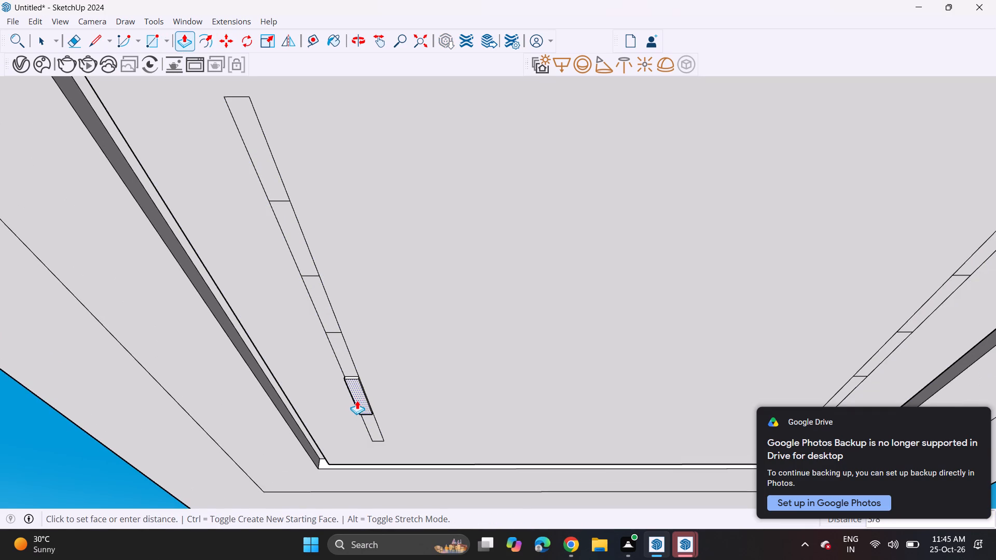
pyautogui.click(357, 397)
pyautogui.doubleClick(328, 318)
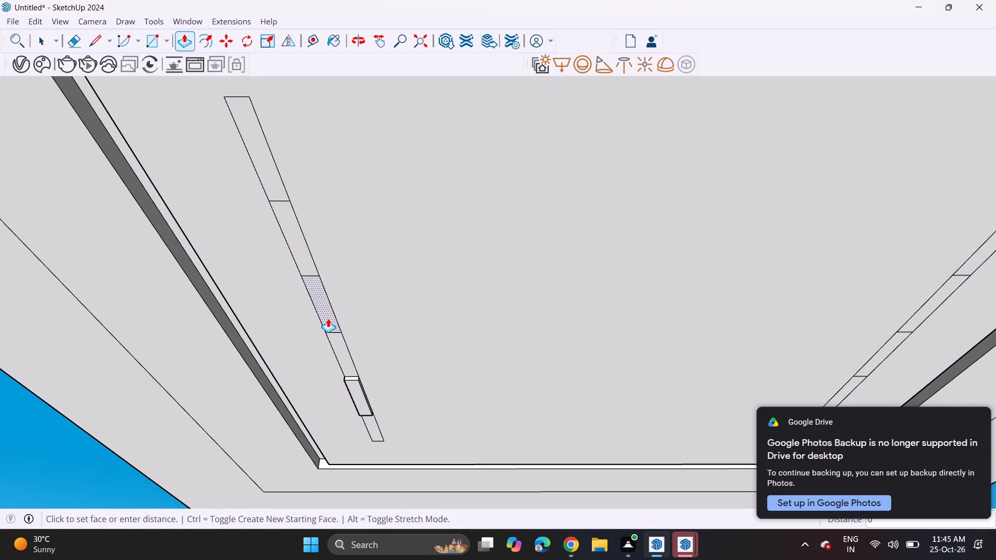
pyautogui.doubleClick(269, 188)
# Extrude the three matching alternate segments of the right ceiling strip by the same depth as the left ones.
pyautogui.scroll(-3, 269, 188)
pyautogui.scroll(1, 271, 207)
pyautogui.scroll(-1, 271, 208)
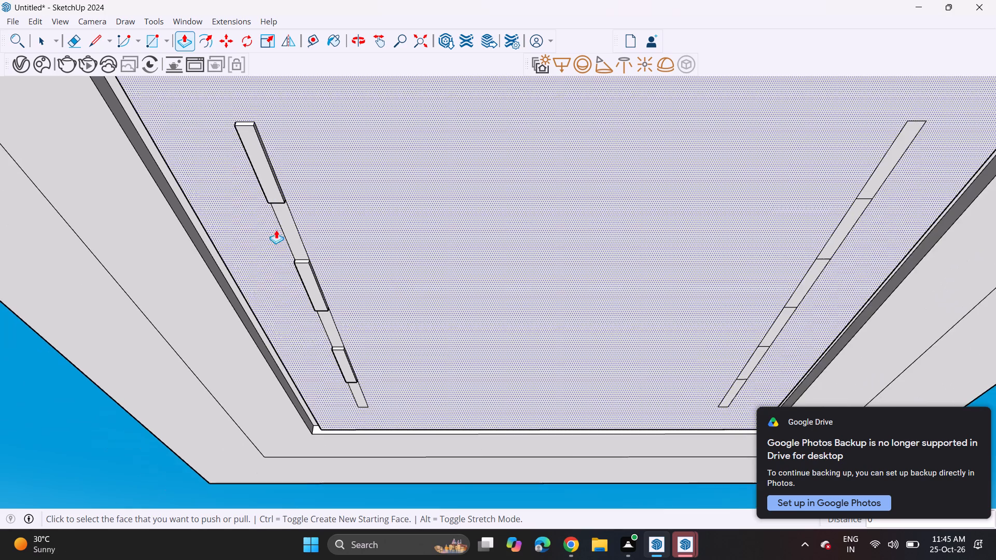
pyautogui.keyDown('shift'); pyautogui.moveTo(397, 285); pyautogui.dragTo(218, 280, button='middle'); pyautogui.keyUp('shift')
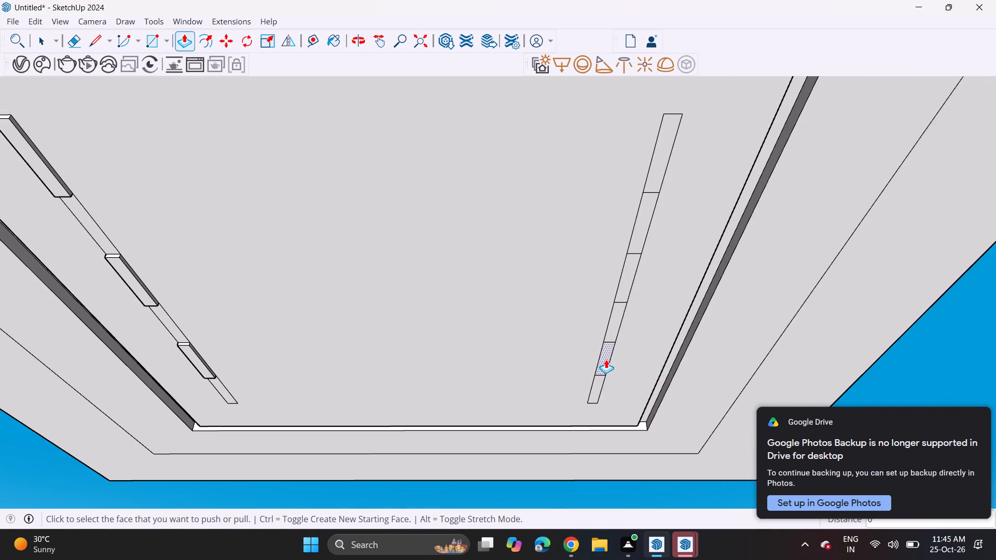
pyautogui.doubleClick(605, 361)
pyautogui.doubleClick(625, 278)
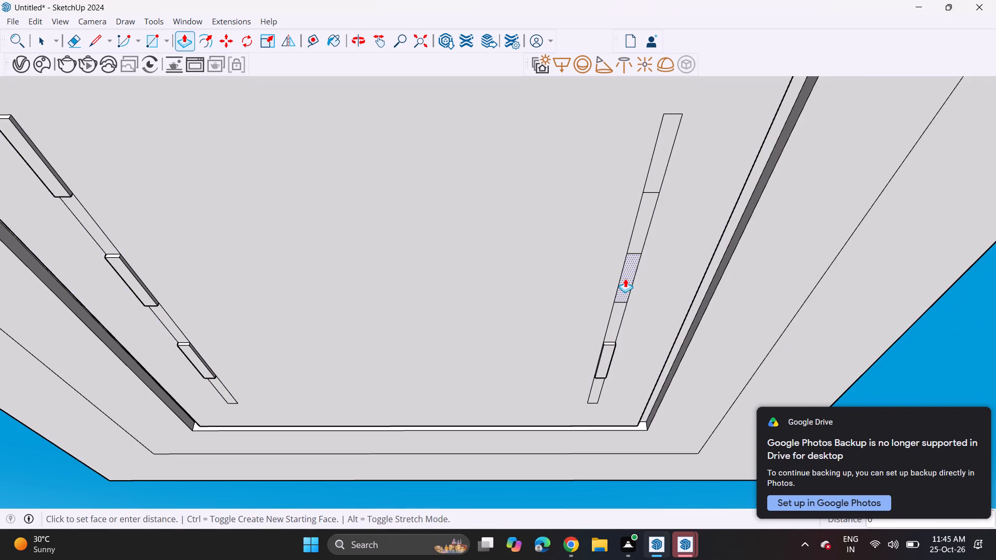
pyautogui.doubleClick(654, 169)
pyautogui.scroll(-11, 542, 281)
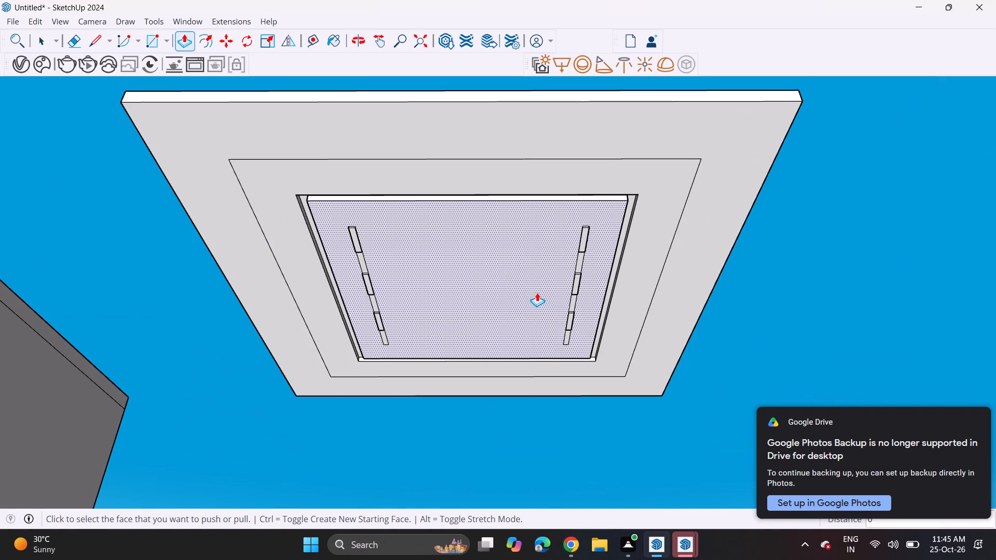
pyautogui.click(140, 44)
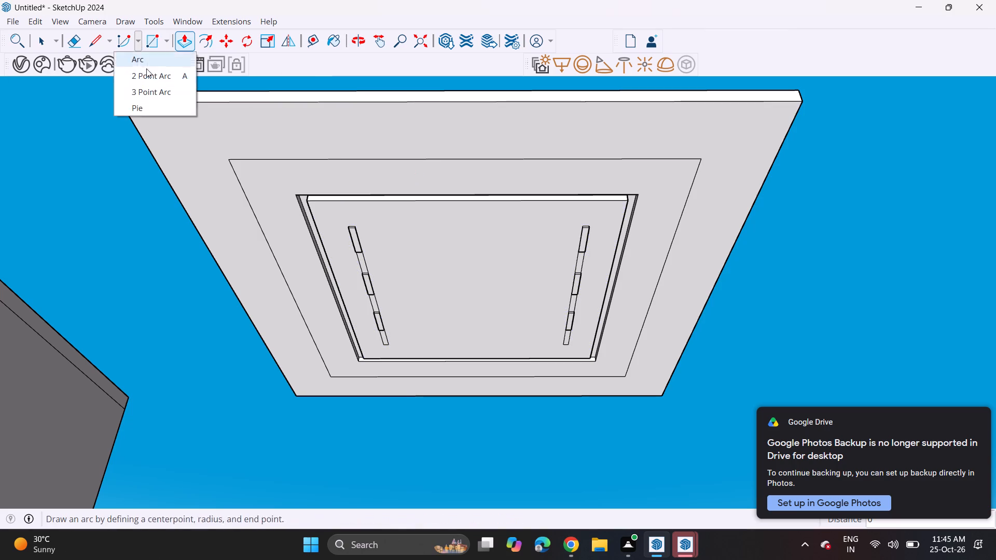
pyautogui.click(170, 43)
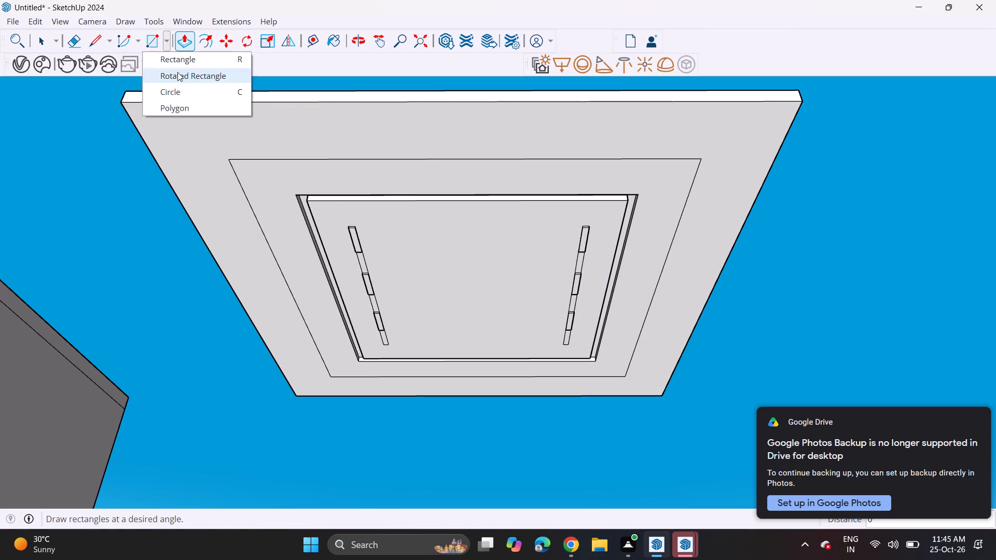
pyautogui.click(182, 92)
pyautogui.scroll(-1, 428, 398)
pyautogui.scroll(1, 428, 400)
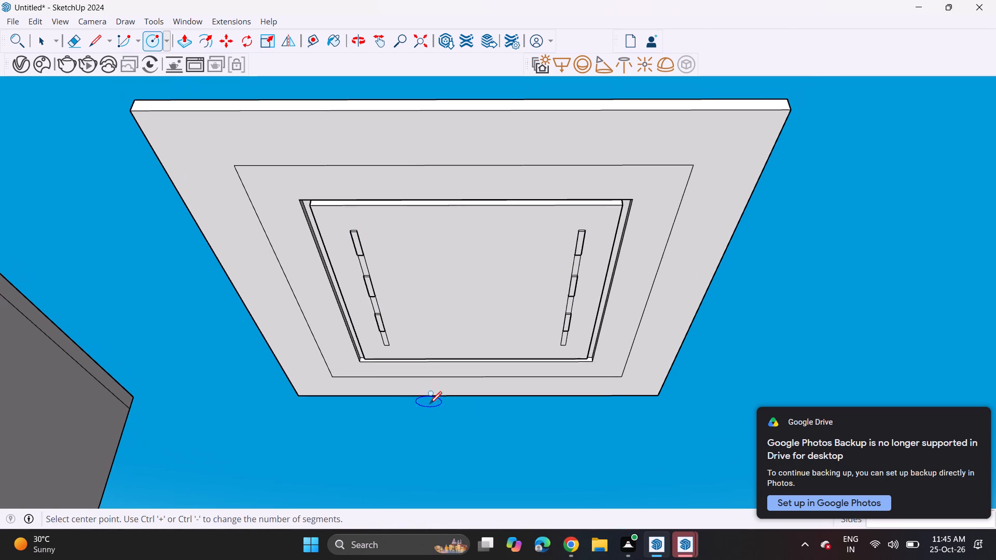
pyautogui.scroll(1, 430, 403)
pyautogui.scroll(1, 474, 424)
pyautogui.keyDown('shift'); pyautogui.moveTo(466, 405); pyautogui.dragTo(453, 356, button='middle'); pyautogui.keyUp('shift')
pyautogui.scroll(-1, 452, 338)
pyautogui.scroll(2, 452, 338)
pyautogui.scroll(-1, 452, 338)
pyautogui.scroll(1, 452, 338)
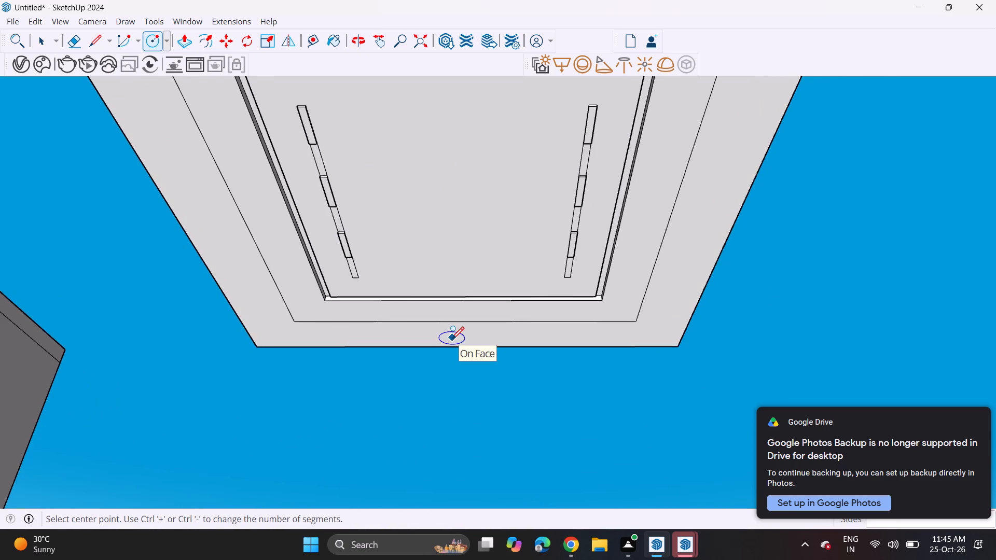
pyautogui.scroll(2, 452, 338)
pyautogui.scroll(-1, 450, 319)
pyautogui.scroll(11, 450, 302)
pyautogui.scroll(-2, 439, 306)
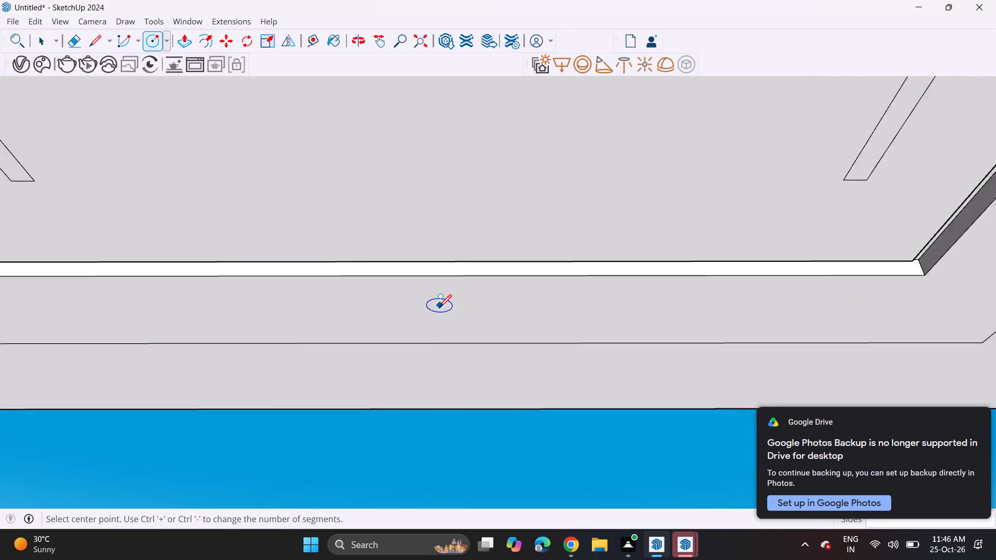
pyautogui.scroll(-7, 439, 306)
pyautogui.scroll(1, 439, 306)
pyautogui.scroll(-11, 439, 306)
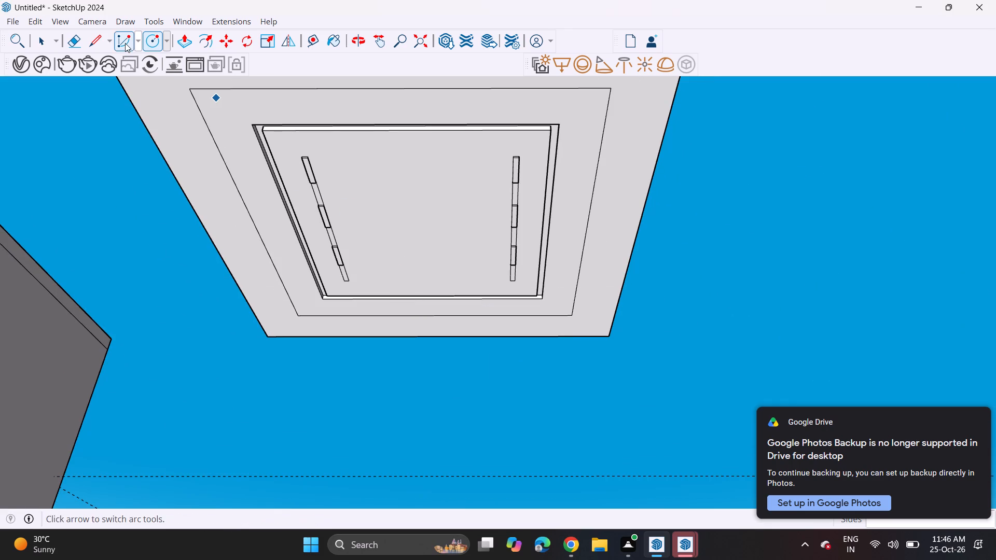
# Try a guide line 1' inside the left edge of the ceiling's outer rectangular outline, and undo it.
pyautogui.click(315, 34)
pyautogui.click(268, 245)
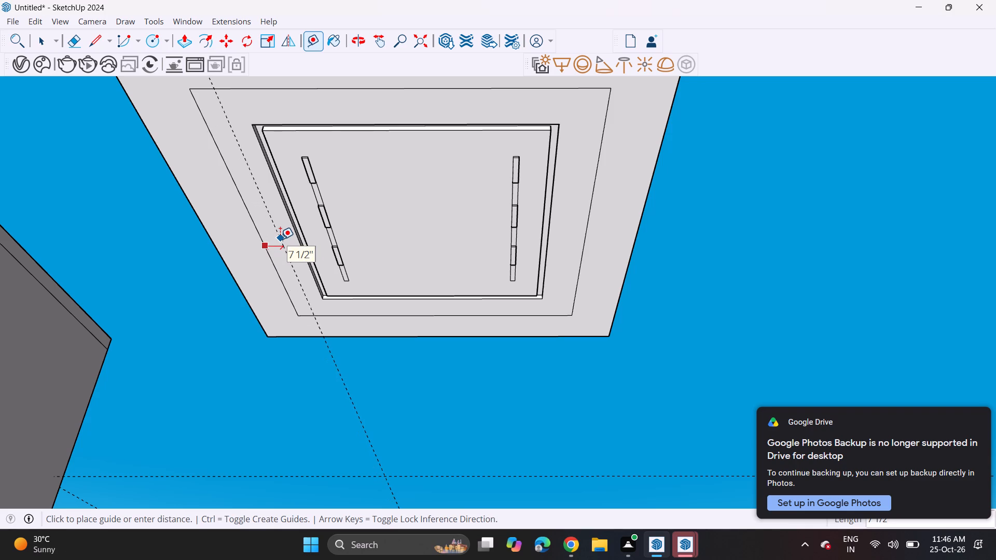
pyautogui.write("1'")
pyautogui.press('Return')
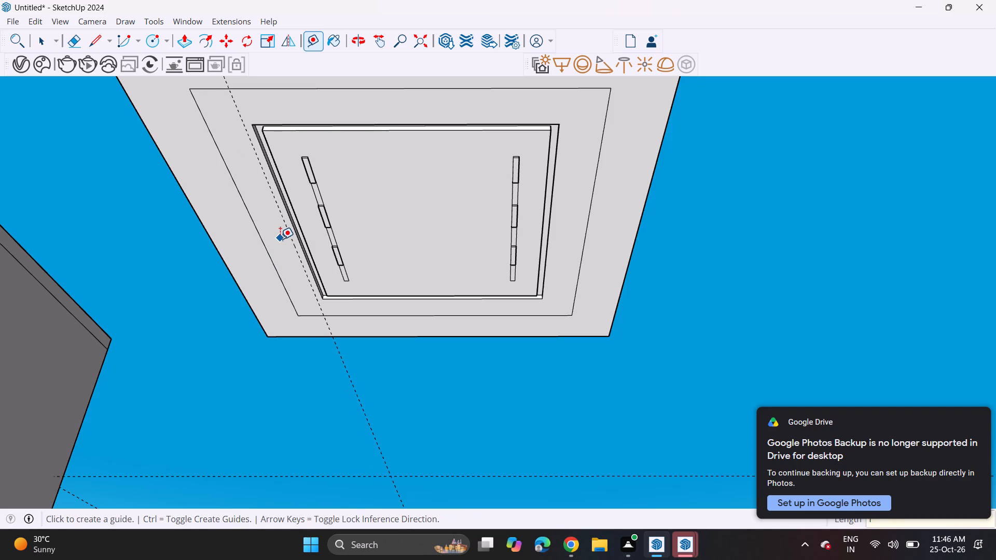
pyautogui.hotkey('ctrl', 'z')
# Place guide lines 6" inside all four edges of the ceiling's outer rectangular outline.
pyautogui.click(260, 243)
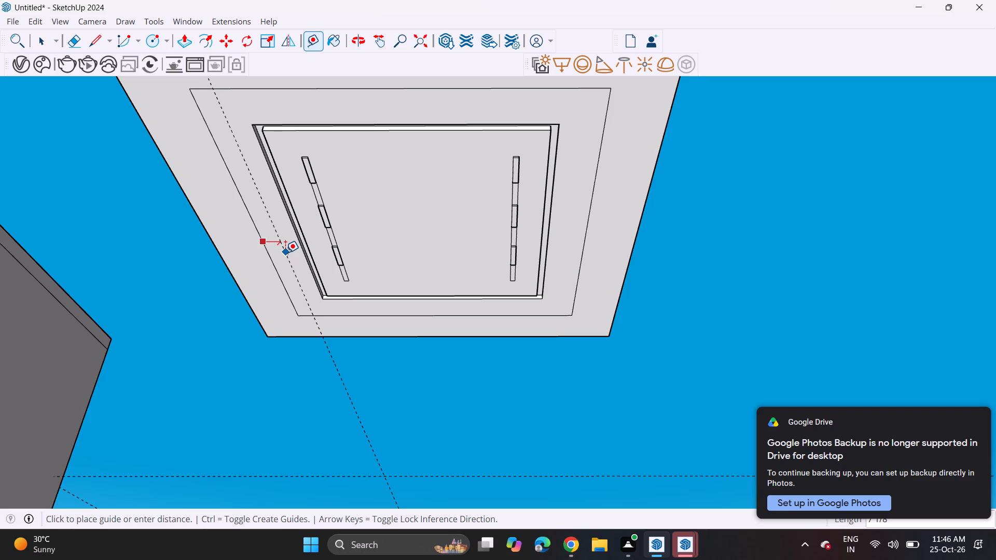
pyautogui.press('6')
pyautogui.press('Return')
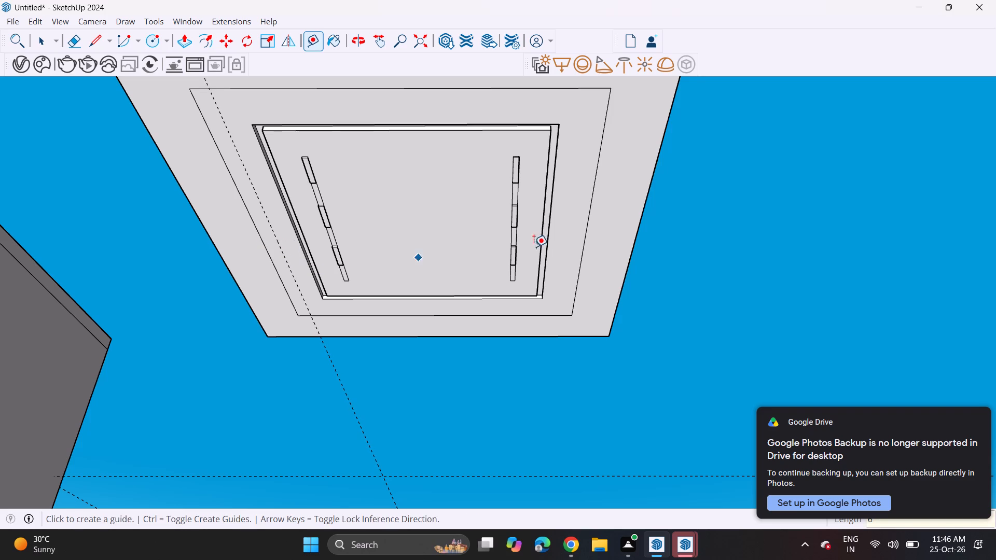
pyautogui.click(587, 248)
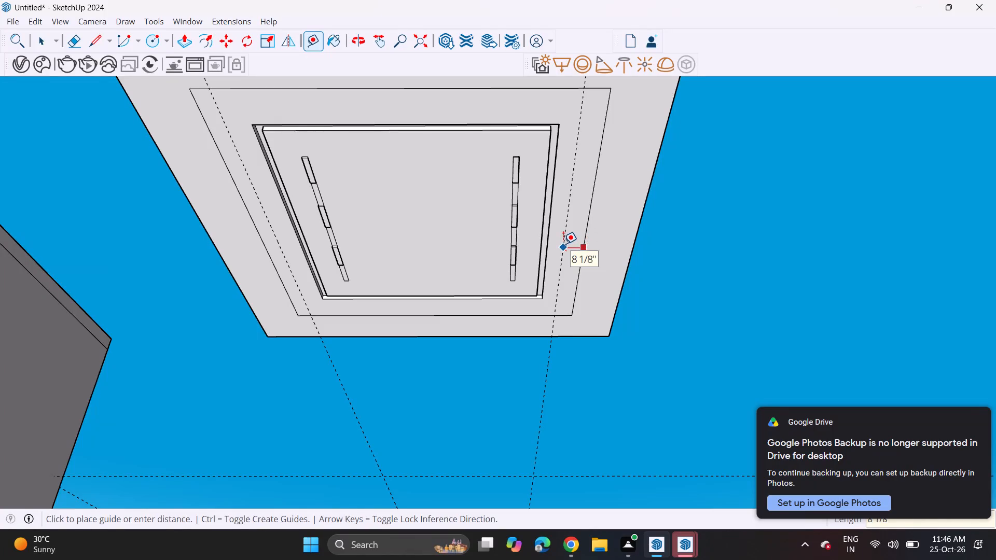
pyautogui.press('6')
pyautogui.press('Return')
pyautogui.click(431, 317)
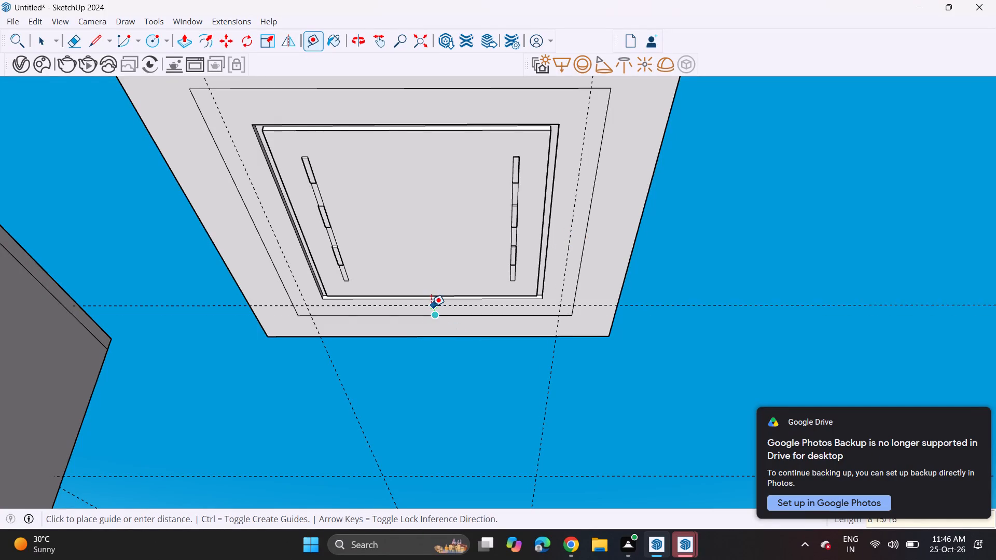
pyautogui.press('6')
pyautogui.press('Return')
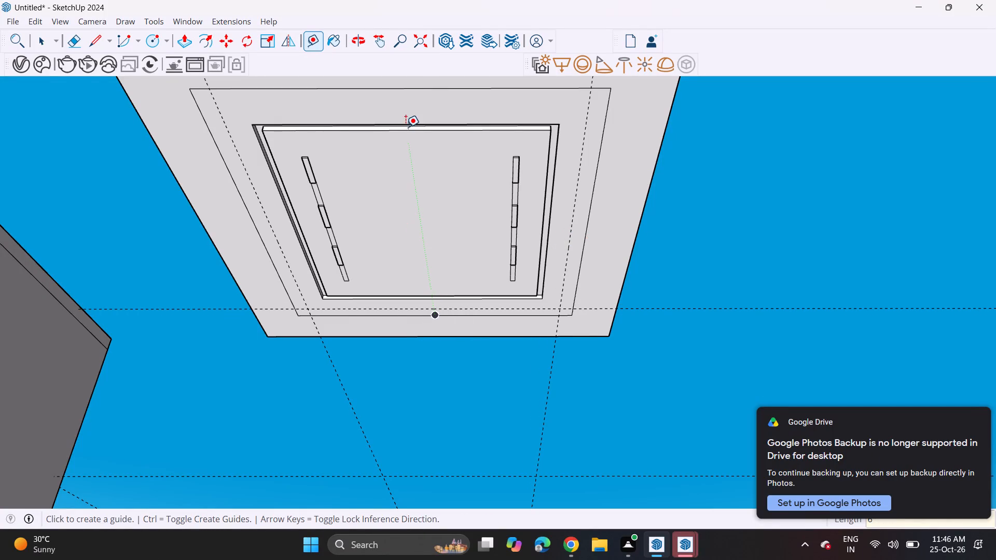
pyautogui.click(398, 86)
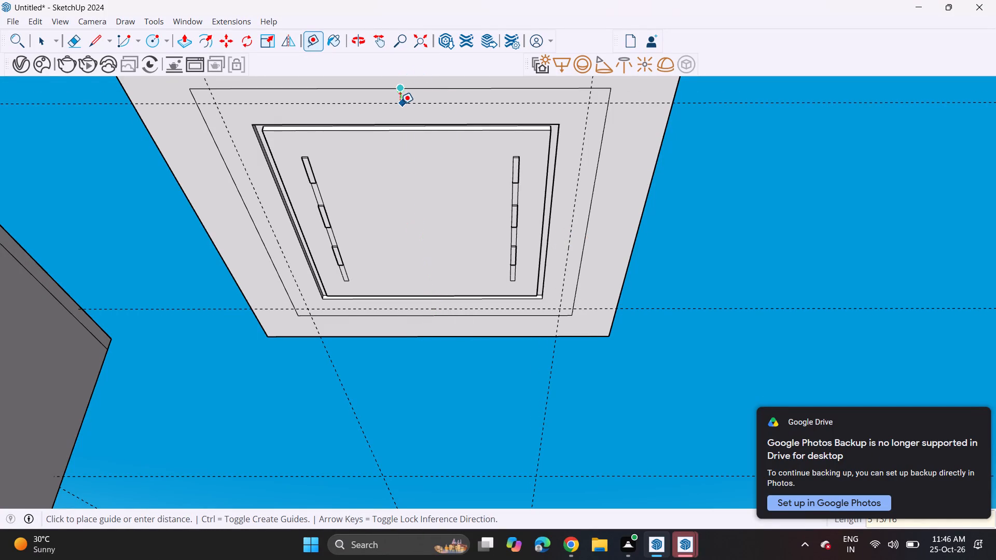
pyautogui.press('6')
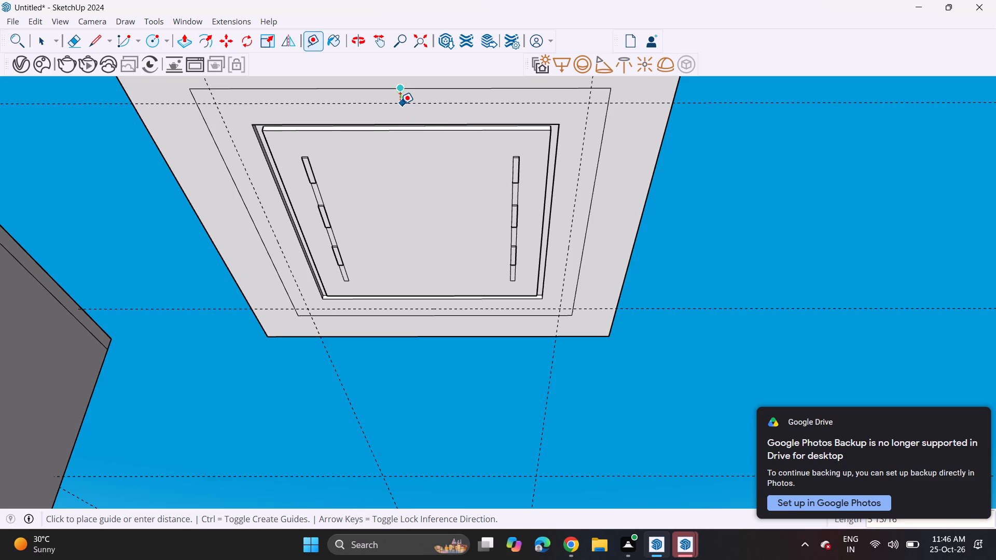
pyautogui.press('Return')
# Add a lengthwise centre guide parallel to the outline's left edge, through the midpoint of its far edge.
pyautogui.click(237, 185)
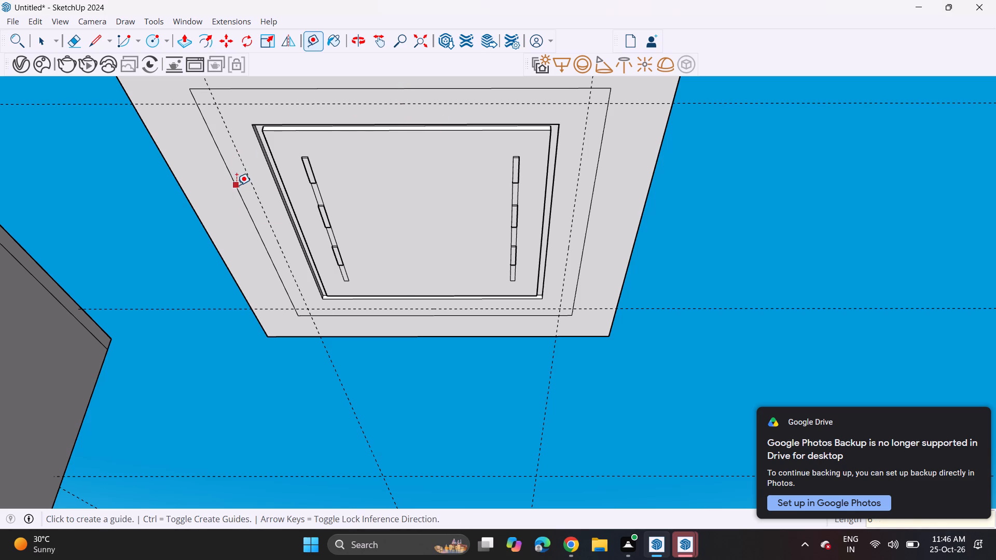
pyautogui.click(406, 87)
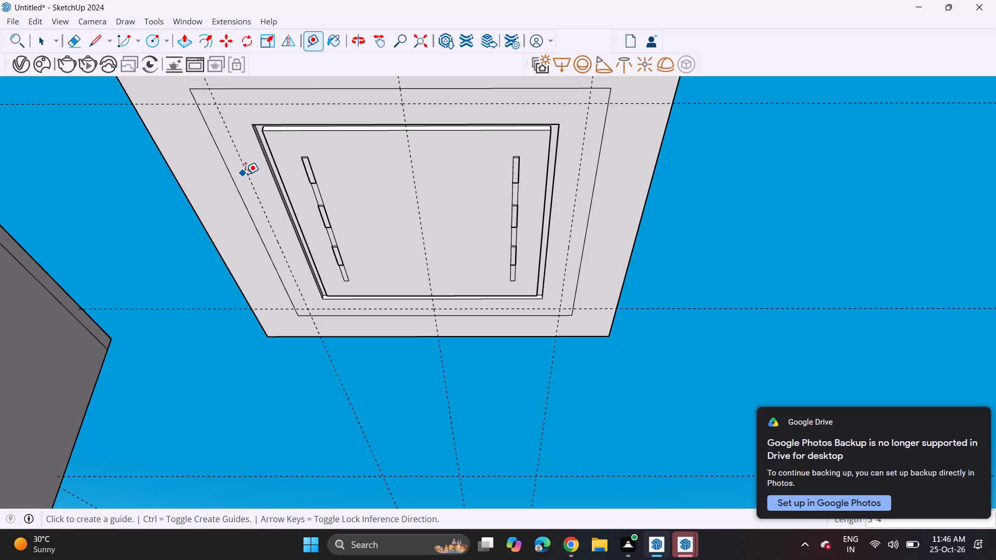
# Draw a circle of about 2 11/16" radius at the near-left guide intersection of the ceiling border.
pyautogui.click(148, 46)
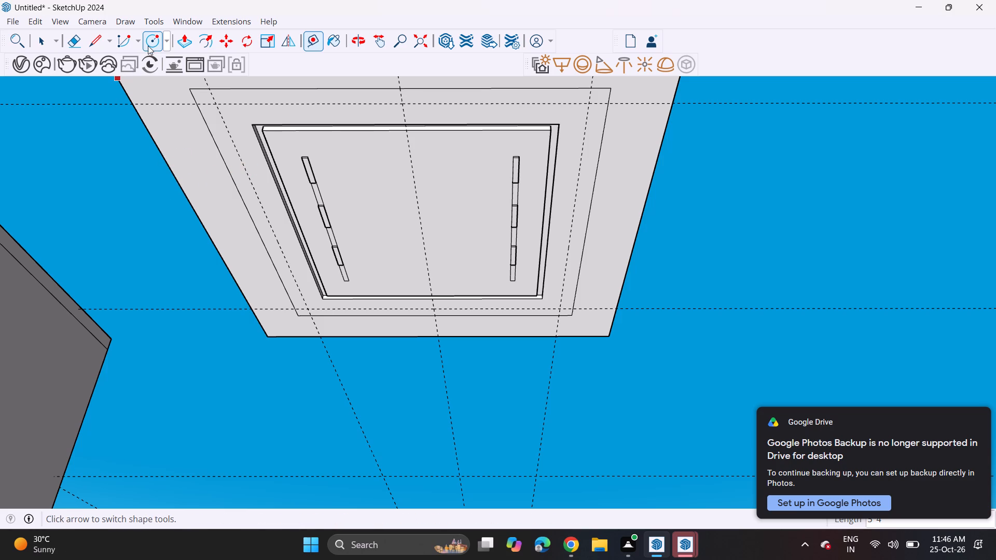
pyautogui.moveTo(382, 286); pyautogui.dragTo(383, 212, button='middle')
pyautogui.scroll(8, 314, 337)
pyautogui.scroll(-1, 291, 338)
pyautogui.scroll(2, 292, 338)
pyautogui.scroll(-1, 292, 338)
pyautogui.scroll(2, 328, 330)
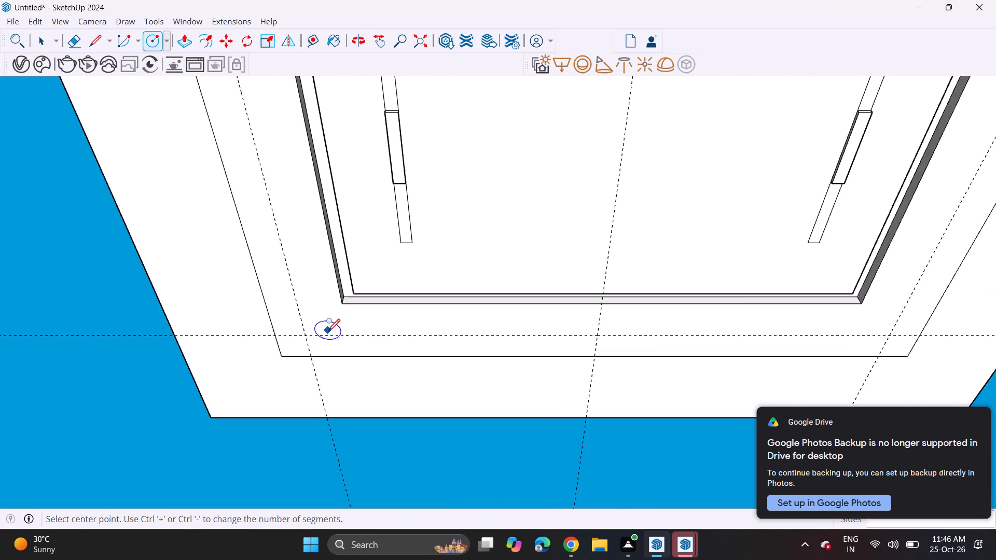
pyautogui.scroll(9, 328, 330)
pyautogui.click(289, 346)
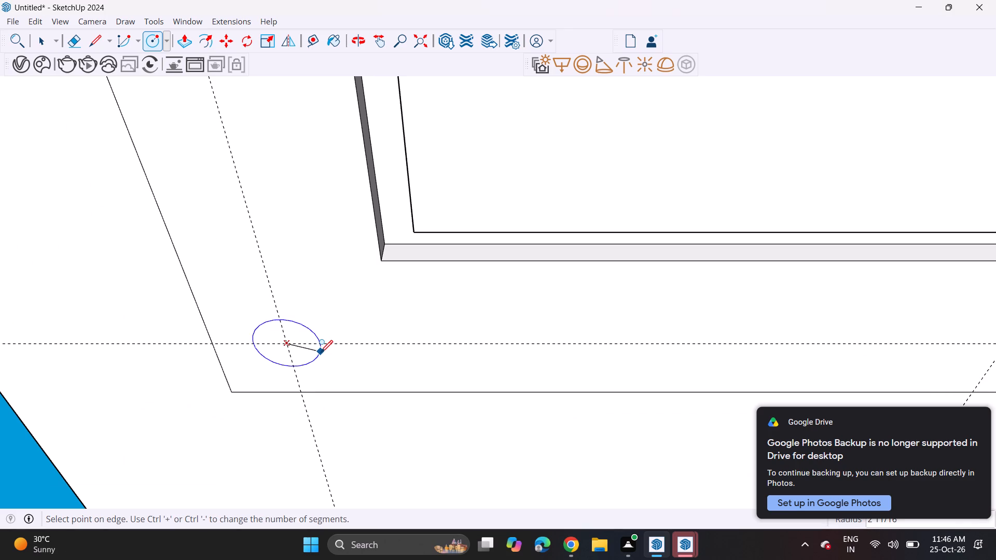
pyautogui.click(321, 352)
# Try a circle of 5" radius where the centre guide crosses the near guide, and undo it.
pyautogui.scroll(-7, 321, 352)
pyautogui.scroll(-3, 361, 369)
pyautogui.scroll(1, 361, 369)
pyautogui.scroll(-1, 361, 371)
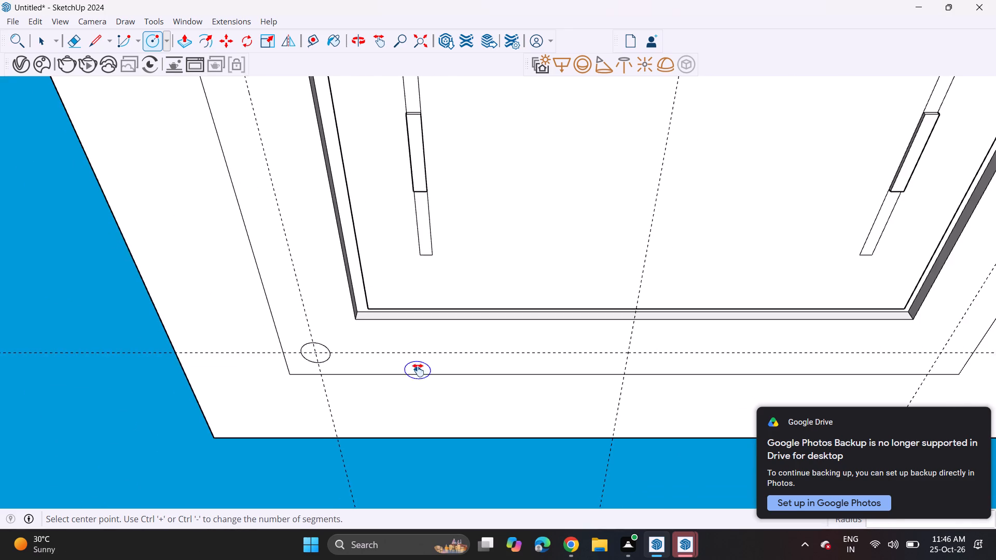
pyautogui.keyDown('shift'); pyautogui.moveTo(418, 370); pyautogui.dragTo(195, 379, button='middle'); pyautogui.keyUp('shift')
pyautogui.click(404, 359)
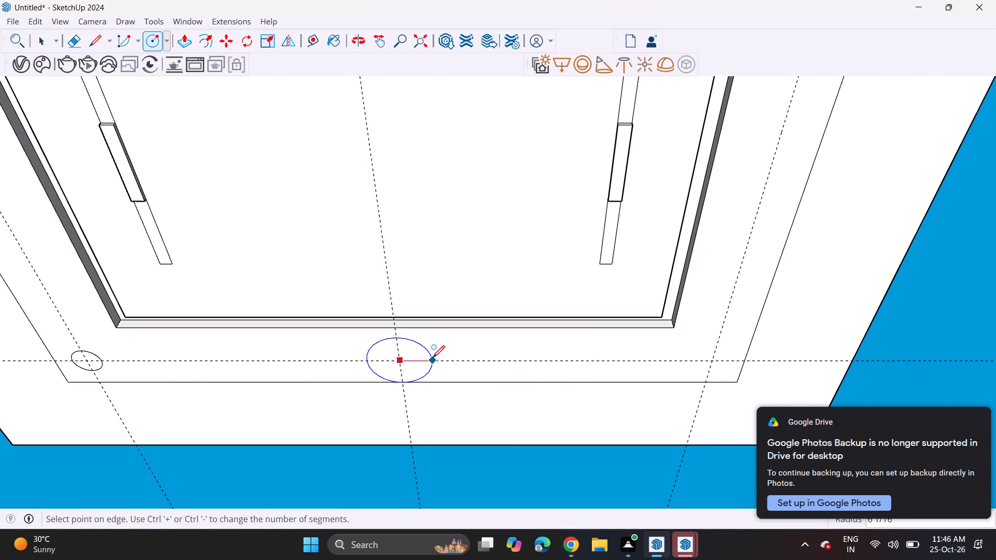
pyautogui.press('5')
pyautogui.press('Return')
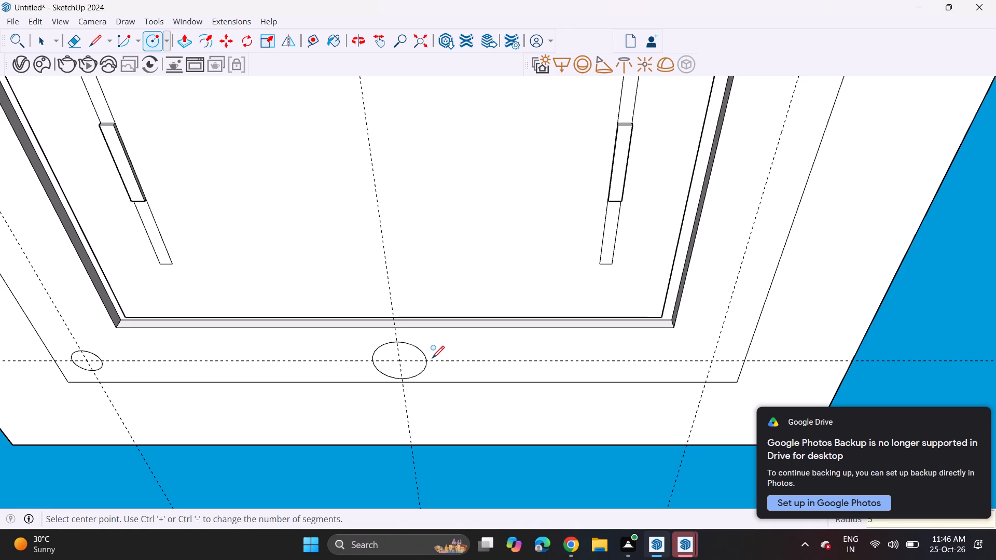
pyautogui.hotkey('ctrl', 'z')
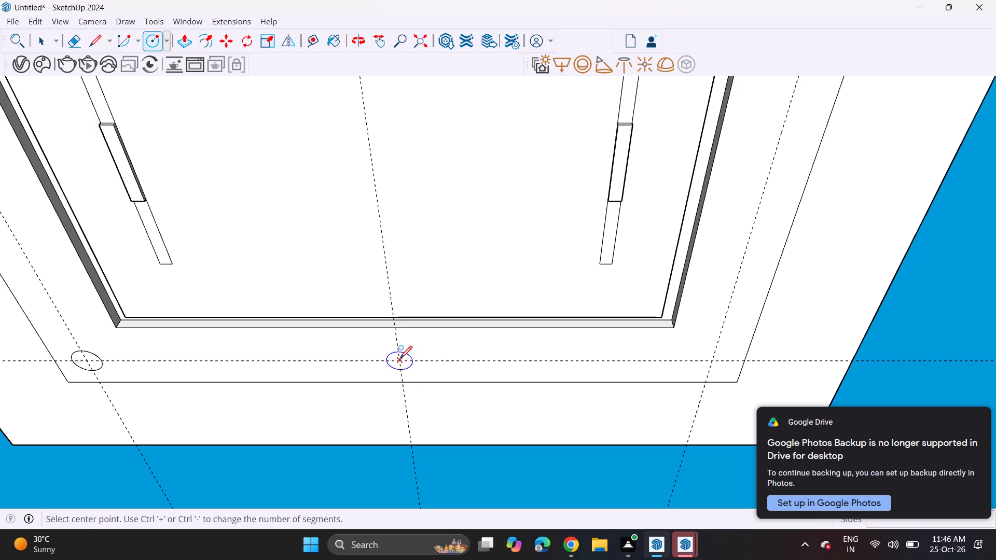
# Draw circles of 3" radius at the near-middle and near-right guide intersections of the ceiling border.
pyautogui.click(400, 357)
pyautogui.press('3')
pyautogui.press('Return')
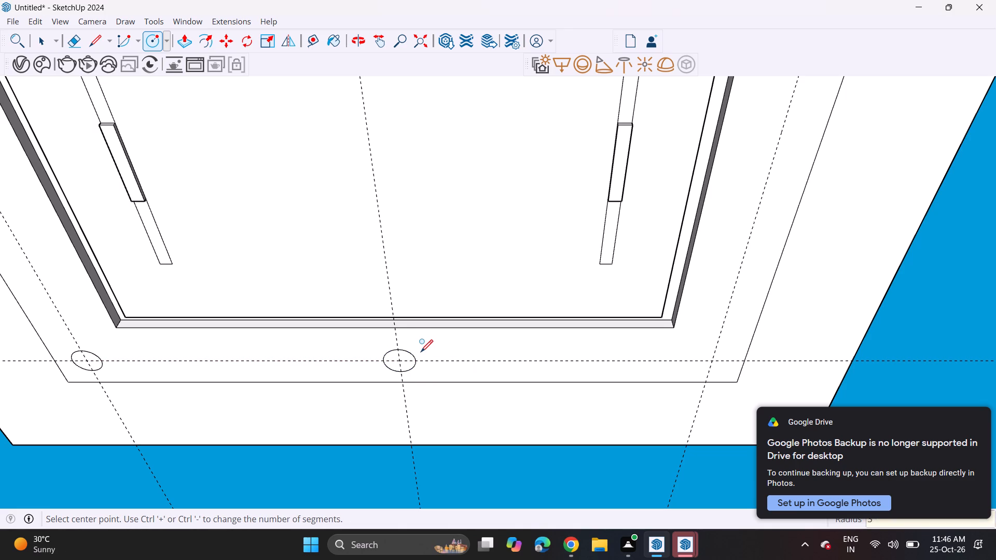
pyautogui.click(711, 361)
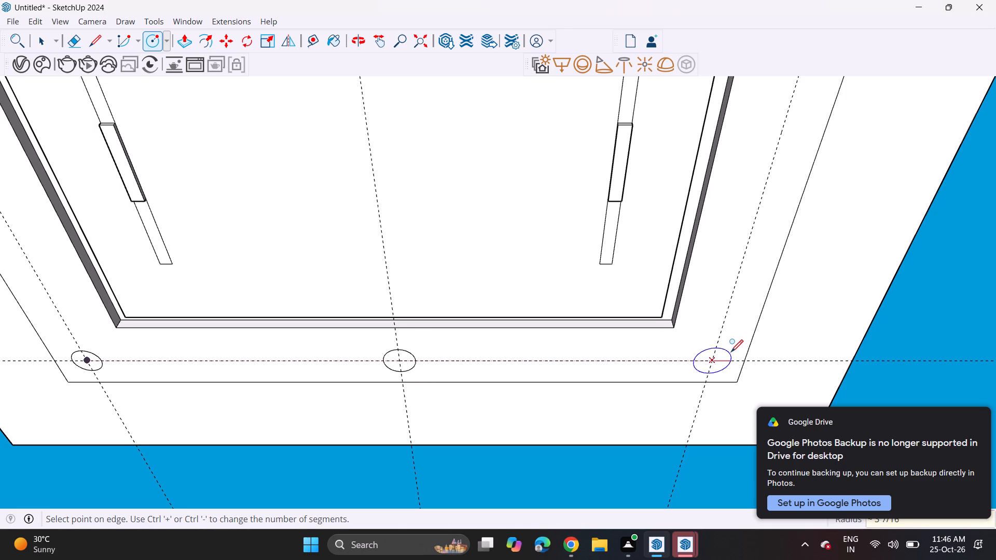
pyautogui.press('3')
pyautogui.press('Return')
# Add a crosswise centre guide parallel to the outline's far edge, through the midpoint of its right edge.
pyautogui.scroll(-11, 720, 353)
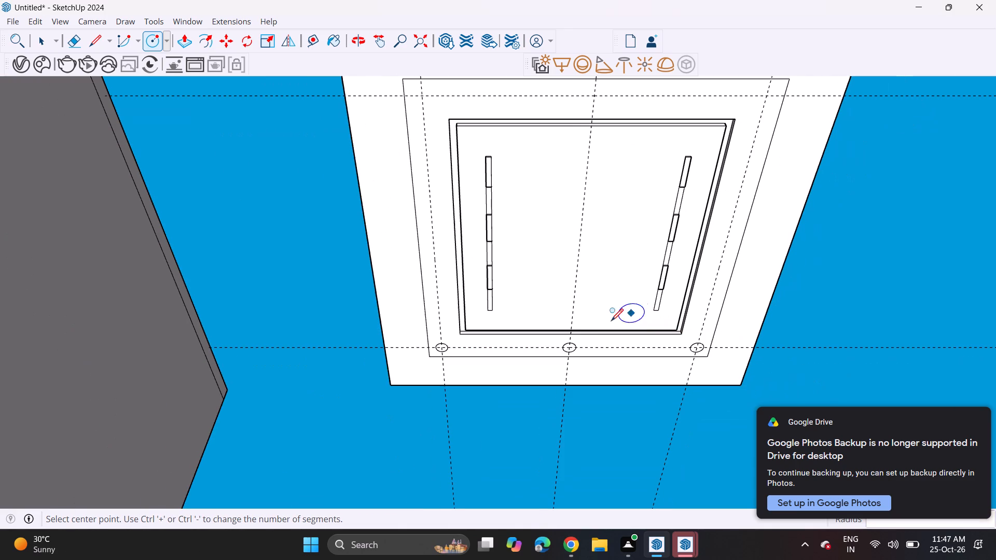
pyautogui.keyDown('shift'); pyautogui.moveTo(555, 268); pyautogui.dragTo(488, 341, button='middle'); pyautogui.keyUp('shift')
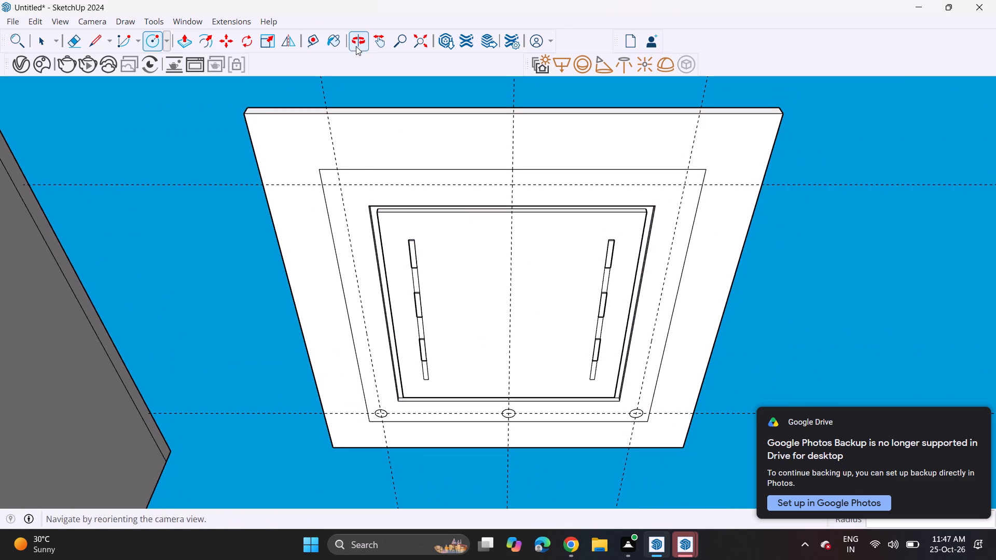
pyautogui.click(319, 40)
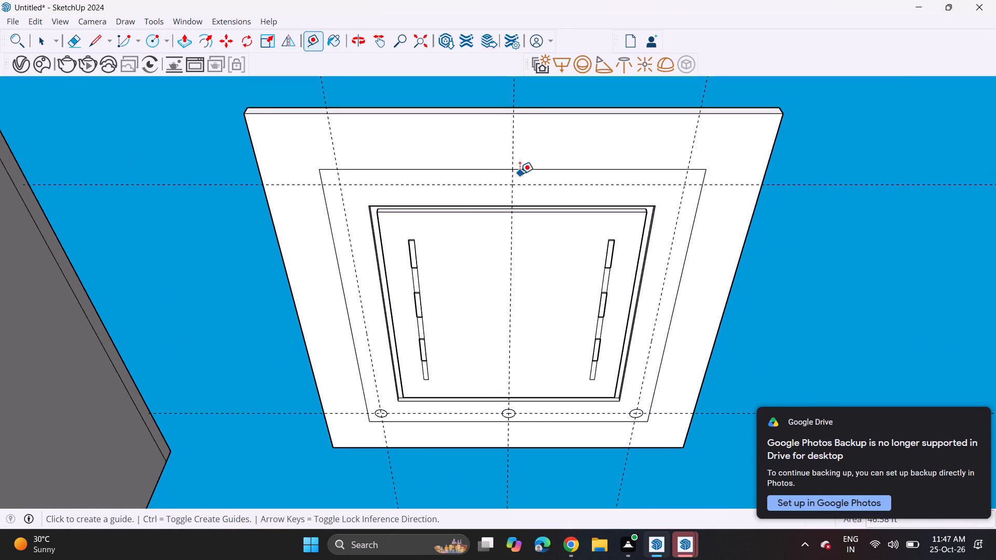
pyautogui.click(515, 184)
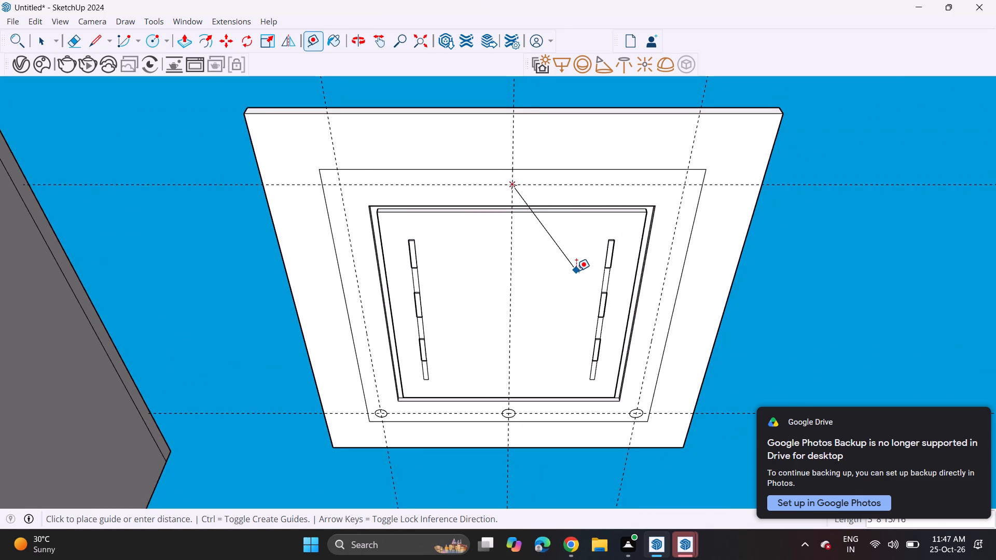
pyautogui.press('Escape')
pyautogui.click(548, 167)
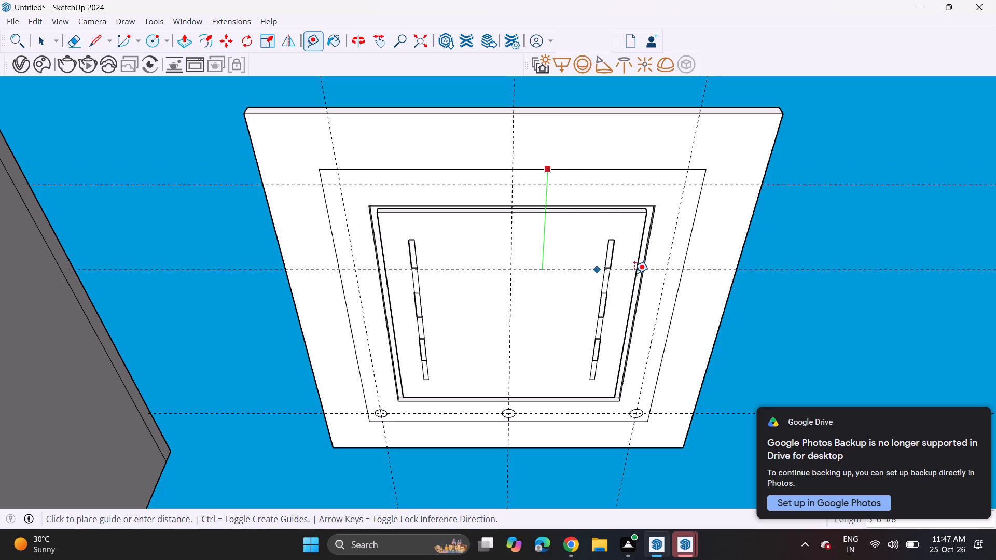
pyautogui.click(673, 314)
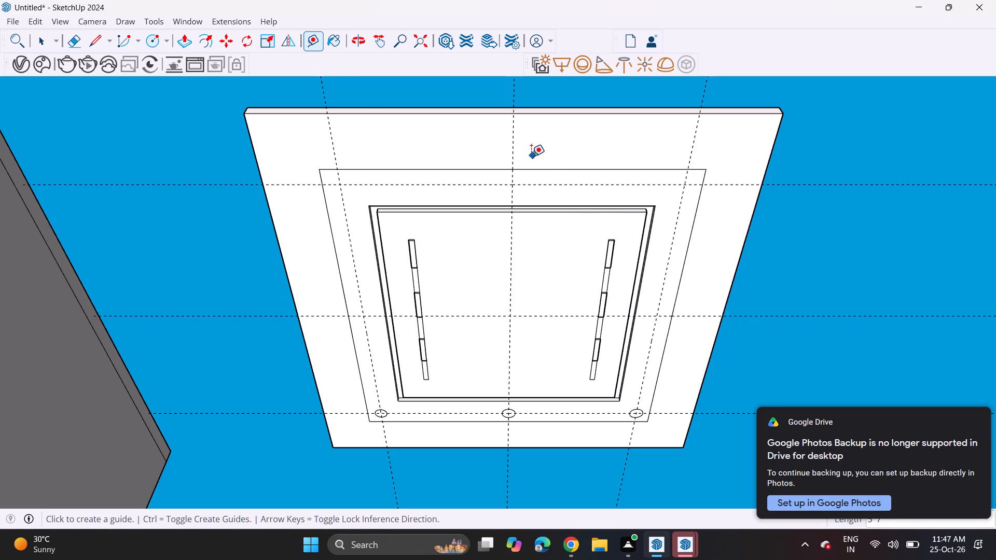
# Draw circles of 3" radius where the crosswise centre guide meets the left and right border guides.
pyautogui.click(149, 40)
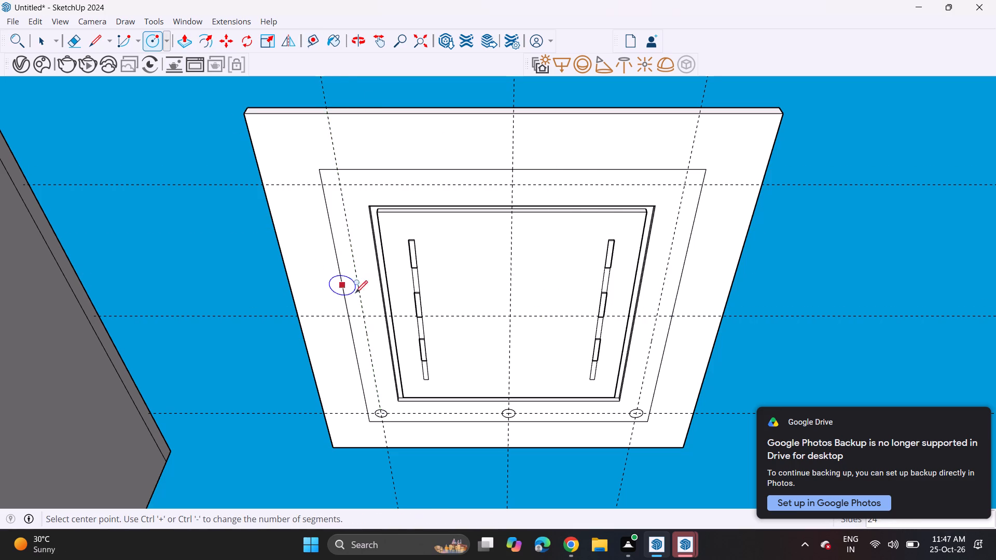
pyautogui.scroll(7, 363, 304)
pyautogui.scroll(-1, 359, 328)
pyautogui.scroll(4, 359, 328)
pyautogui.click(359, 328)
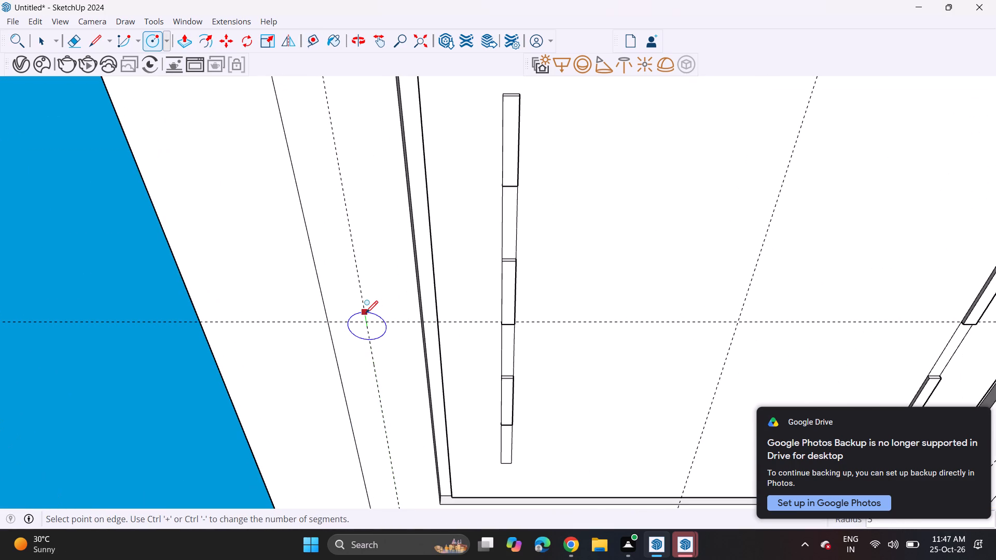
pyautogui.press('Escape')
pyautogui.click(372, 320)
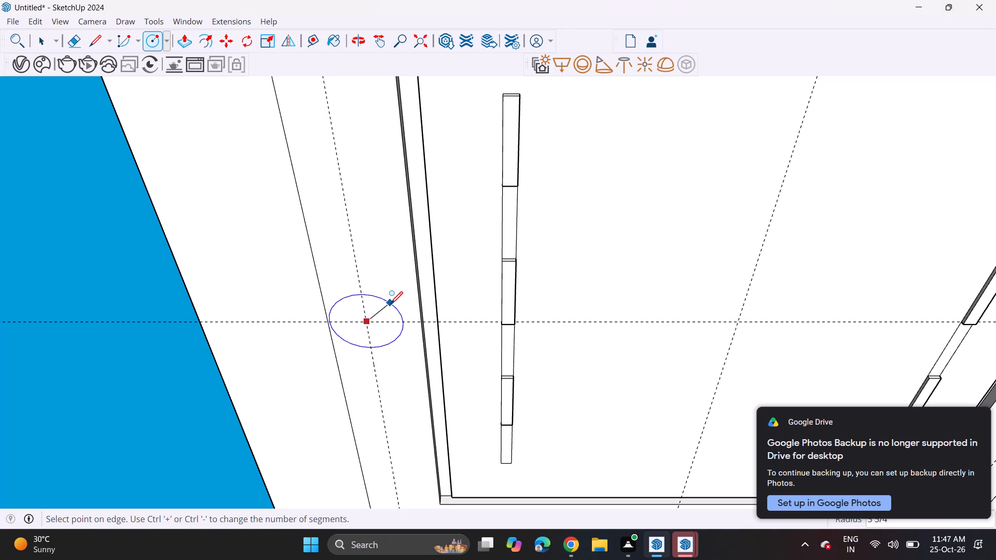
pyautogui.press('3')
pyautogui.press('Return')
pyautogui.scroll(-8, 391, 307)
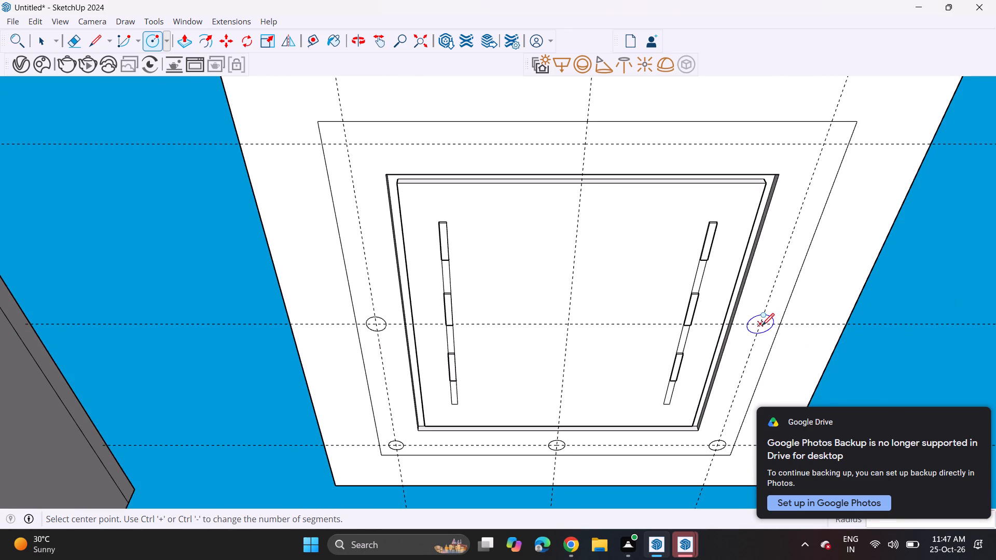
pyautogui.click(762, 325)
pyautogui.press('3')
pyautogui.press('Return')
# Draw a circle of 3" radius at the far-right guide intersection of the ceiling border.
pyautogui.click(824, 150)
pyautogui.press('Escape')
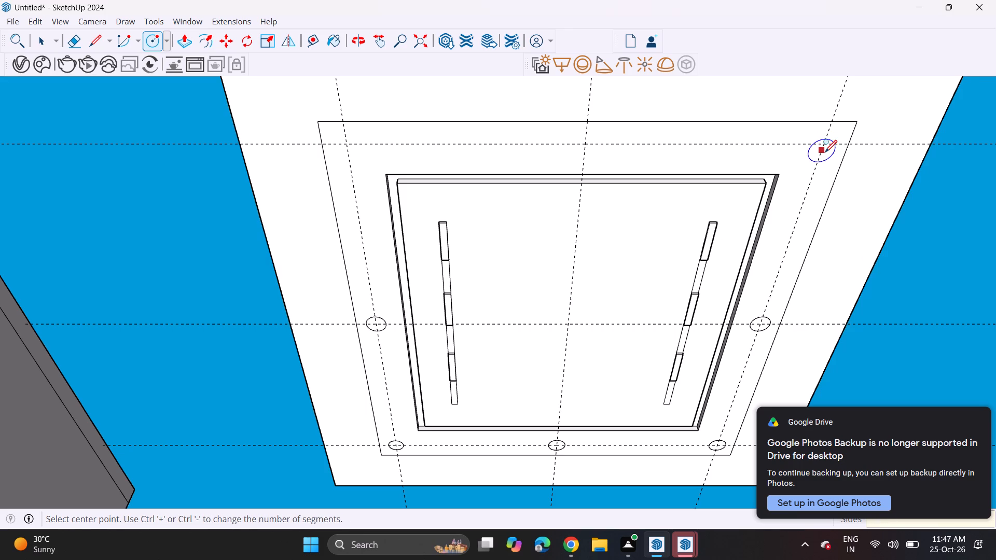
pyautogui.click(826, 148)
pyautogui.press('Escape')
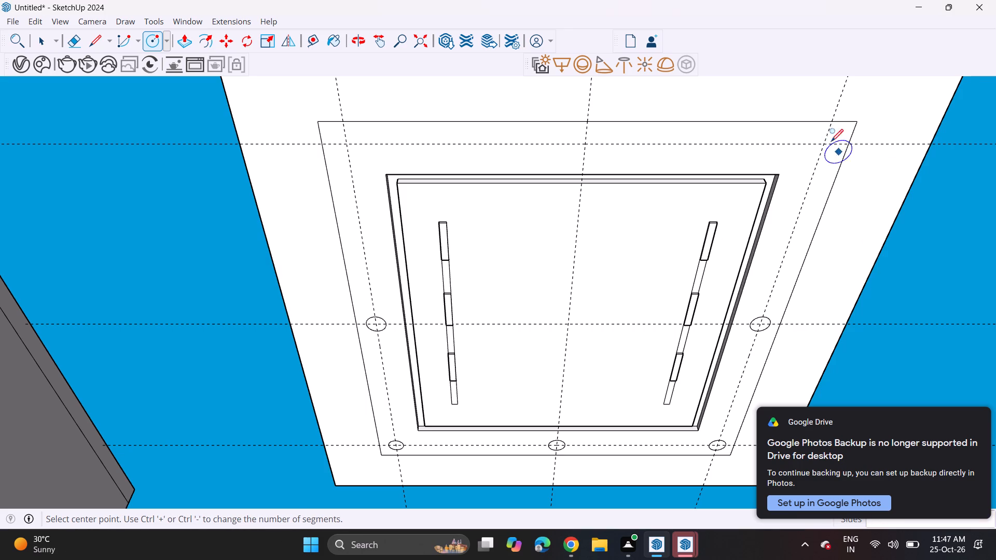
pyautogui.click(824, 144)
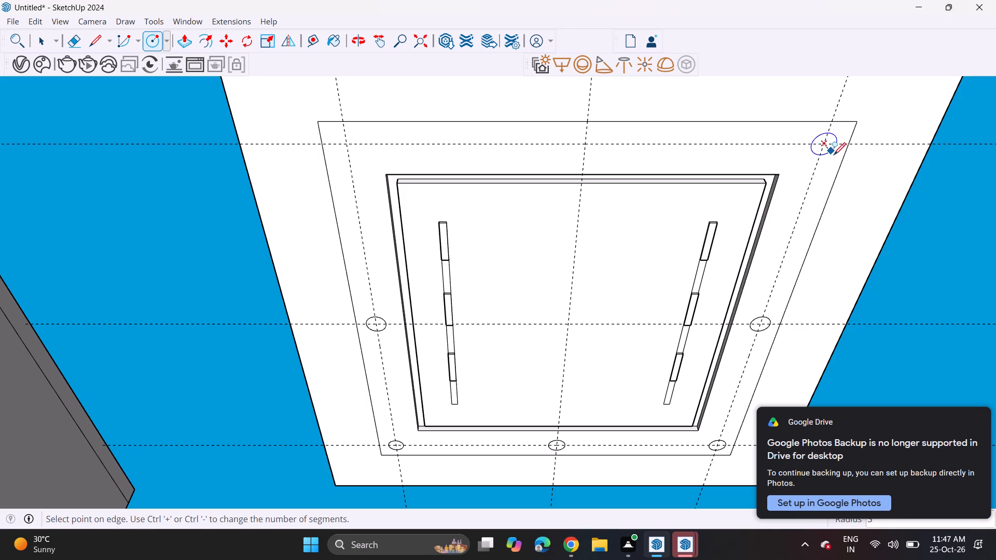
pyautogui.press('3')
pyautogui.press('Return')
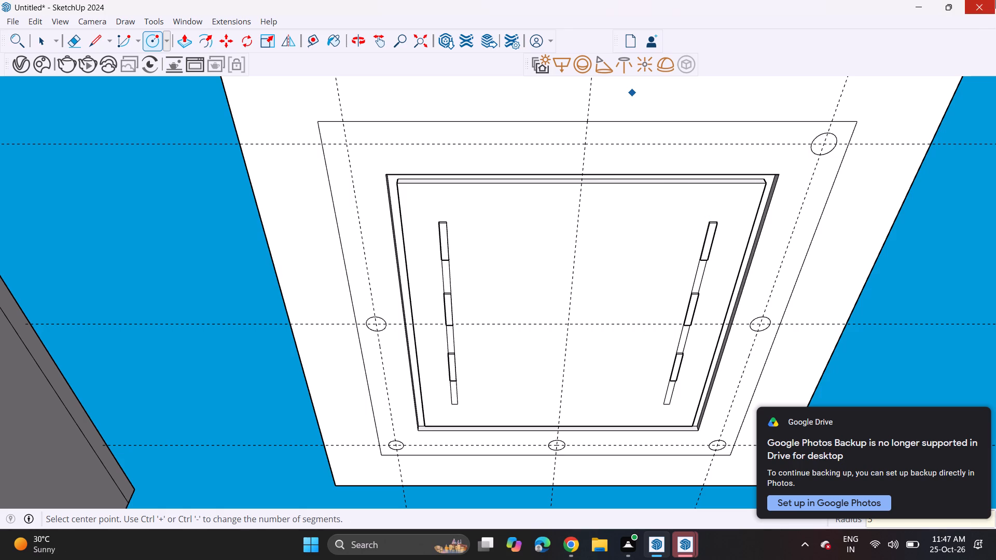
# Draw circles of 3" radius at the far-middle and far-left guide intersections of the ceiling border.
pyautogui.click(586, 145)
pyautogui.click(599, 141)
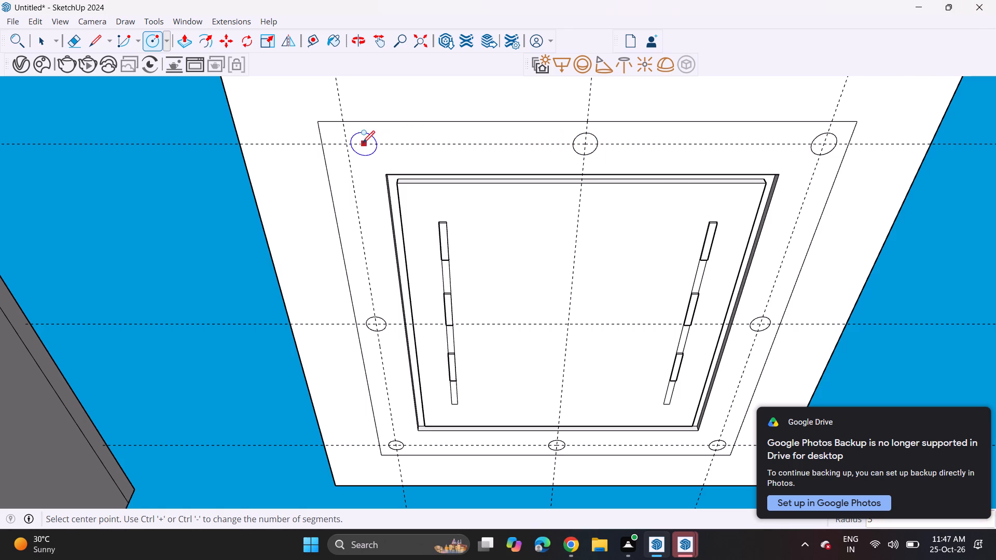
pyautogui.click(350, 145)
pyautogui.click(357, 144)
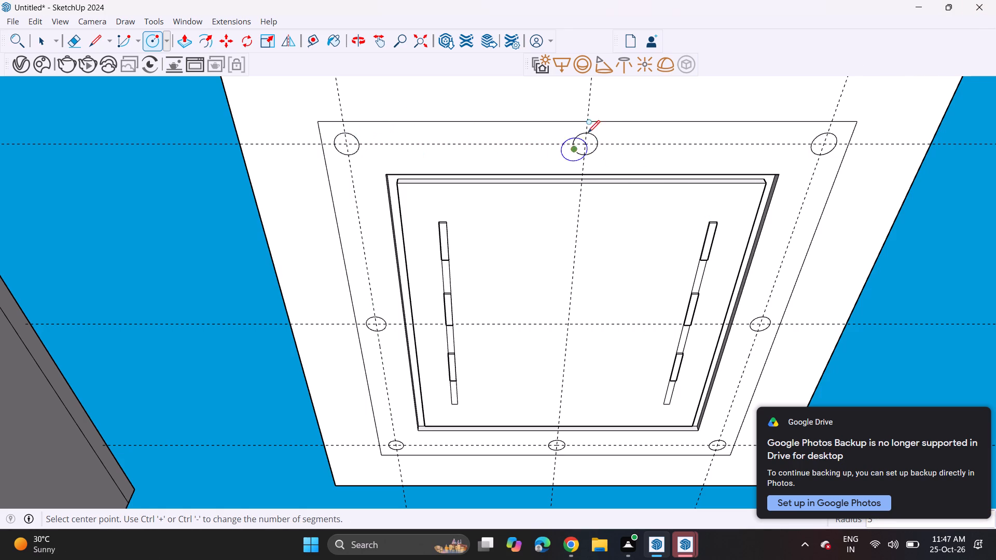
# Erase the three crosswise and three lengthwise guide lines running across the ceiling.
pyautogui.scroll(-4, 527, 153)
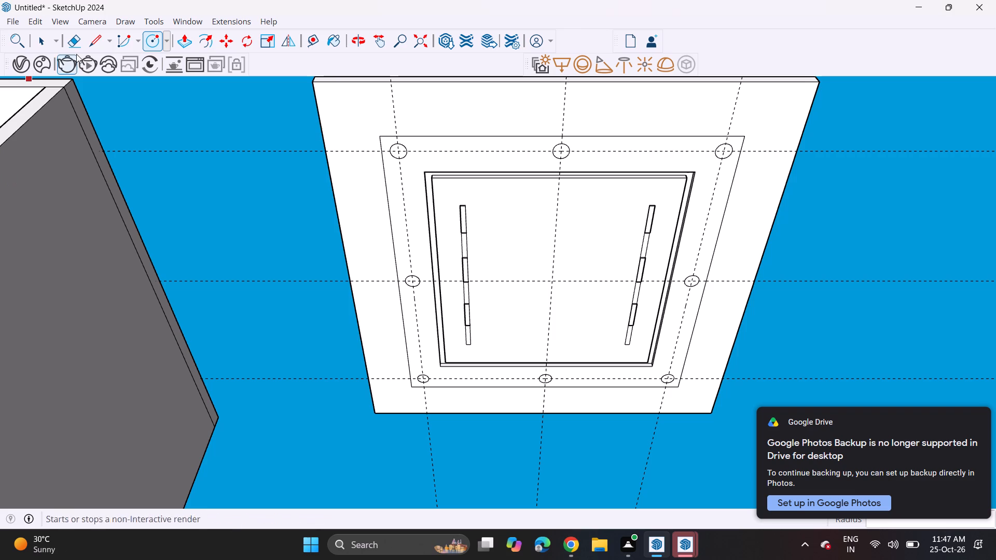
pyautogui.click(77, 47)
pyautogui.moveTo(218, 137); pyautogui.dragTo(221, 153)
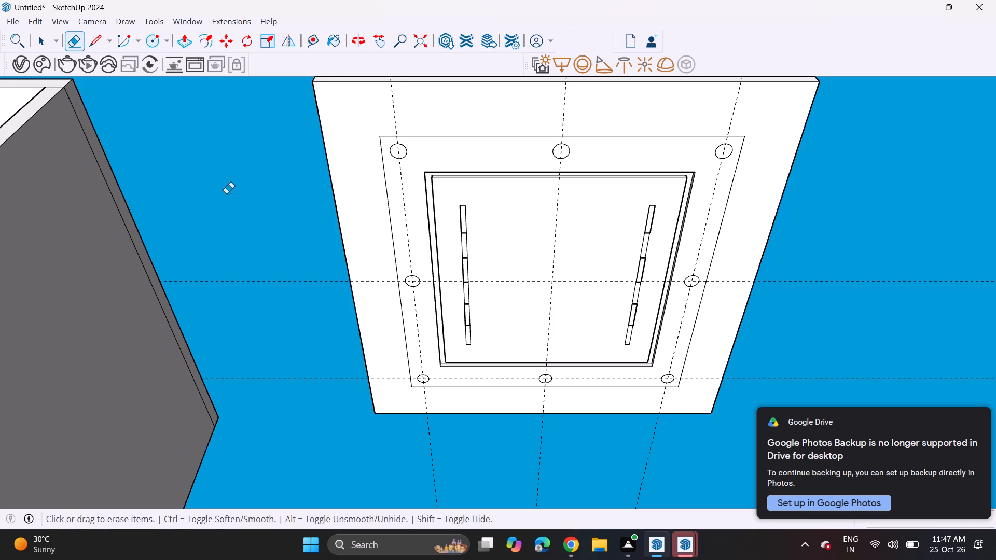
pyautogui.moveTo(250, 226); pyautogui.dragTo(262, 306)
pyautogui.moveTo(274, 329); pyautogui.dragTo(274, 383)
pyautogui.moveTo(419, 442); pyautogui.dragTo(462, 454)
pyautogui.moveTo(485, 454); pyautogui.dragTo(494, 454)
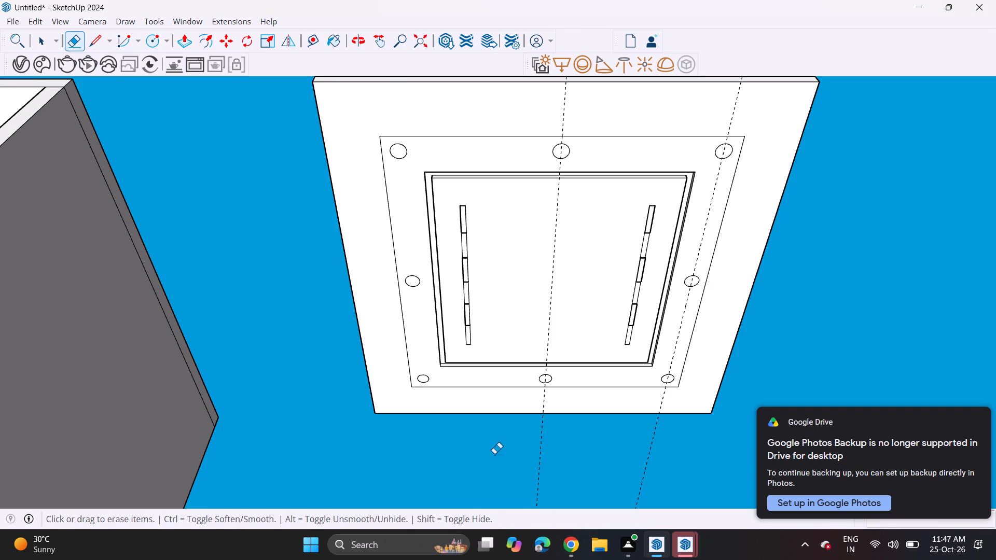
pyautogui.moveTo(494, 454); pyautogui.dragTo(564, 455)
pyautogui.moveTo(603, 453); pyautogui.dragTo(654, 450)
# Recess the far-left spotlight circle slightly into the ceiling border with Push/Pull.
pyautogui.scroll(-4, 695, 286)
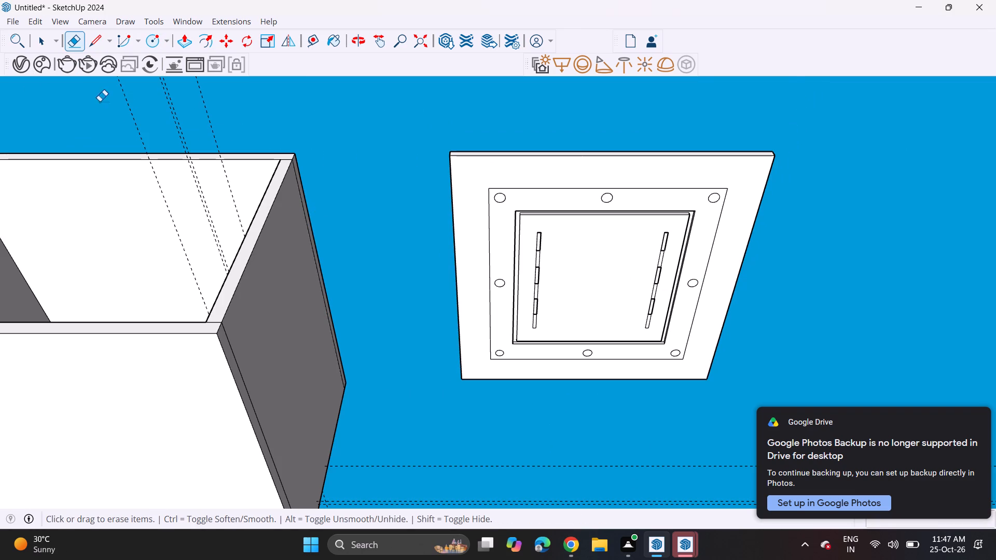
pyautogui.click(188, 44)
pyautogui.scroll(1, 453, 195)
pyautogui.scroll(-1, 453, 195)
pyautogui.scroll(5, 453, 195)
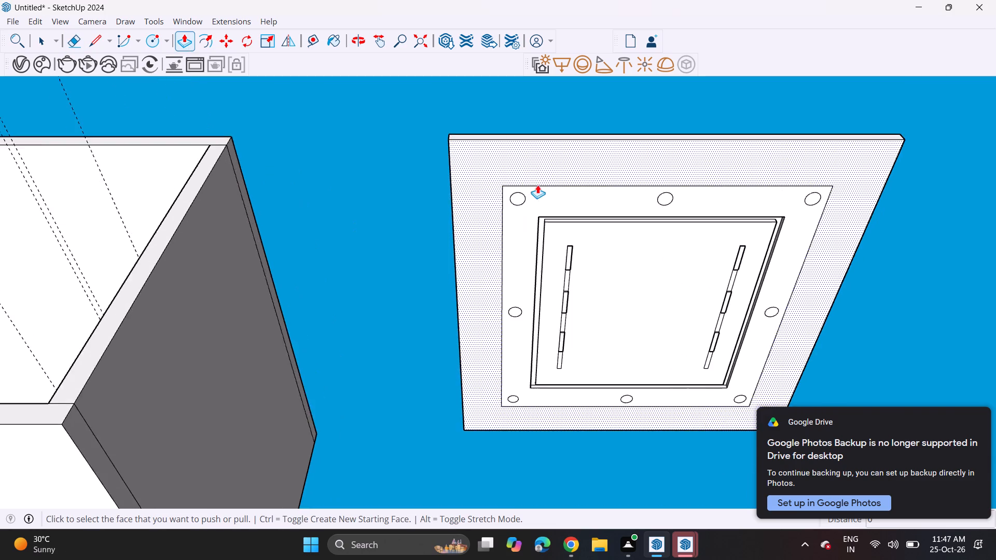
pyautogui.scroll(20, 537, 185)
pyautogui.scroll(-1, 503, 222)
pyautogui.click(506, 235)
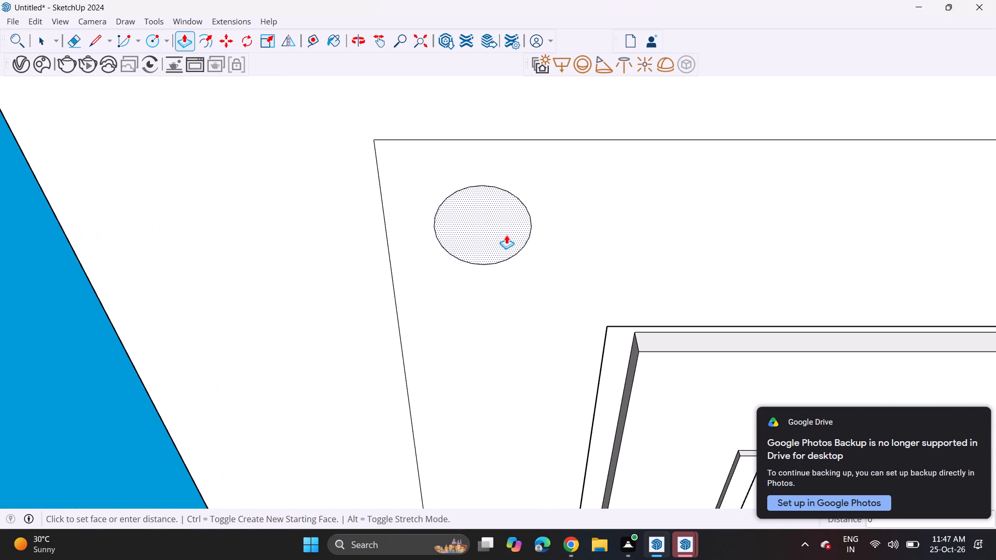
pyautogui.click(506, 226)
# Recess the far-middle and far-right spotlight circles to the same depth as the far-left one.
pyautogui.scroll(-9, 493, 212)
pyautogui.scroll(-3, 502, 254)
pyautogui.keyDown('shift'); pyautogui.moveTo(608, 278); pyautogui.dragTo(204, 312, button='middle'); pyautogui.keyUp('shift')
pyautogui.keyDown('shift'); pyautogui.scroll(1, 205, 313); pyautogui.keyUp('shift')
pyautogui.scroll(-1, 204, 311)
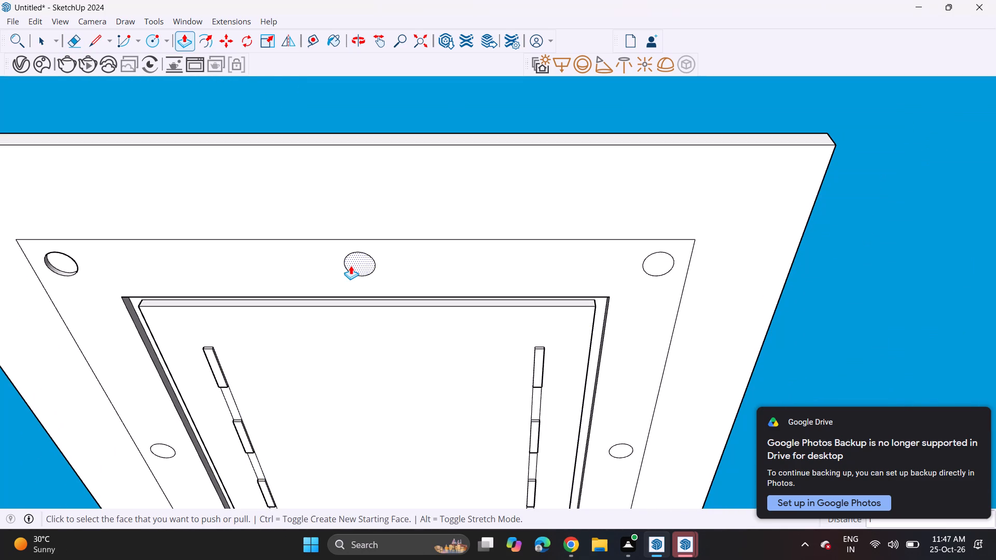
pyautogui.doubleClick(351, 265)
pyautogui.doubleClick(656, 266)
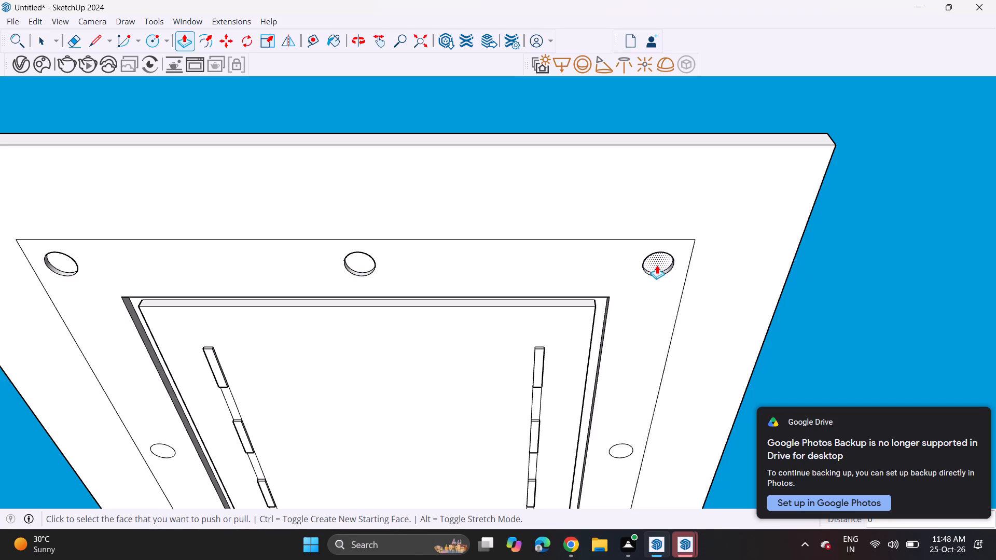
# Recess the right-side, near-right and near-middle spotlight circles to the same depth.
pyautogui.scroll(-5, 657, 265)
pyautogui.keyDown('shift'); pyautogui.moveTo(601, 327); pyautogui.dragTo(577, 197, button='middle'); pyautogui.keyUp('shift')
pyautogui.scroll(4, 620, 306)
pyautogui.doubleClick(597, 262)
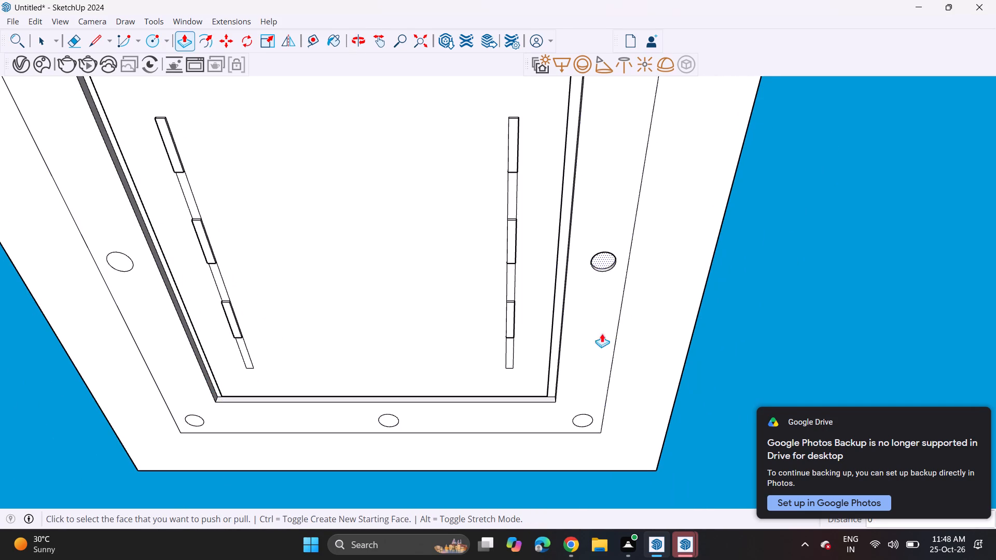
pyautogui.doubleClick(582, 419)
pyautogui.scroll(4, 489, 416)
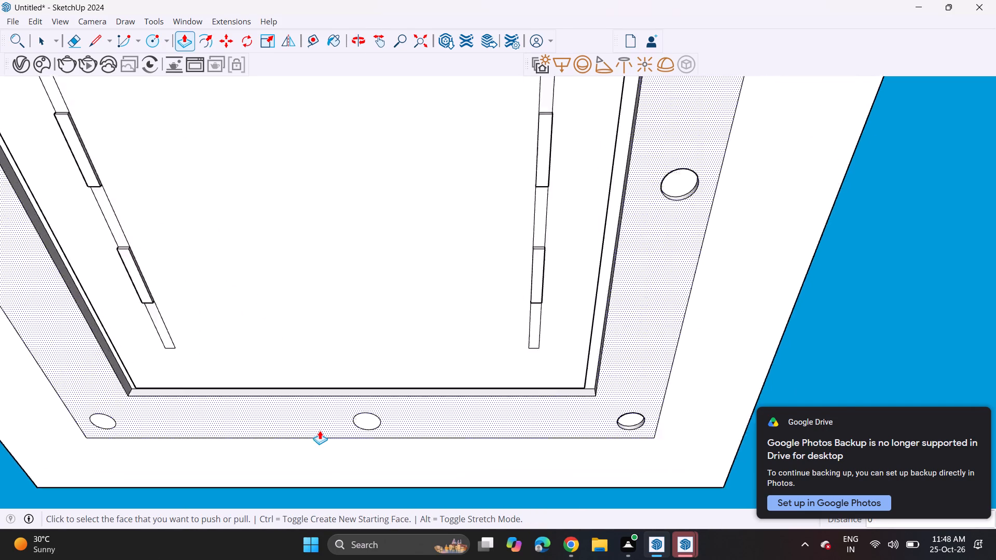
pyautogui.scroll(1, 320, 430)
pyautogui.doubleClick(362, 423)
# Recess the remaining near-left and left-side spotlight circles to the same depth.
pyautogui.scroll(-3, 256, 424)
pyautogui.keyDown('shift'); pyautogui.moveTo(247, 424); pyautogui.dragTo(260, 423, button='middle'); pyautogui.keyUp('shift')
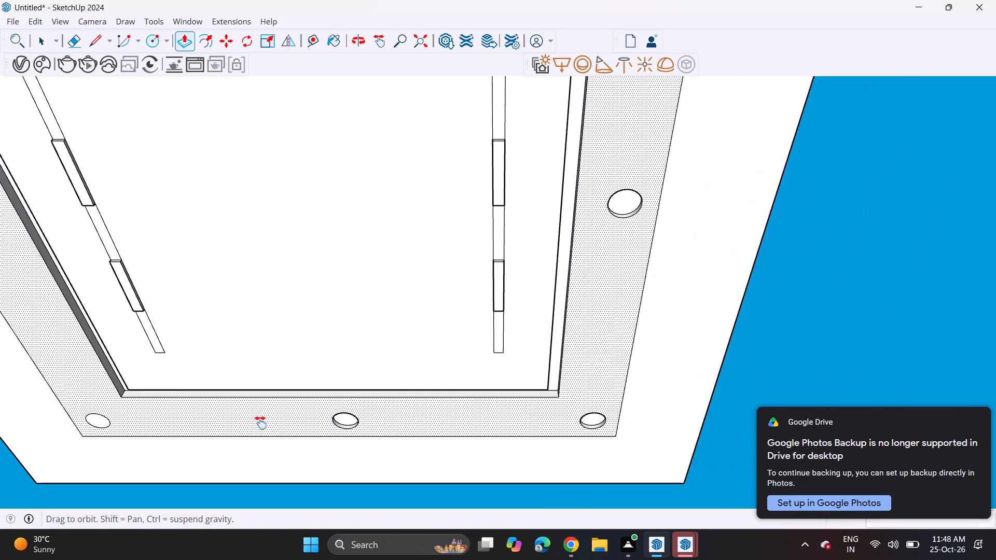
pyautogui.keyDown('shift'); pyautogui.moveTo(260, 423); pyautogui.dragTo(547, 389, button='middle'); pyautogui.keyUp('shift')
pyautogui.doubleClick(394, 384)
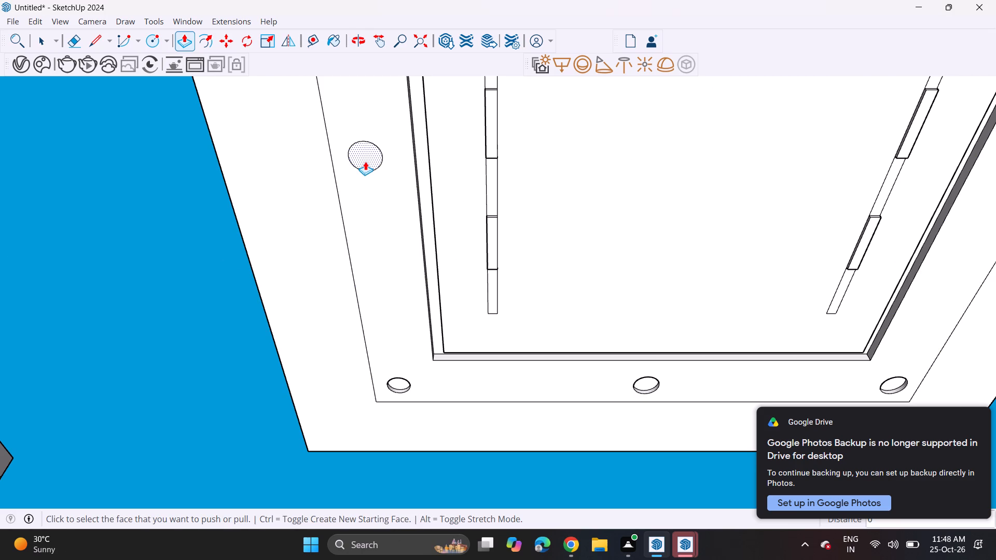
pyautogui.doubleClick(365, 161)
pyautogui.scroll(-11, 391, 213)
pyautogui.scroll(1, 422, 230)
pyautogui.keyDown('shift'); pyautogui.moveTo(431, 236); pyautogui.dragTo(370, 273, button='middle'); pyautogui.keyUp('shift')
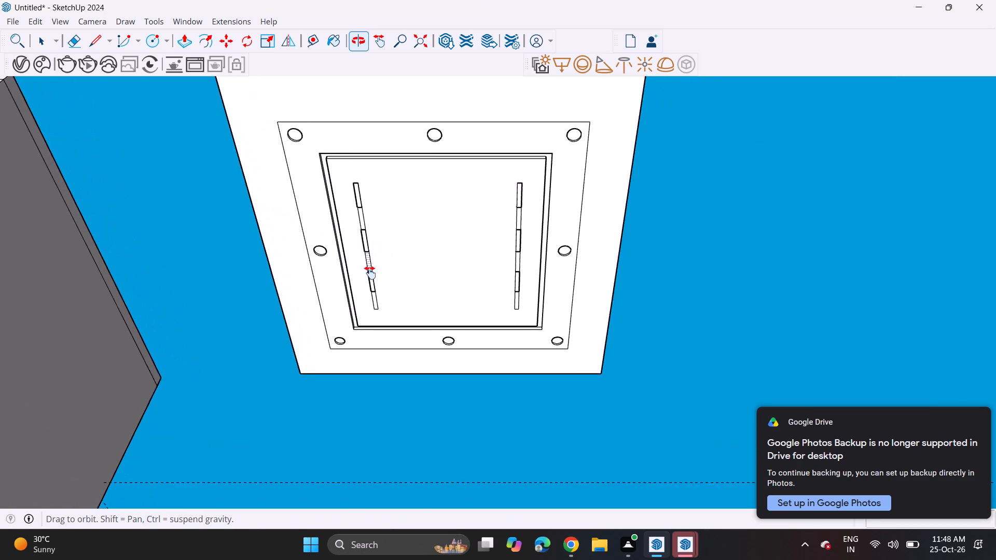
pyautogui.keyDown('shift'); pyautogui.moveTo(370, 273); pyautogui.dragTo(363, 273, button='middle'); pyautogui.keyUp('shift')
# Switch to Chrome and search 3D Warehouse for "ceiling ligth" models, closing the browser when done.
pyautogui.click(563, 544)
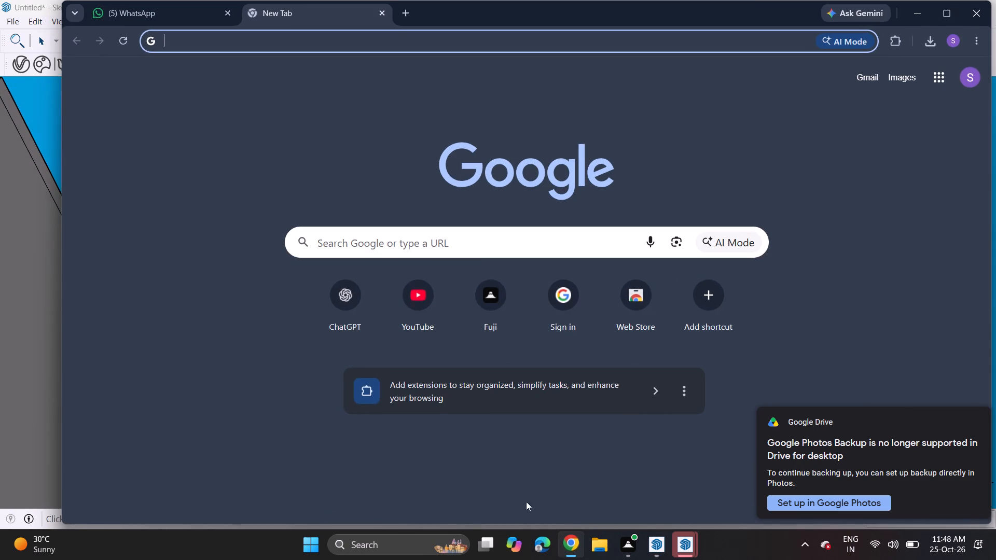
pyautogui.click(353, 248)
pyautogui.click(351, 275)
pyautogui.click(231, 206)
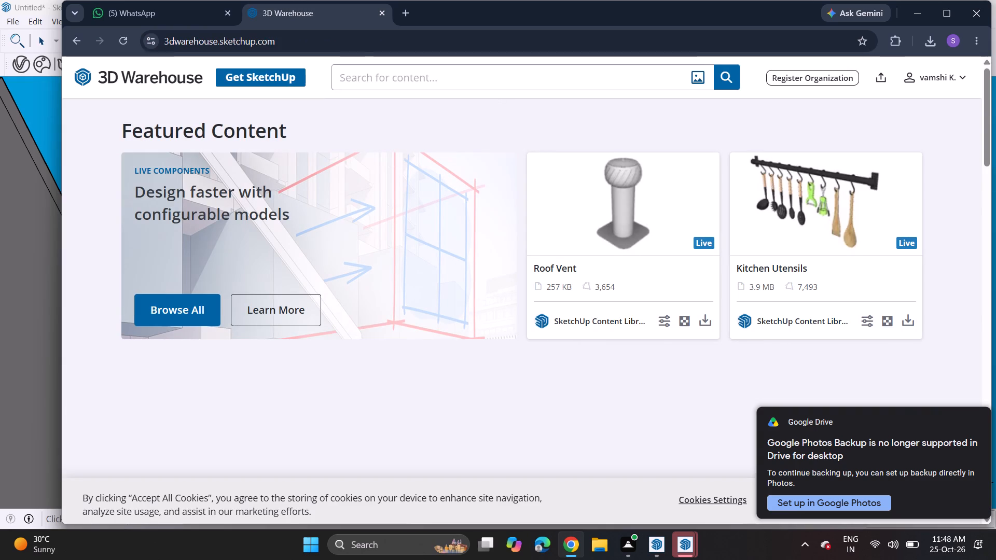
pyautogui.click(493, 79)
pyautogui.write('ce')
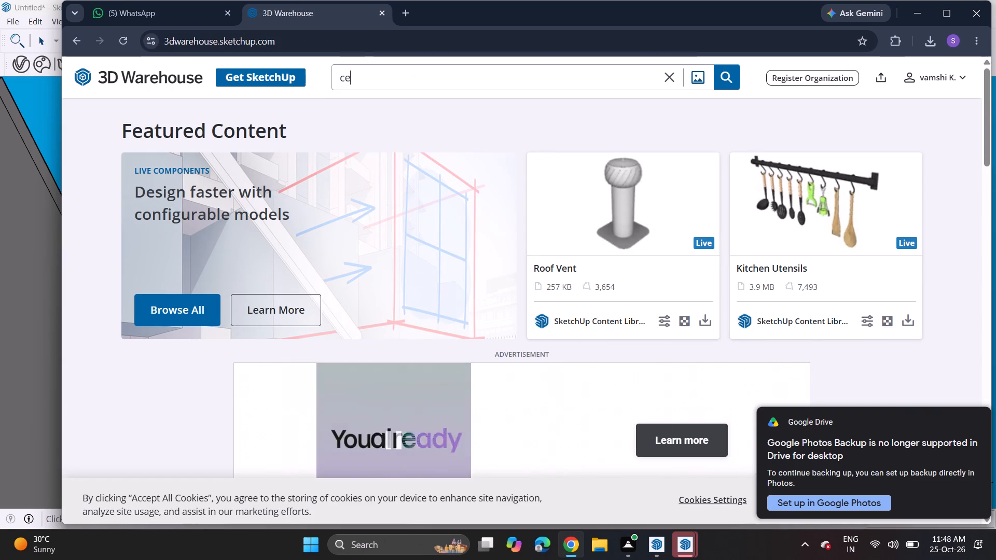
pyautogui.write('iling ligth')
pyautogui.press('Return')
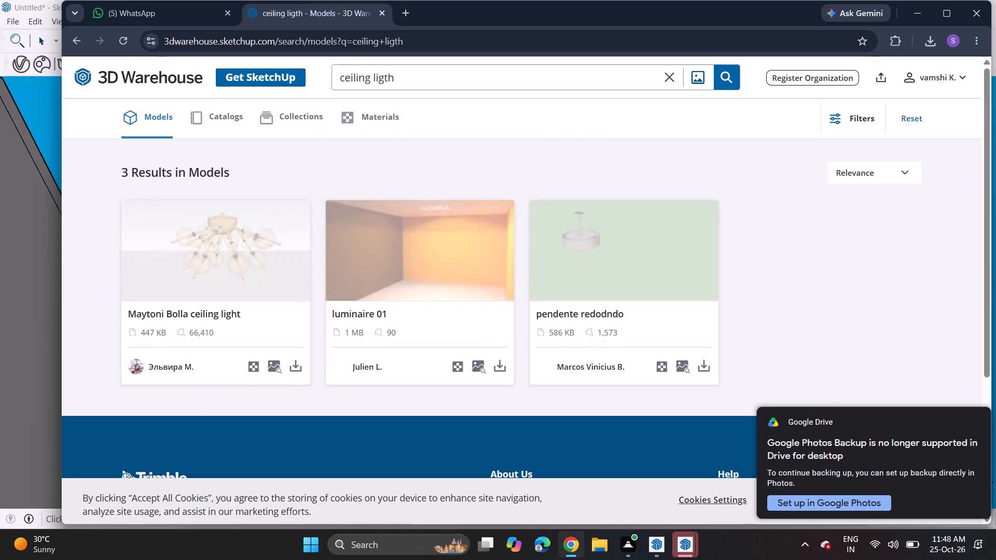
pyautogui.scroll(5, 530, 331)
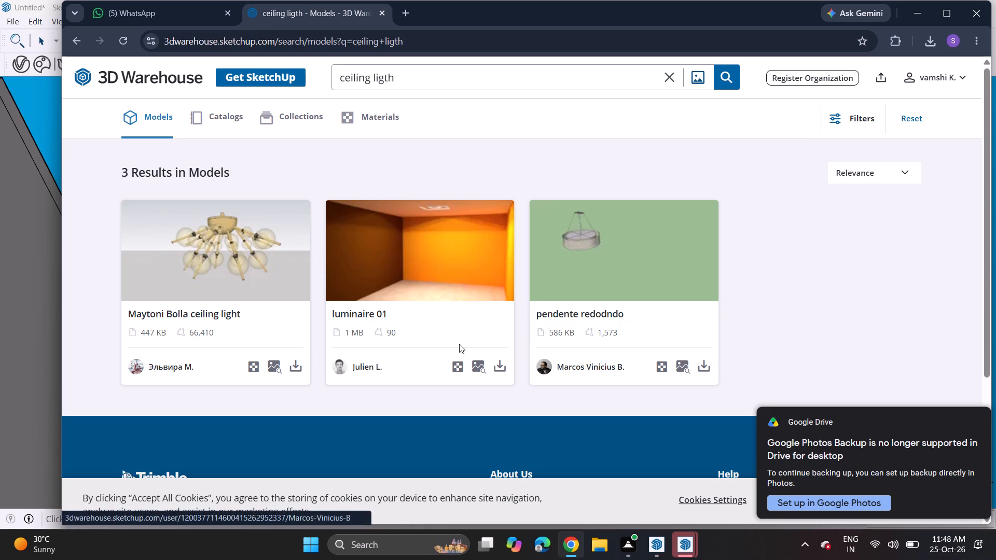
pyautogui.click(986, 17)
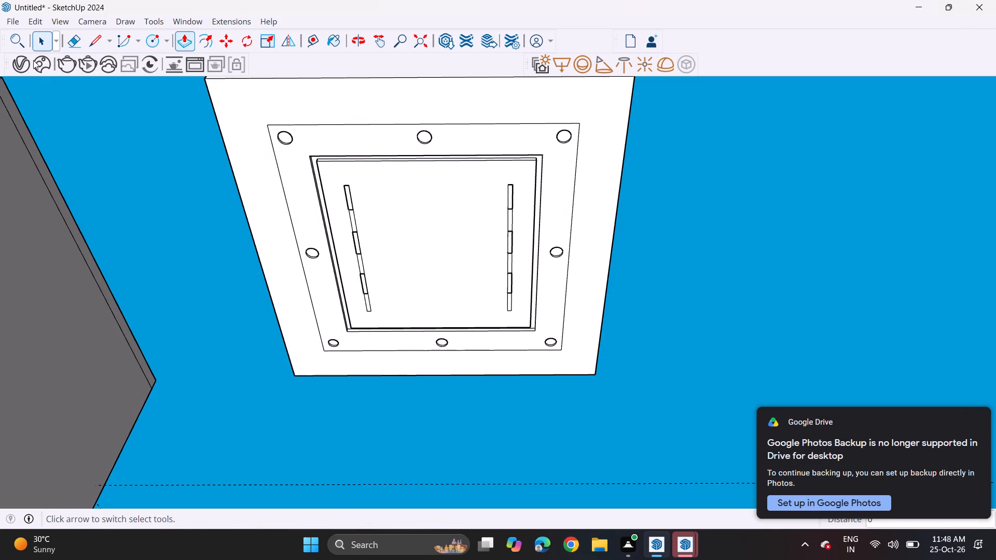
# Open the V-Ray Asset Editor with its side panes expanded and launch the Chaos Cosmos Browser for materials.
pyautogui.click(14, 71)
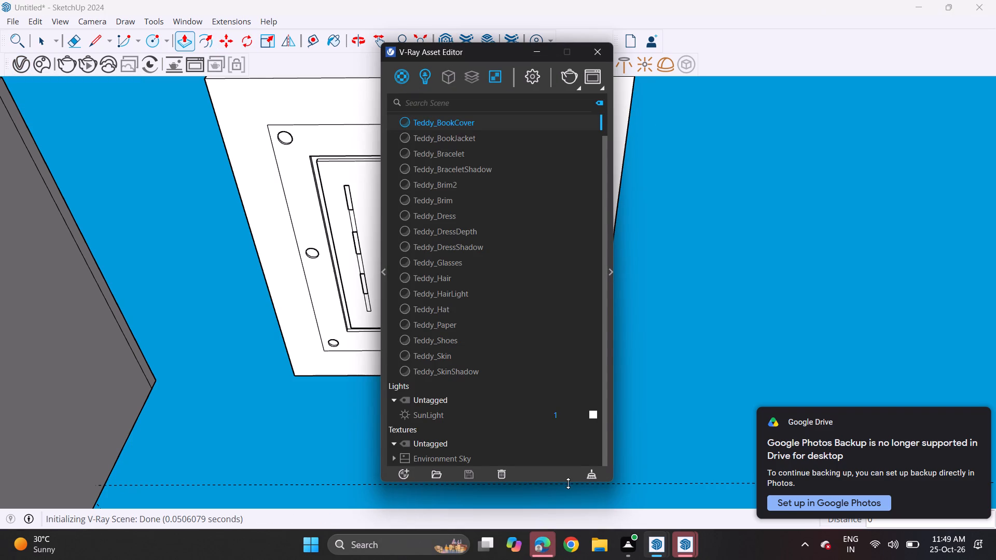
pyautogui.click(610, 398)
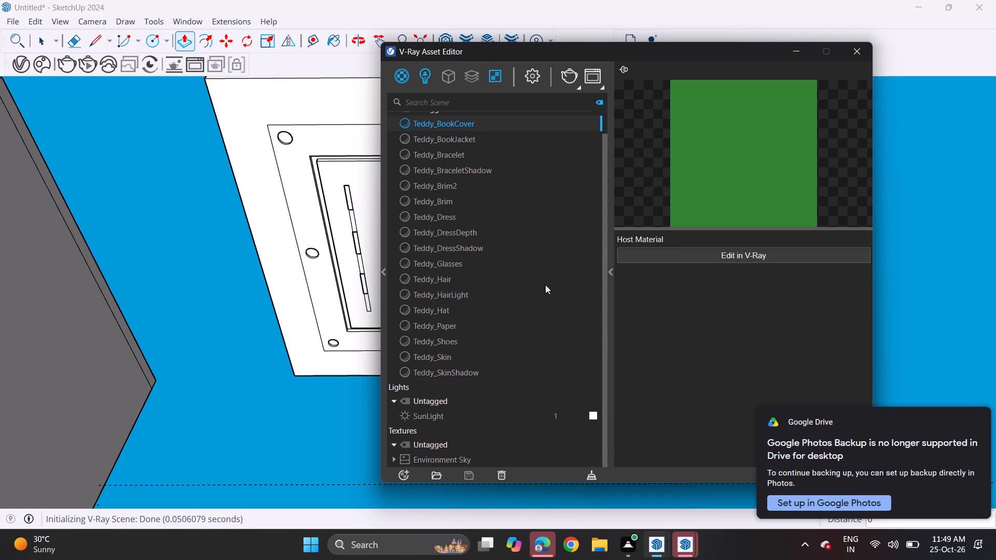
pyautogui.click(407, 474)
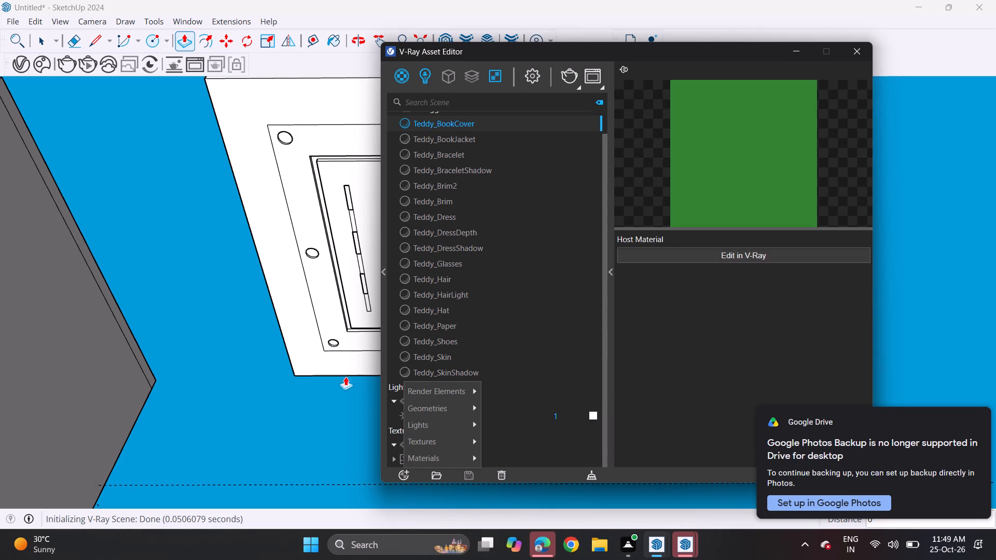
pyautogui.click(384, 271)
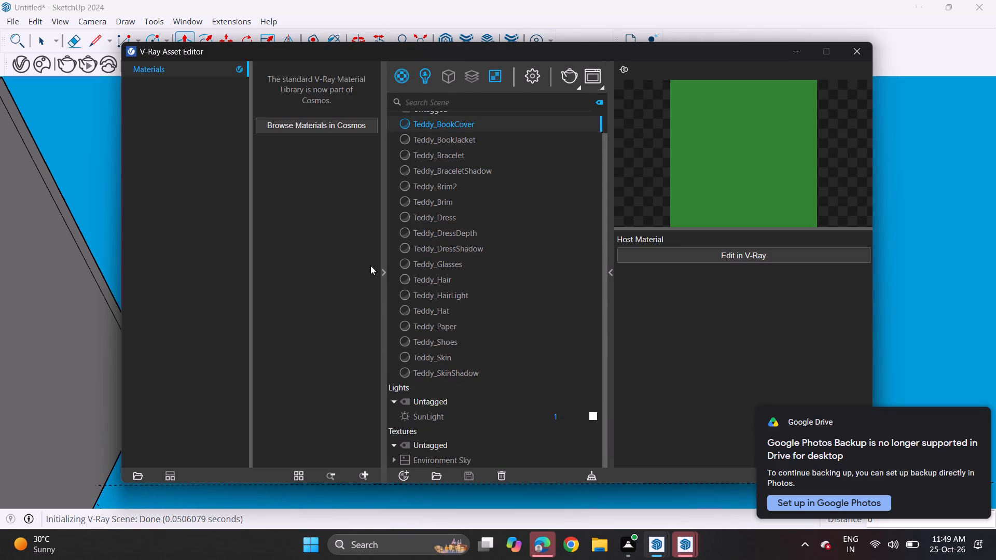
pyautogui.click(328, 127)
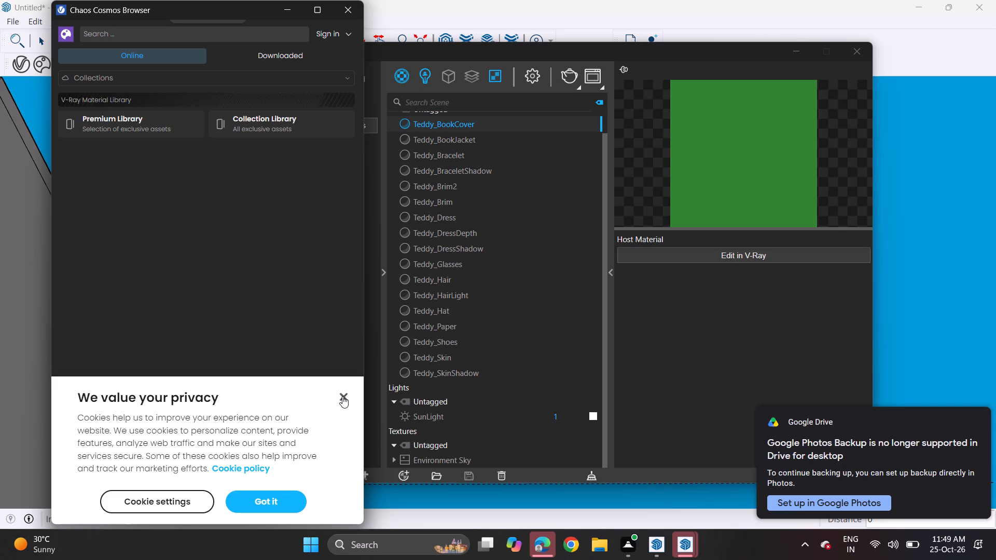
pyautogui.click(342, 396)
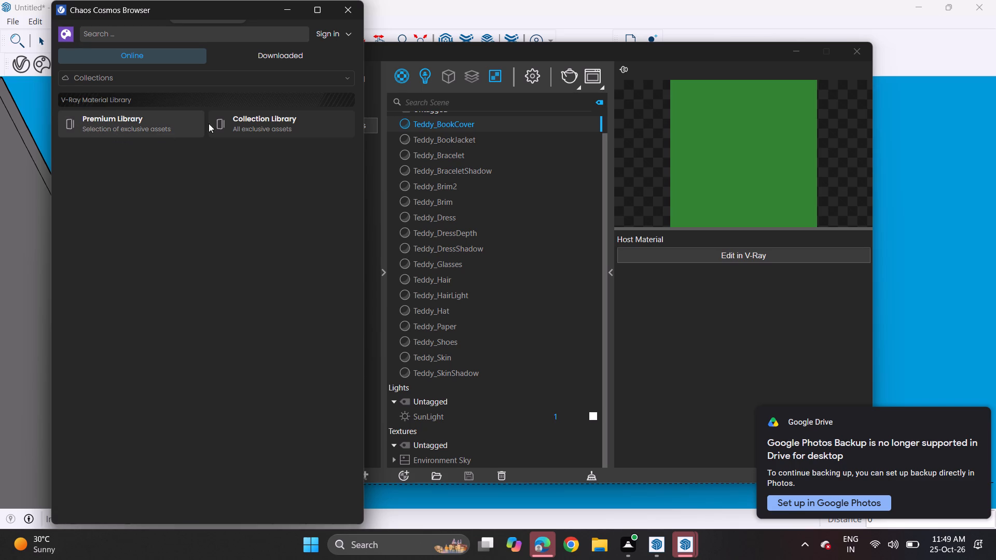
# Examine the Cosmos asset categories, including downloaded assets, 3D models, materials, HDRIs, collections and creators, for suitable lighting.
pyautogui.click(272, 59)
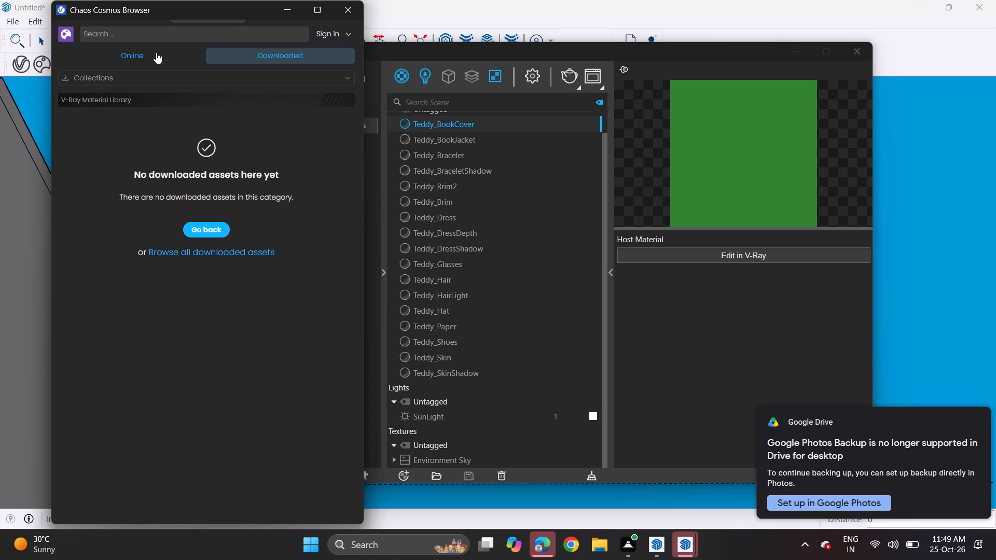
pyautogui.click(155, 49)
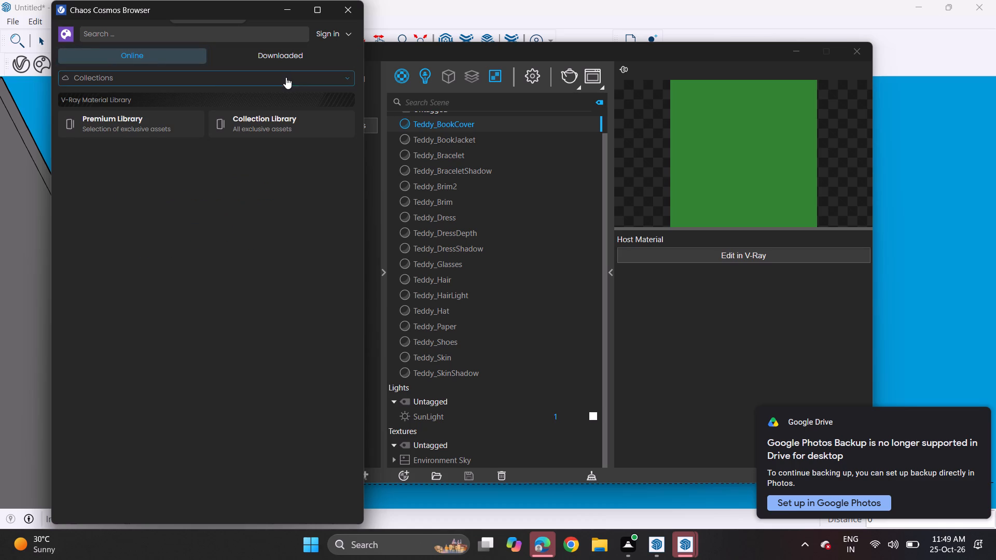
pyautogui.click(286, 77)
pyautogui.click(109, 119)
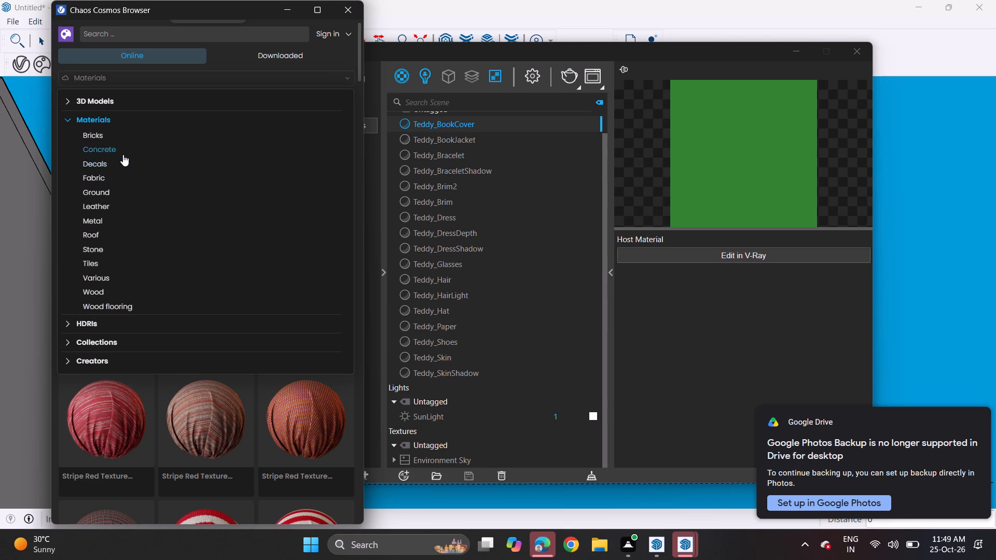
pyautogui.scroll(-5, 117, 274)
pyautogui.click(118, 98)
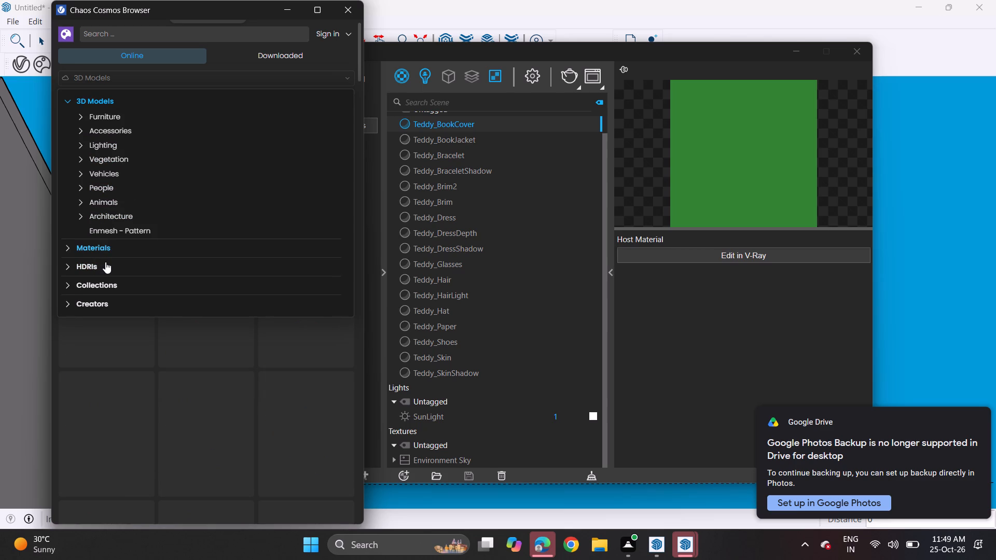
pyautogui.click(105, 266)
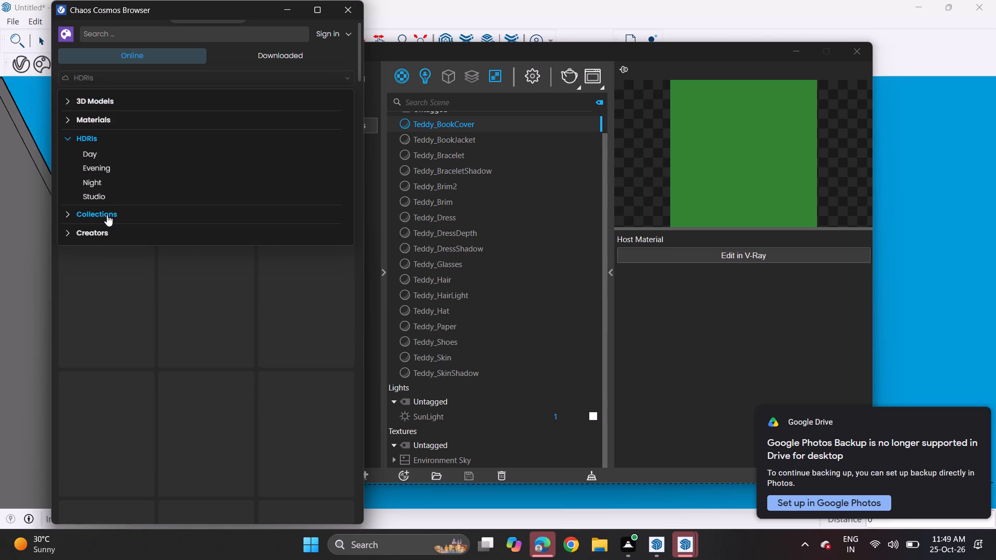
pyautogui.click(107, 215)
pyautogui.click(106, 207)
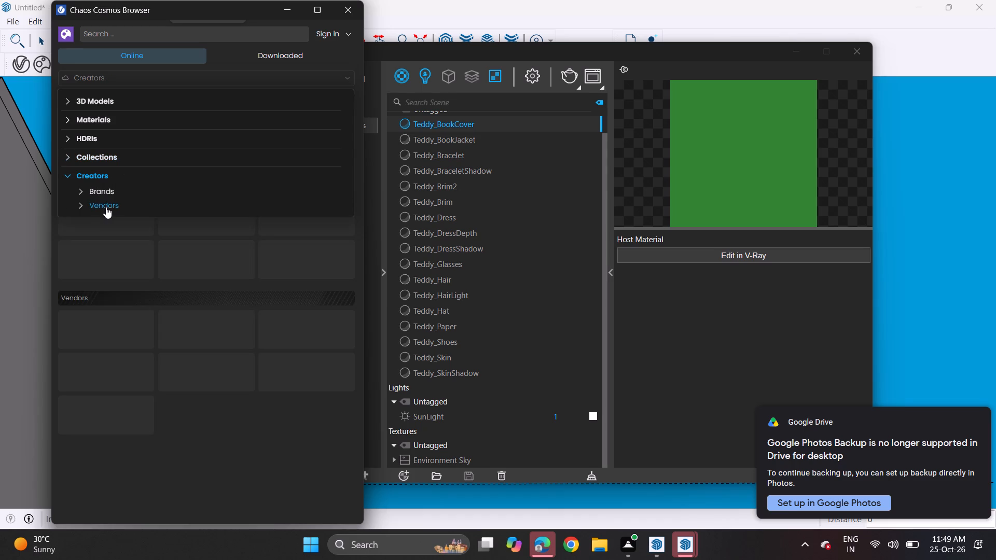
pyautogui.click(116, 151)
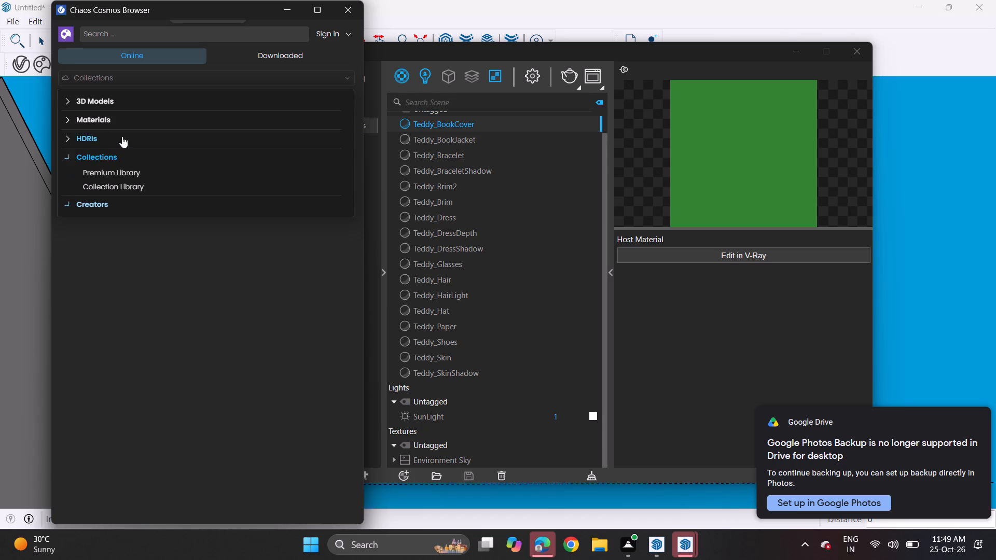
pyautogui.click(122, 136)
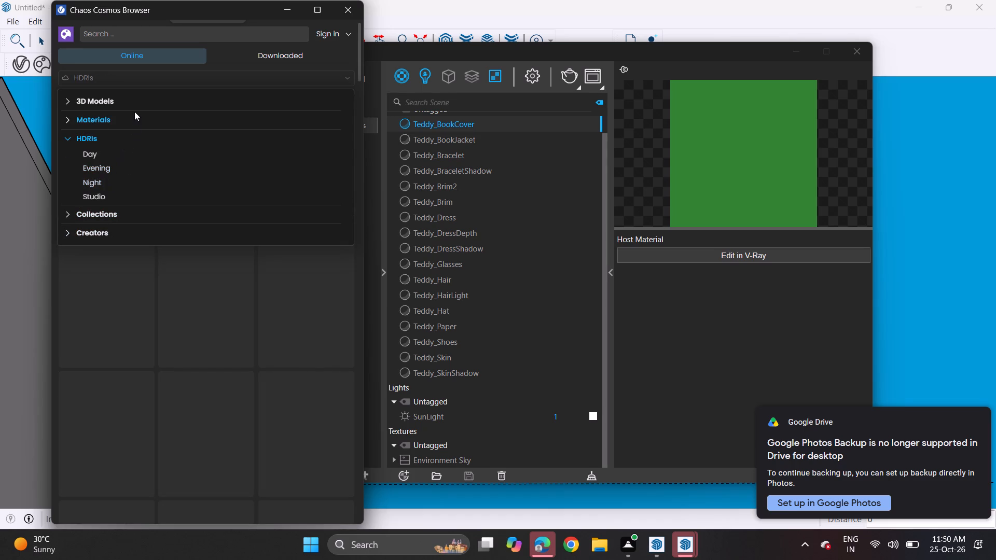
pyautogui.click(132, 120)
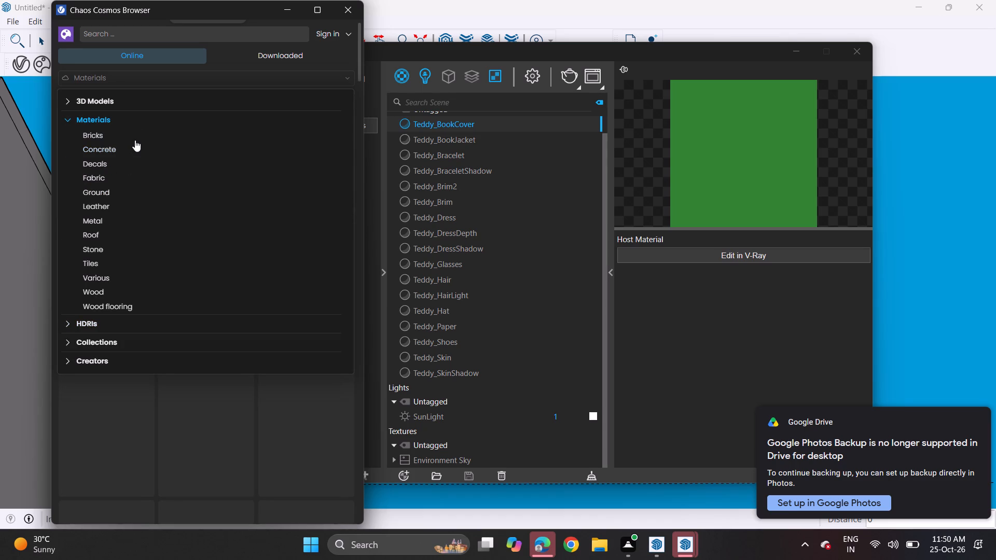
pyautogui.click(109, 91)
pyautogui.click(104, 96)
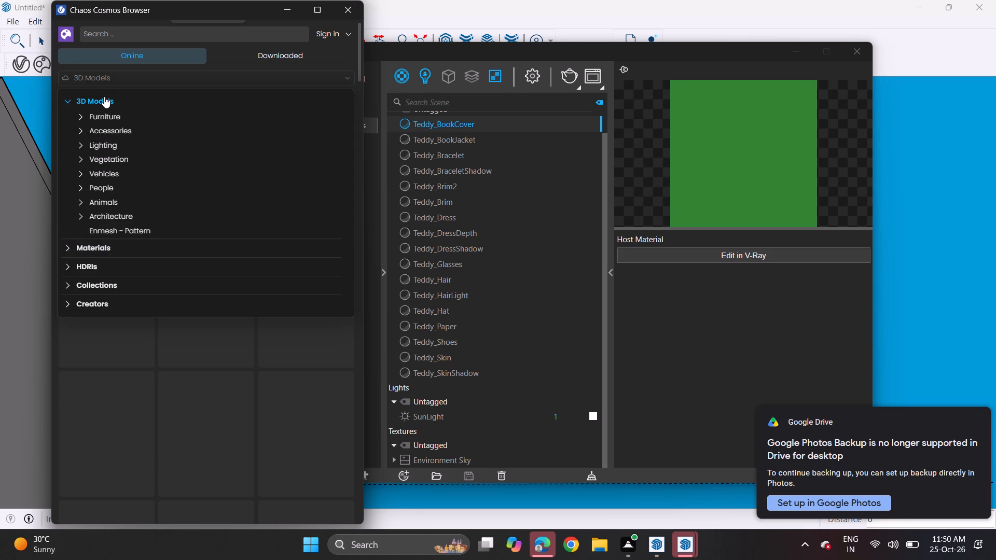
# Search the Cosmos library for "ceil" and choose the suggested Ceiling A01 200cm asset.
pyautogui.click(146, 26)
pyautogui.click(145, 34)
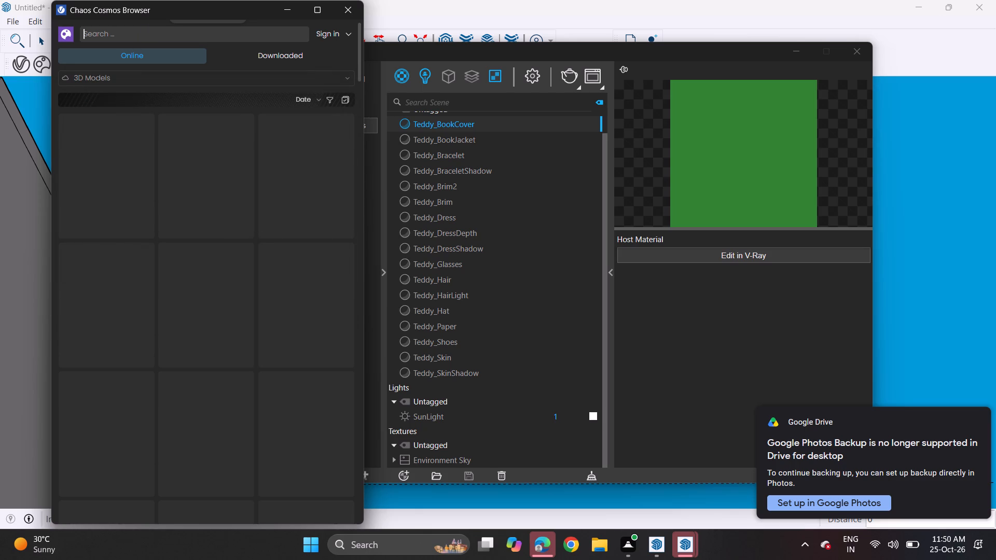
pyautogui.press('c')
pyautogui.press('e')
pyautogui.write('il')
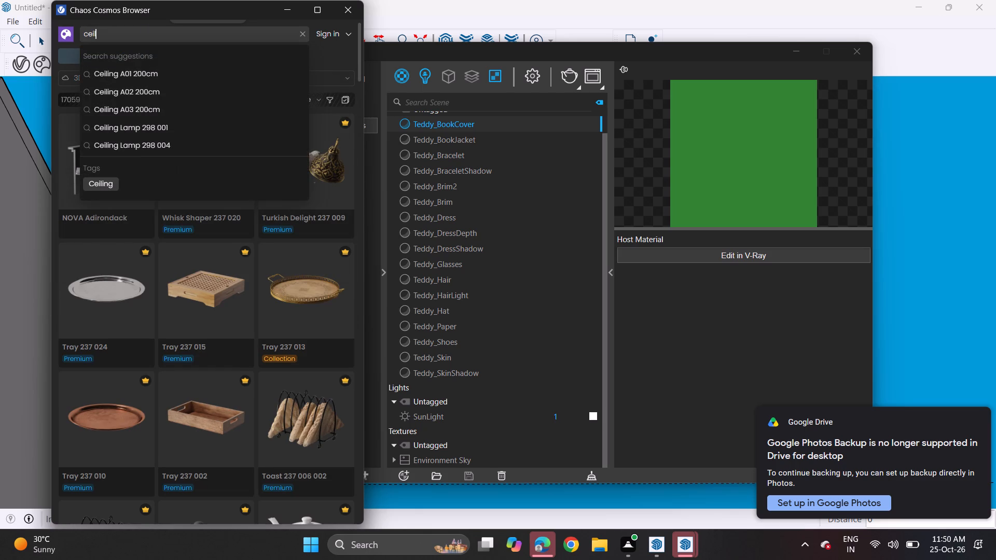
pyautogui.click(141, 76)
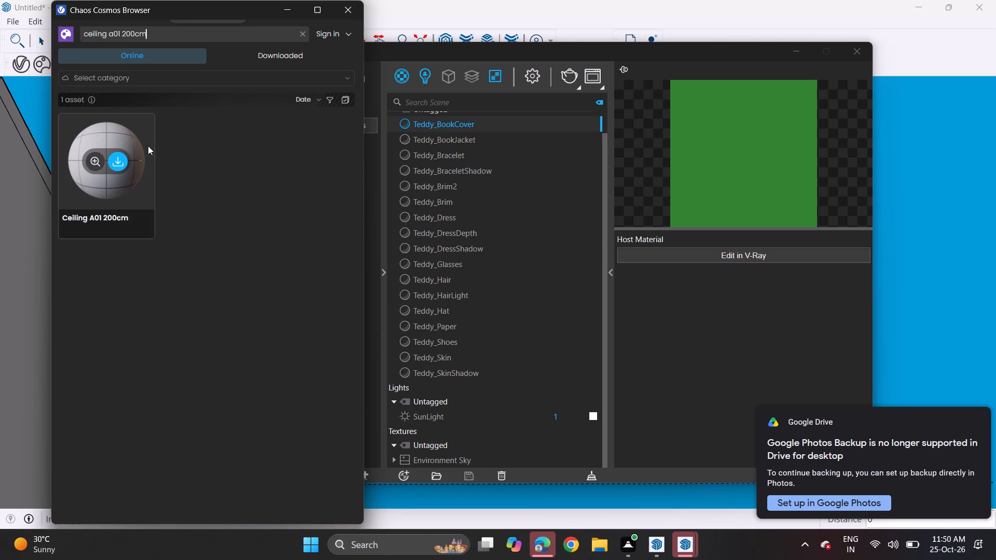
# Change the Cosmos search to "ceiling ligth" and run it.
pyautogui.click(149, 29)
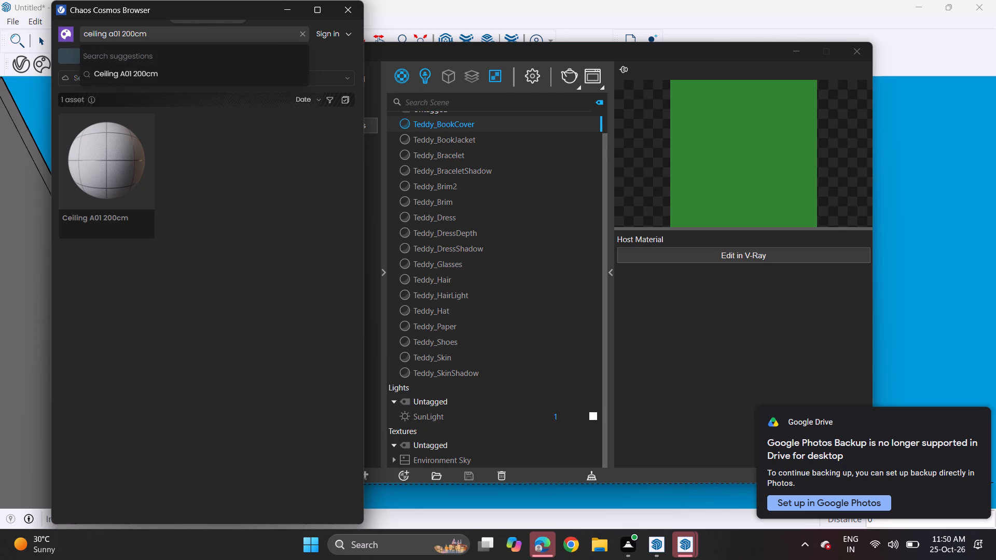
pyautogui.press('BackSpace')
pyautogui.press('BackSpace')
pyautogui.press('BackSpace')
pyautogui.press('BackSpace')
pyautogui.press('BackSpace')
pyautogui.press('BackSpace')
pyautogui.press('BackSpace')
pyautogui.press('BackSpace')
pyautogui.press('BackSpace')
pyautogui.write('ligth')
pyautogui.press('Return')
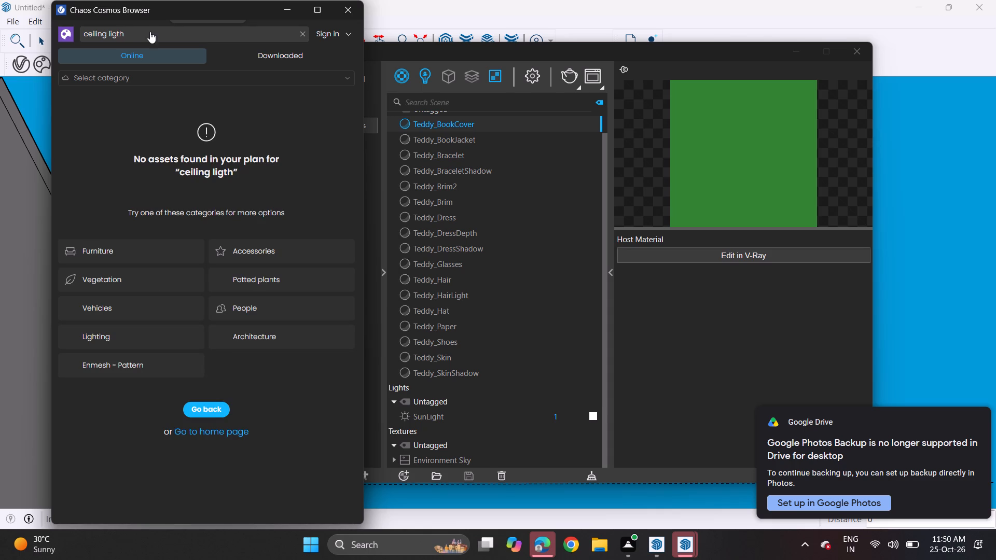
# Look through the Lighting category of 3D models for a suitable ceiling fixture.
pyautogui.click(131, 332)
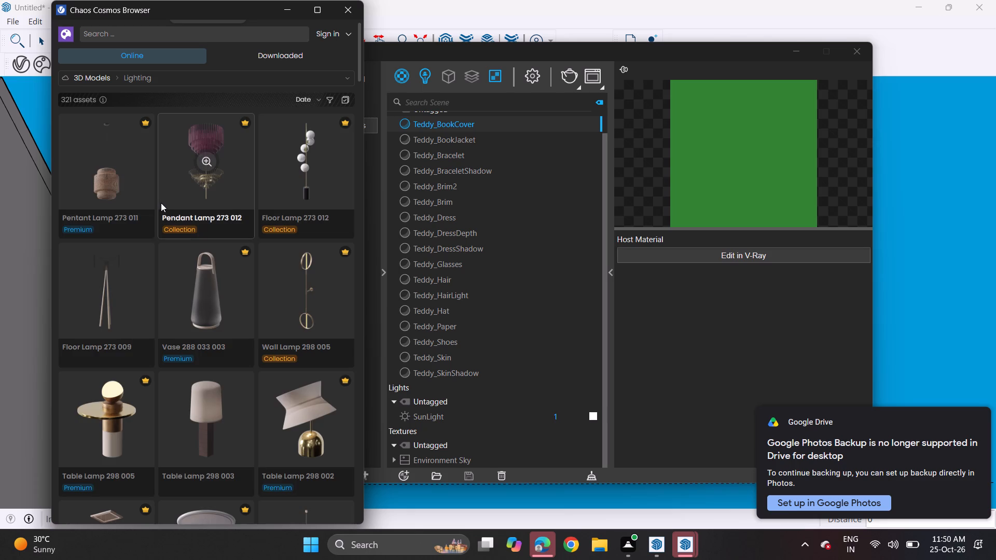
pyautogui.scroll(-5, 158, 236)
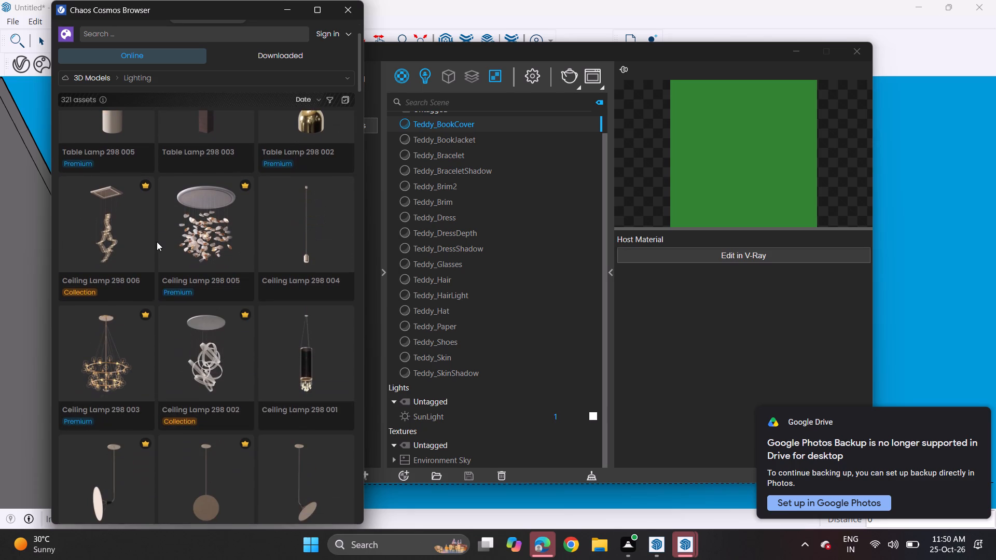
pyautogui.scroll(-3, 157, 242)
pyautogui.scroll(1, 157, 242)
pyautogui.scroll(-3, 157, 242)
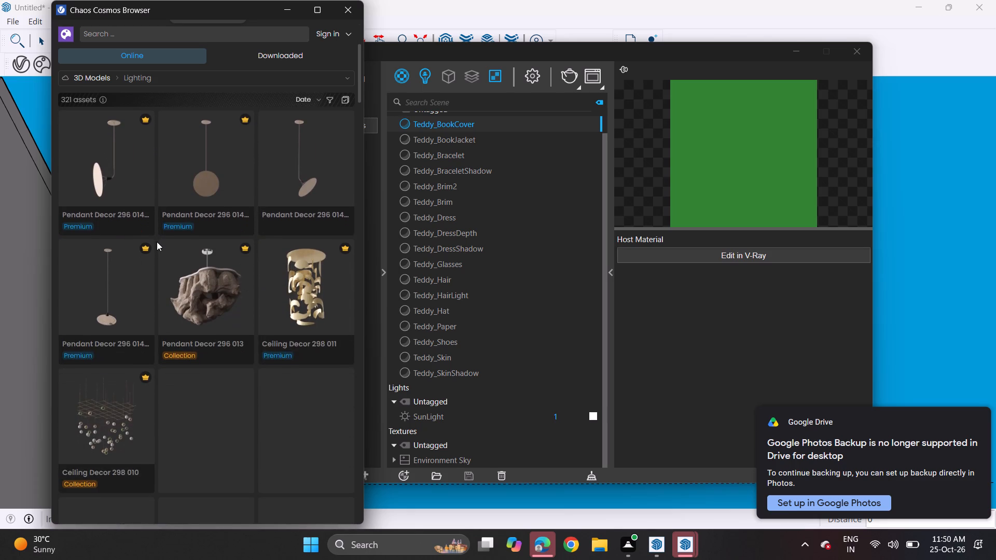
pyautogui.scroll(-4, 157, 242)
pyautogui.scroll(4, 157, 242)
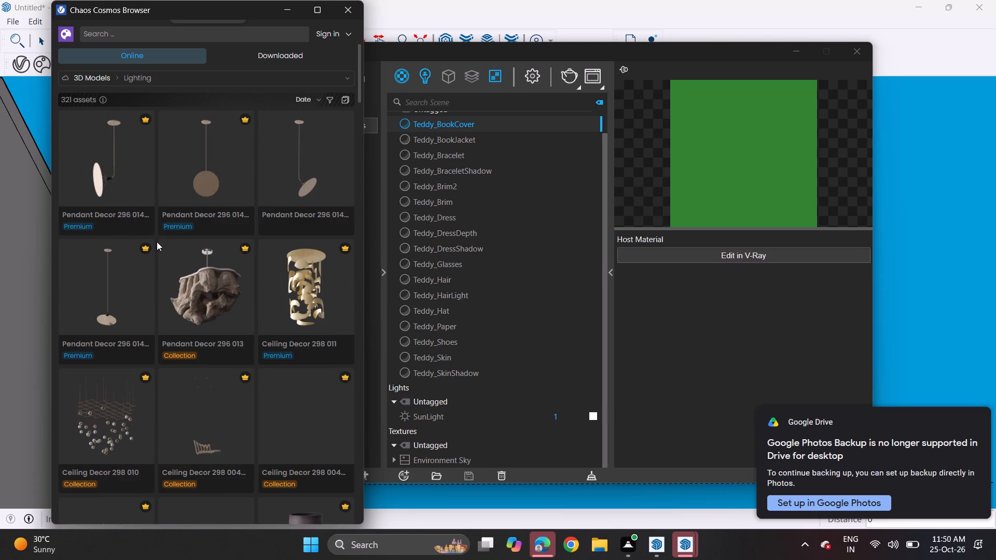
pyautogui.scroll(-6, 157, 242)
pyautogui.scroll(1, 157, 242)
pyautogui.scroll(-3, 157, 242)
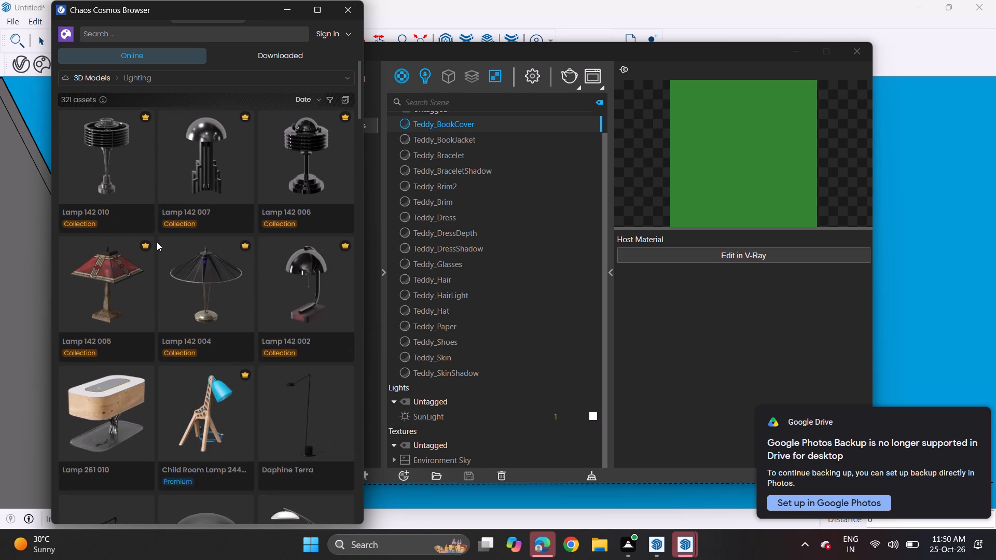
pyautogui.scroll(-12, 157, 242)
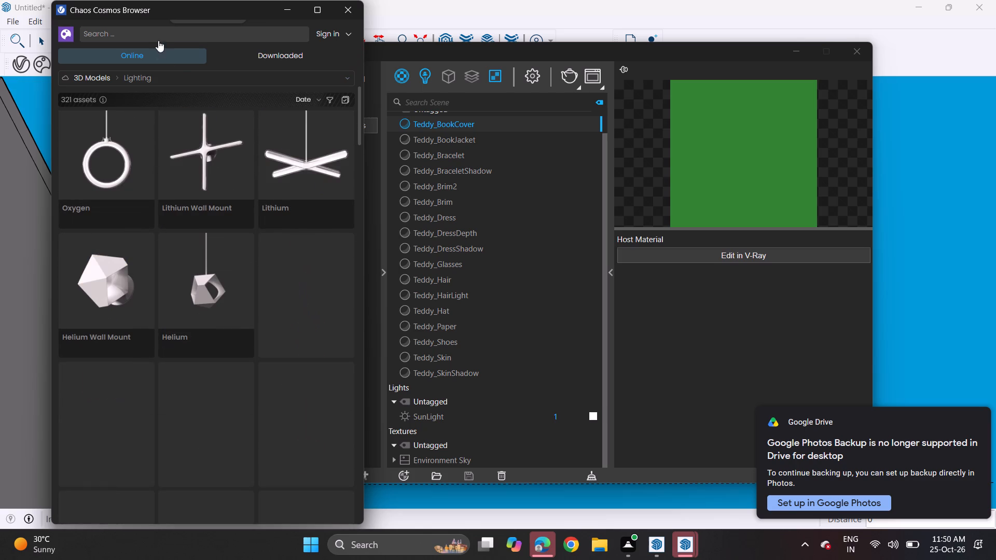
# Search the Cosmos library for "ceiling led" and look over the matching fixtures.
pyautogui.click(155, 32)
pyautogui.write('ceiling led')
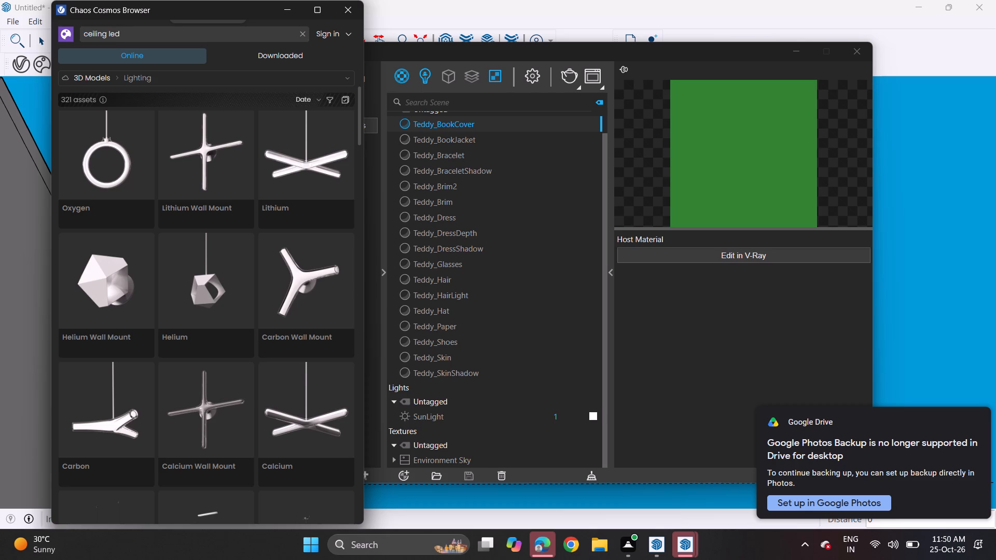
pyautogui.press('Return')
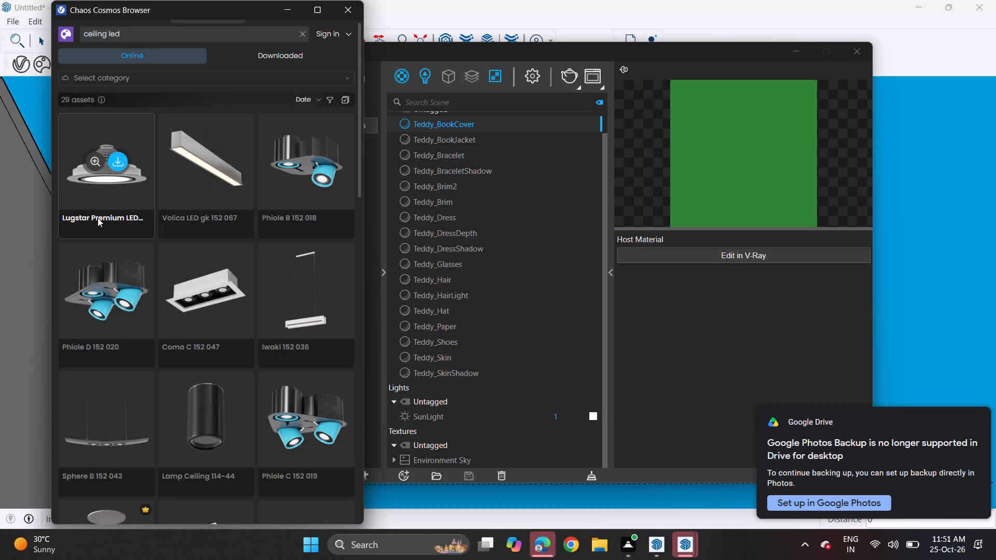
pyautogui.scroll(-4, 98, 218)
pyautogui.scroll(5, 98, 218)
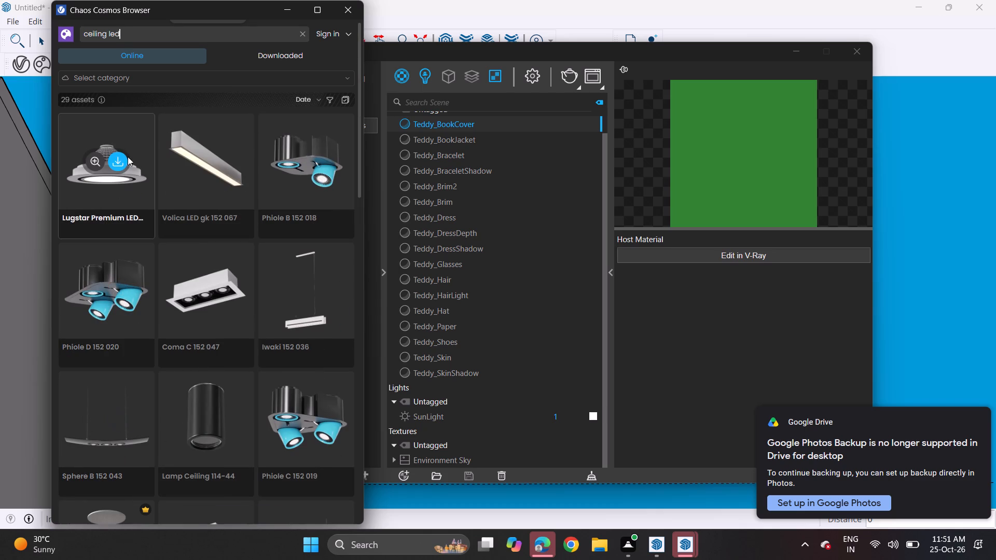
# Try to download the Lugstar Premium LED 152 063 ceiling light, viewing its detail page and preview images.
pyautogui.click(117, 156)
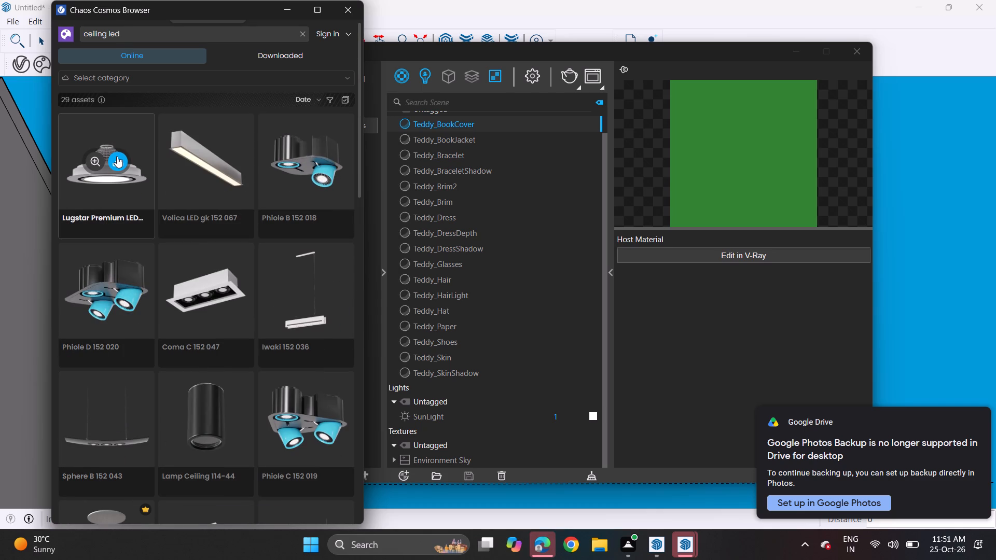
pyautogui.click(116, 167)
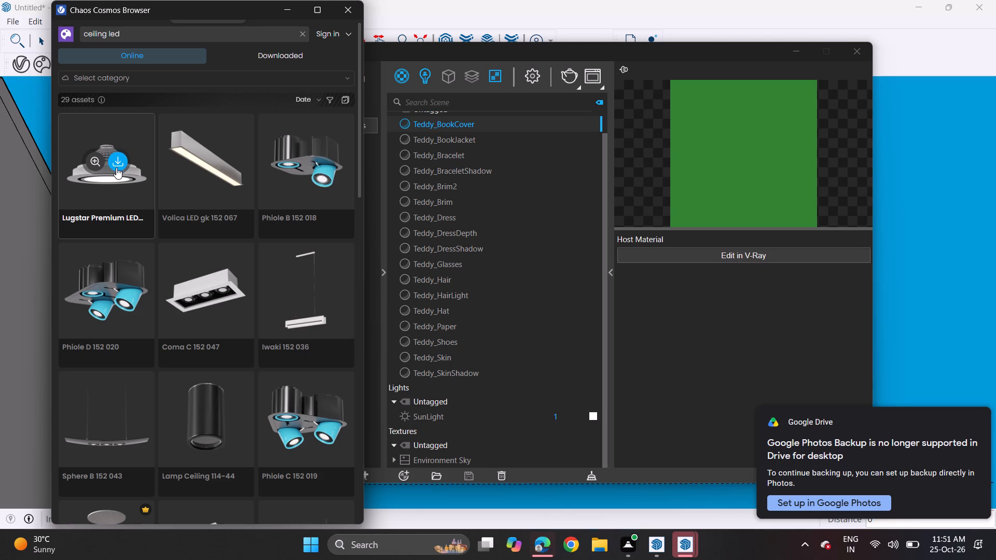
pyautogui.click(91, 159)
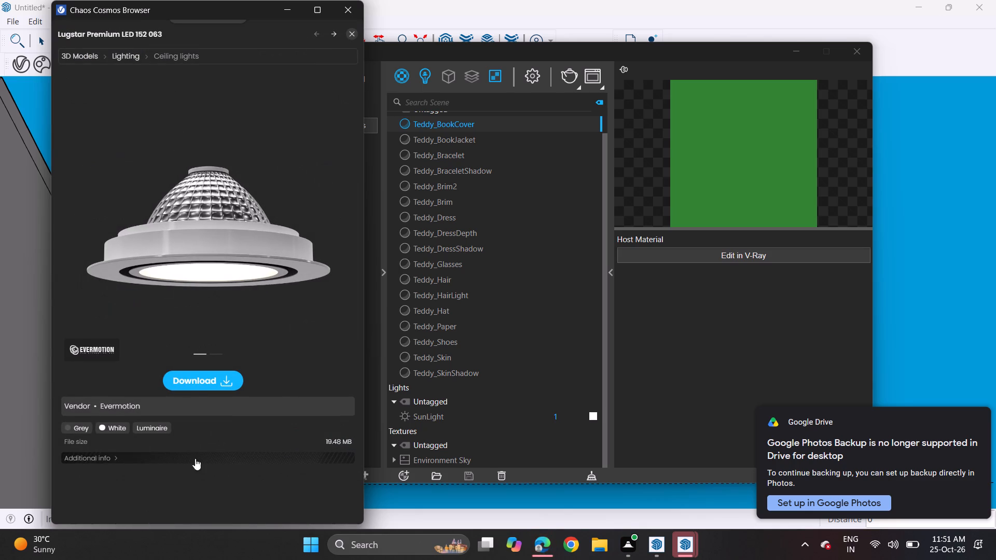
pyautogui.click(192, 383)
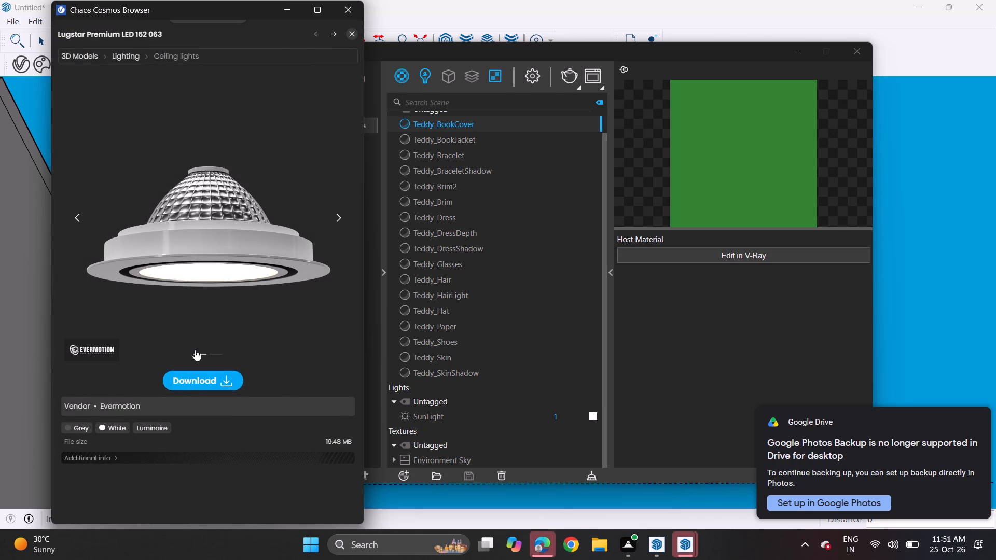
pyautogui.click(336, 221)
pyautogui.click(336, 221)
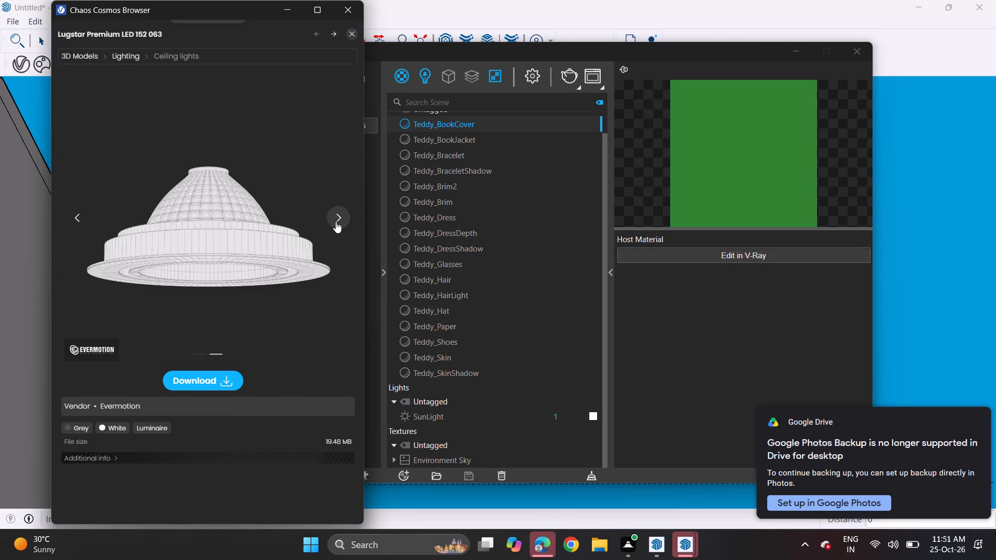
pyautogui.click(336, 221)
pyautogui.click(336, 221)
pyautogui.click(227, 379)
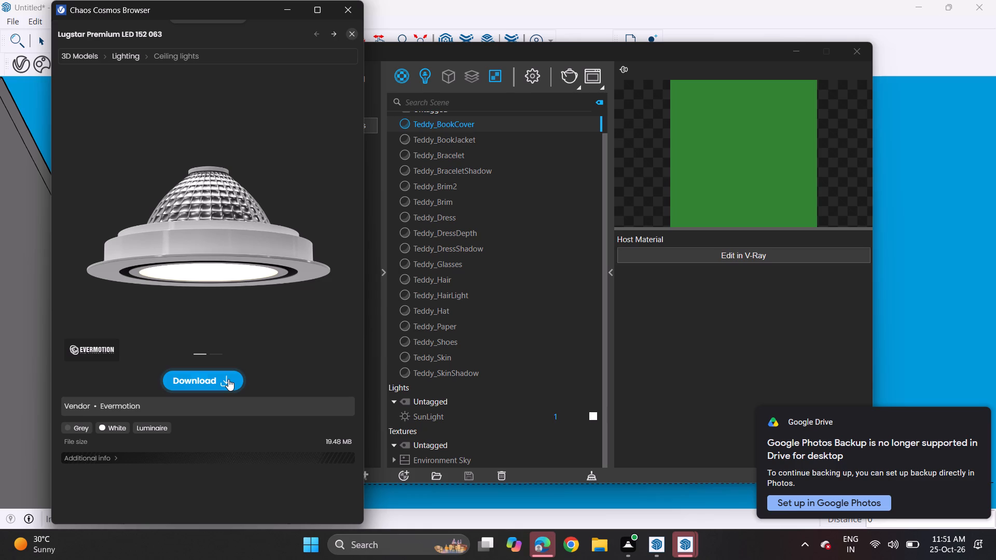
# Examine the related fixtures suggested below the Lugstar Premium LED 152 063 for an alternative ceiling light.
pyautogui.scroll(-6, 232, 320)
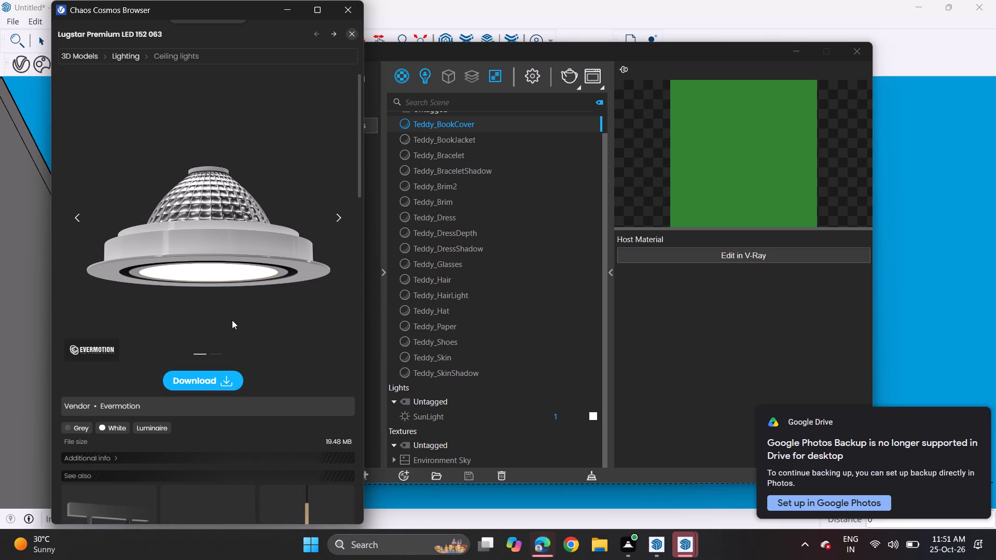
pyautogui.scroll(-4, 232, 320)
pyautogui.scroll(1, 232, 320)
pyautogui.scroll(-1, 232, 320)
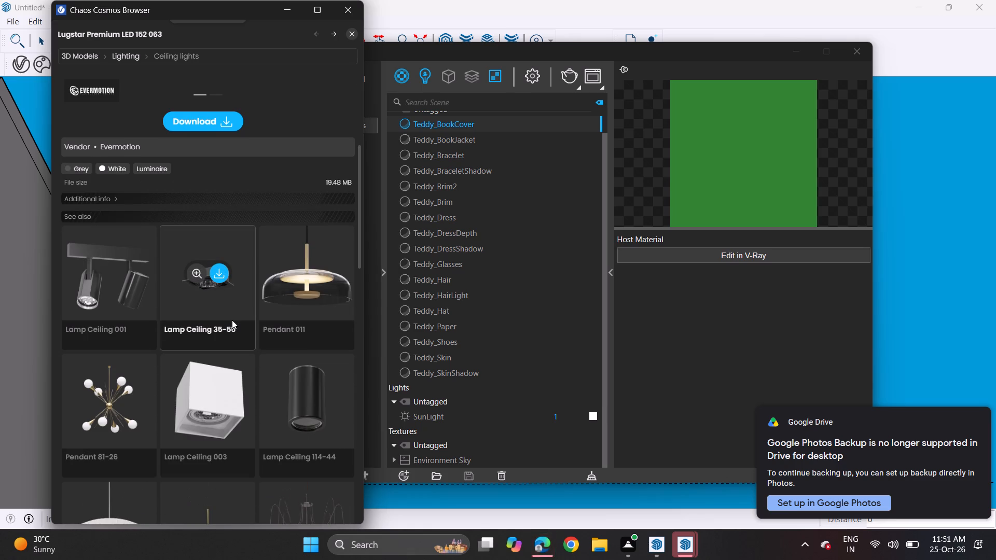
pyautogui.scroll(3, 232, 320)
pyautogui.scroll(-1, 232, 320)
pyautogui.scroll(2, 232, 320)
pyautogui.scroll(-9, 228, 327)
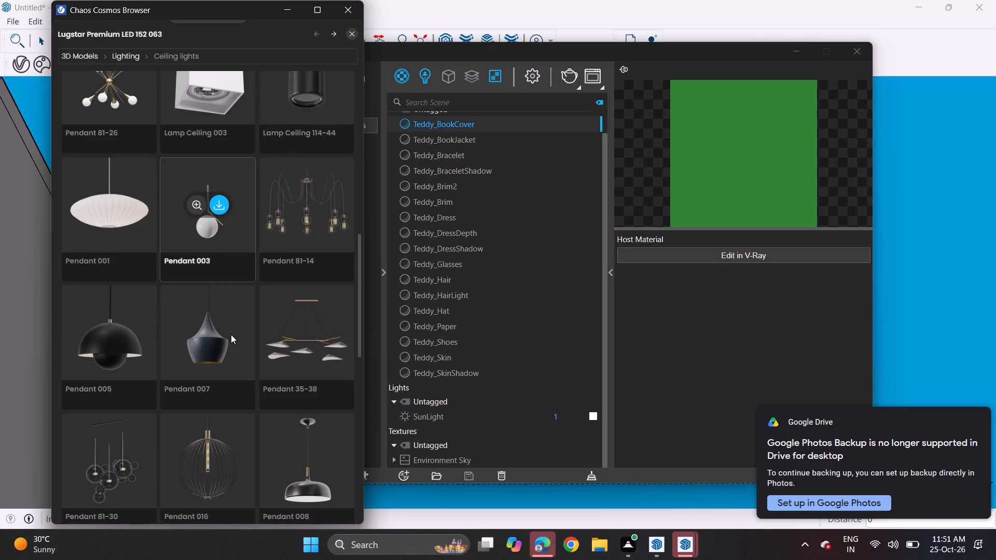
# Examine the remaining pendant and ceiling fixtures suggested as related to the Lugstar Premium LED 152 063.
pyautogui.scroll(-9, 231, 334)
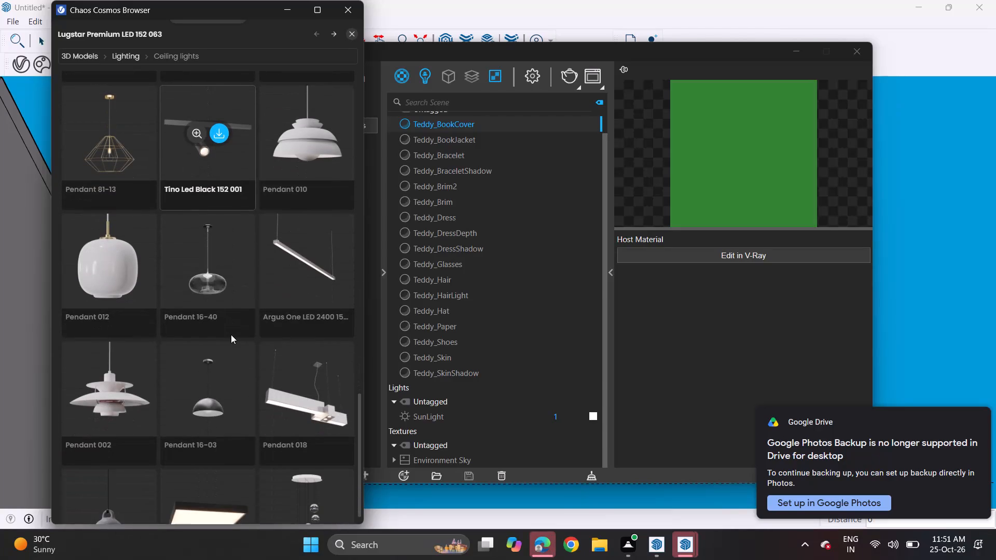
pyautogui.scroll(10, 231, 334)
pyautogui.scroll(-1, 231, 334)
pyautogui.scroll(3, 231, 334)
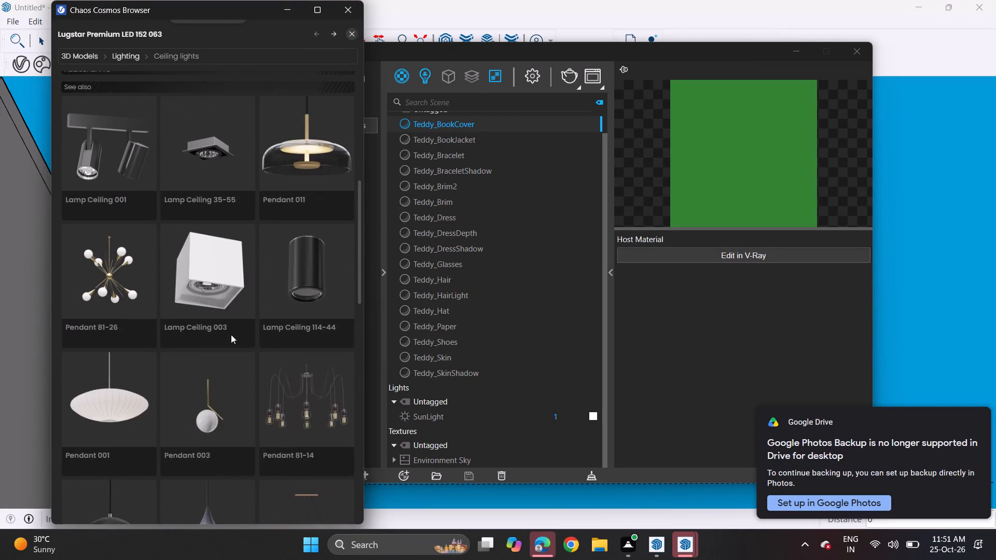
pyautogui.scroll(3, 231, 327)
pyautogui.scroll(-1, 231, 327)
pyautogui.scroll(8, 231, 327)
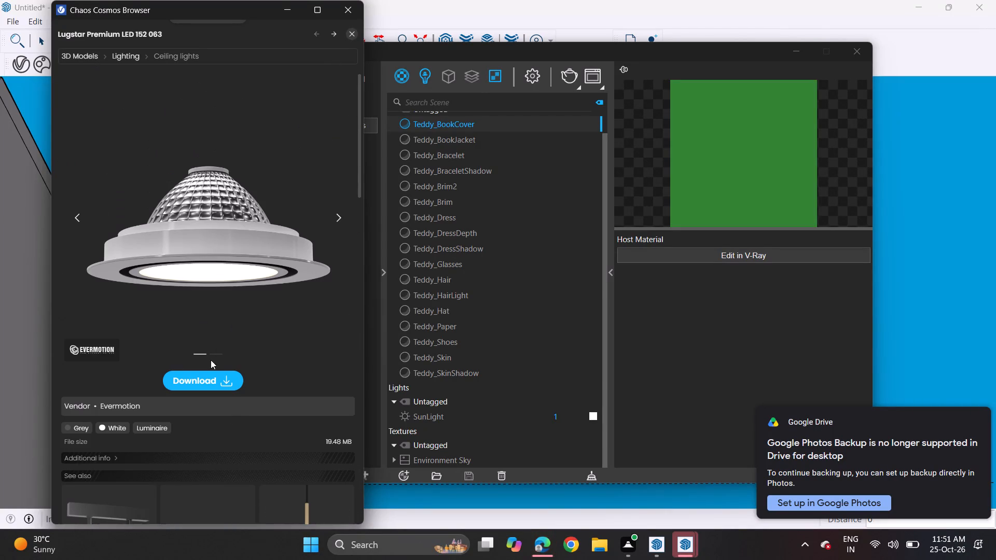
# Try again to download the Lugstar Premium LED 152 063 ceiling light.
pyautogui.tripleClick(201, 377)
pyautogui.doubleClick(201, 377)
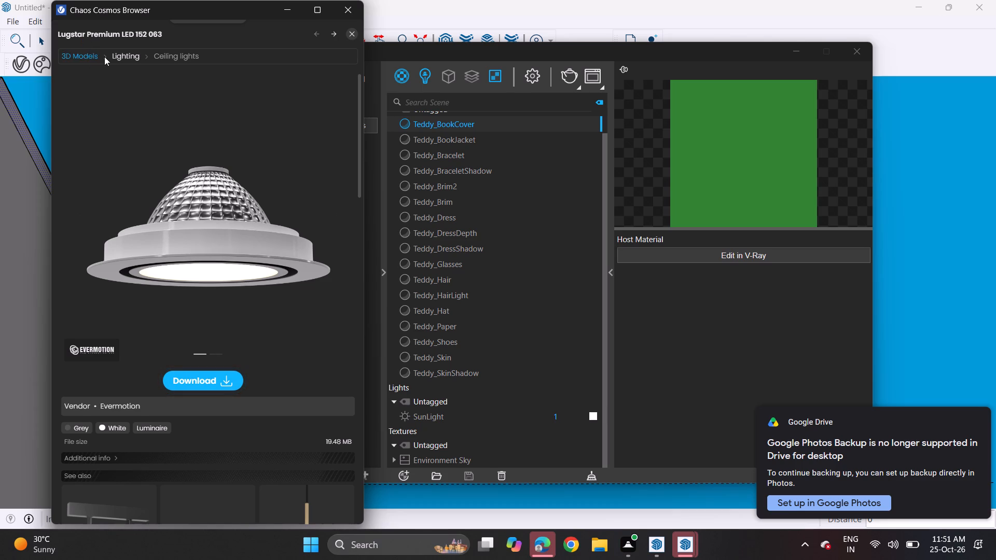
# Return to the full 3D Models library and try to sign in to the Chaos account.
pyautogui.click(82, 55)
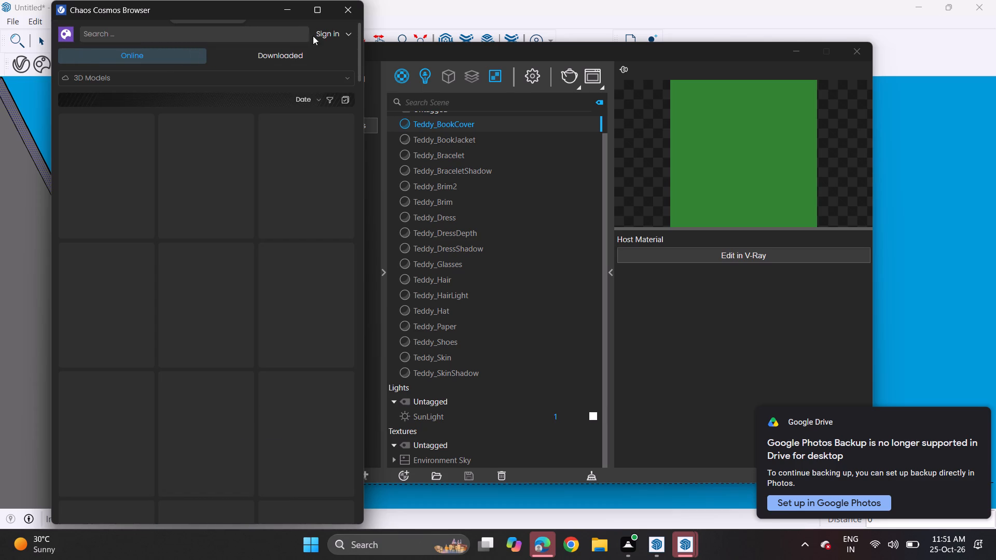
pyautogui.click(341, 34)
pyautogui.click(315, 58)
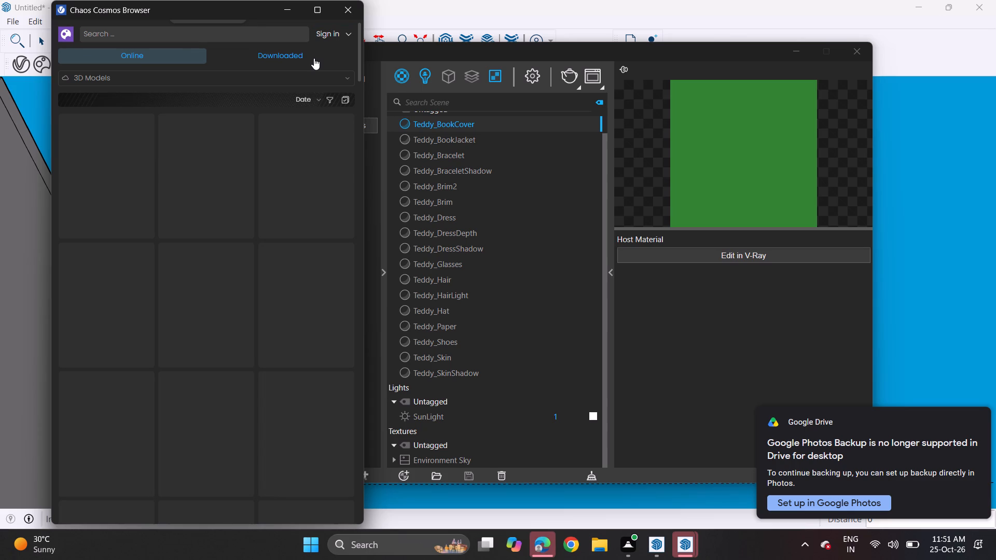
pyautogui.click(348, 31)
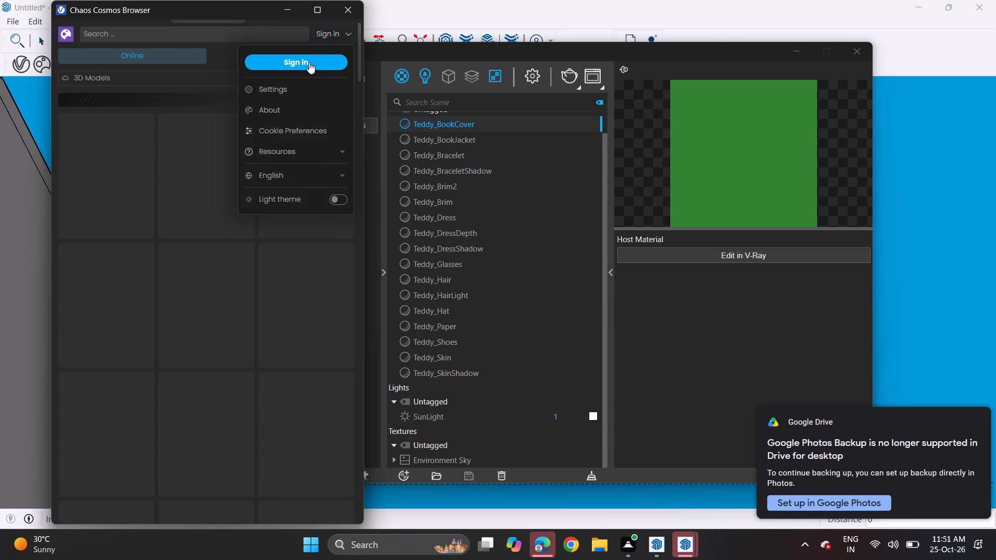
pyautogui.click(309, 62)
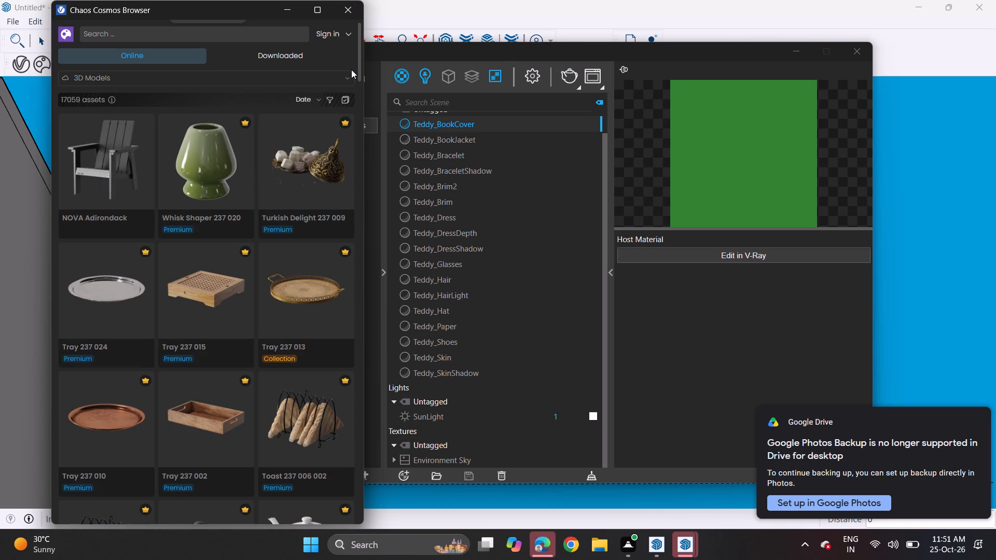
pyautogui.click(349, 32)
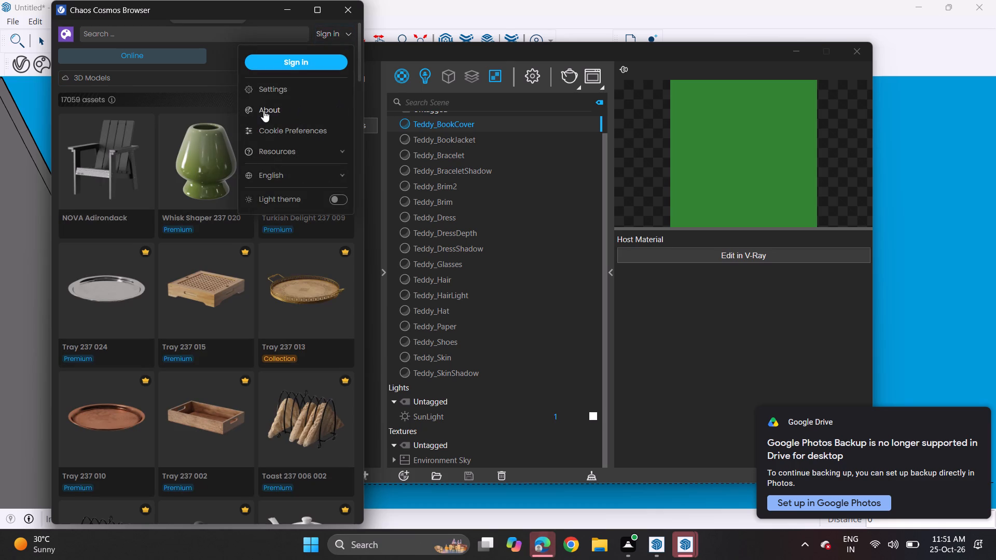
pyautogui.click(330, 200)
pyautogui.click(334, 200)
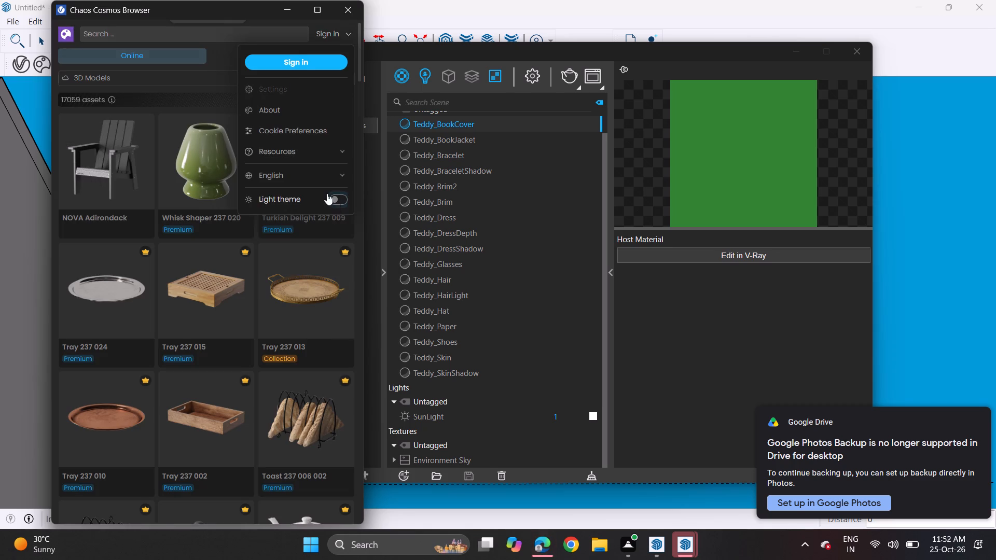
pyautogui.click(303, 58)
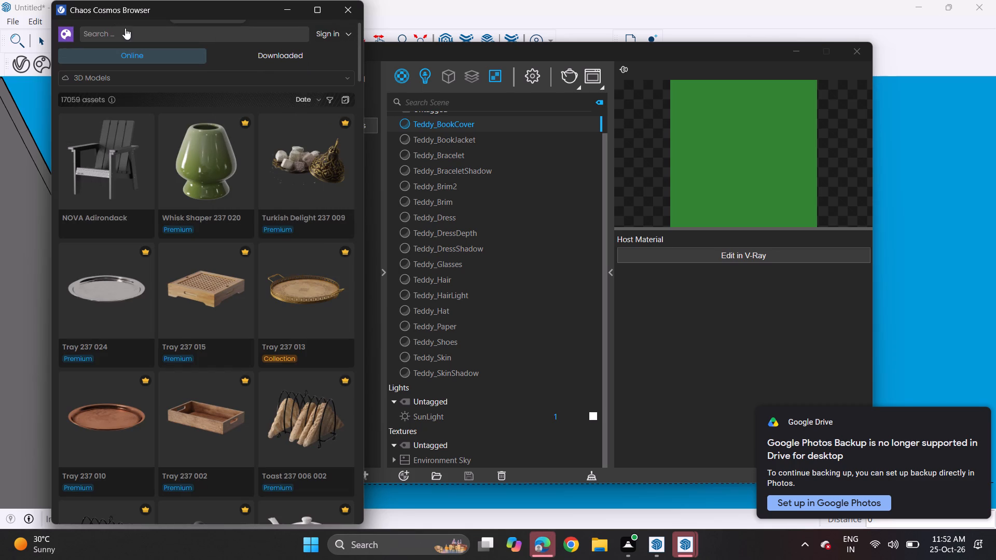
# Close the Chaos Cosmos Browser and reopen it from the V-Ray Asset Editor's material library.
pyautogui.click(348, 17)
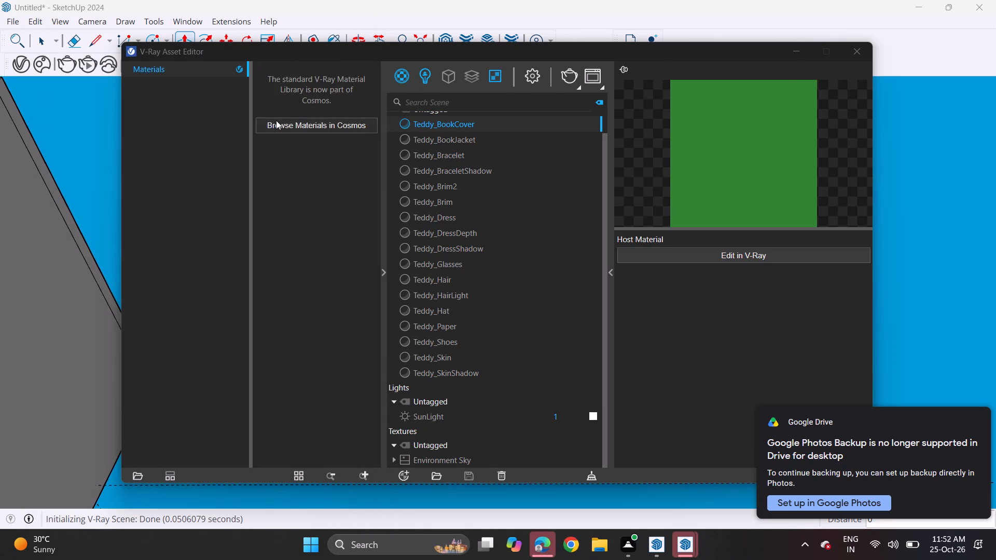
pyautogui.click(235, 64)
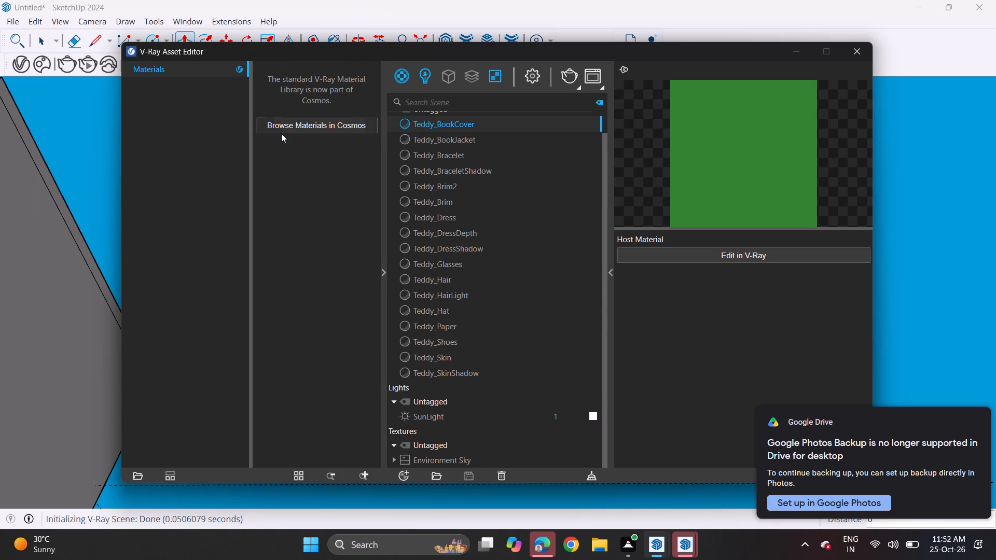
pyautogui.click(283, 123)
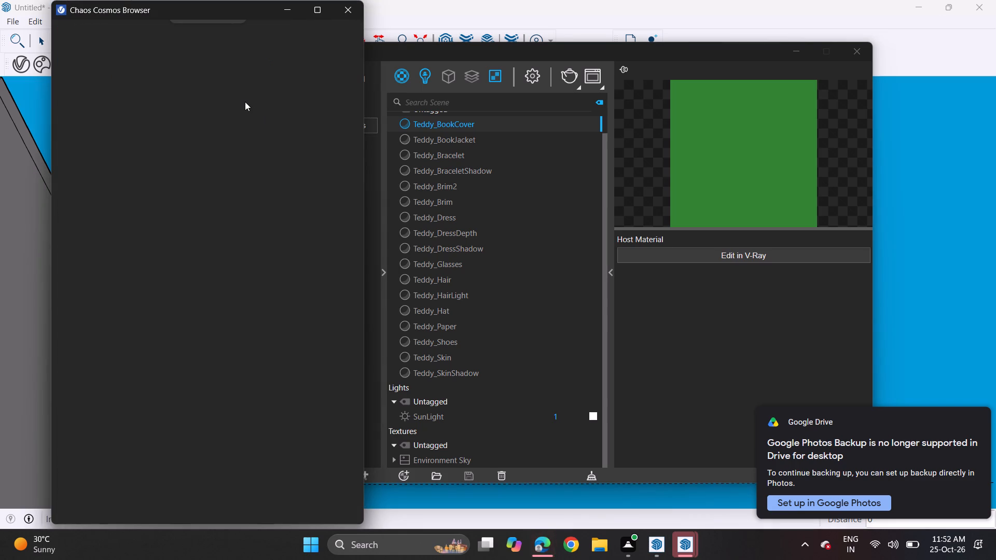
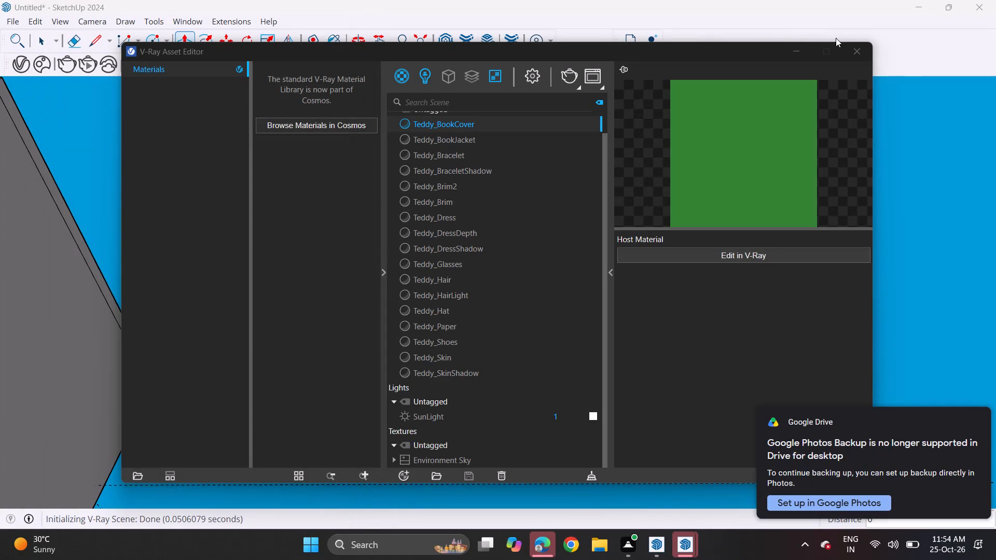
# Close the V-Ray Asset Editor to return to the ceiling model.
pyautogui.click(851, 48)
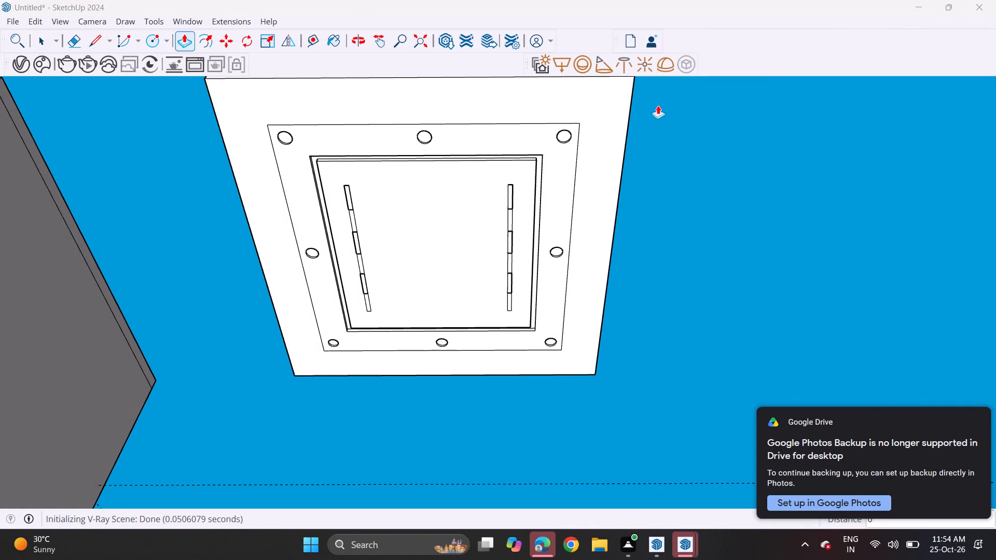
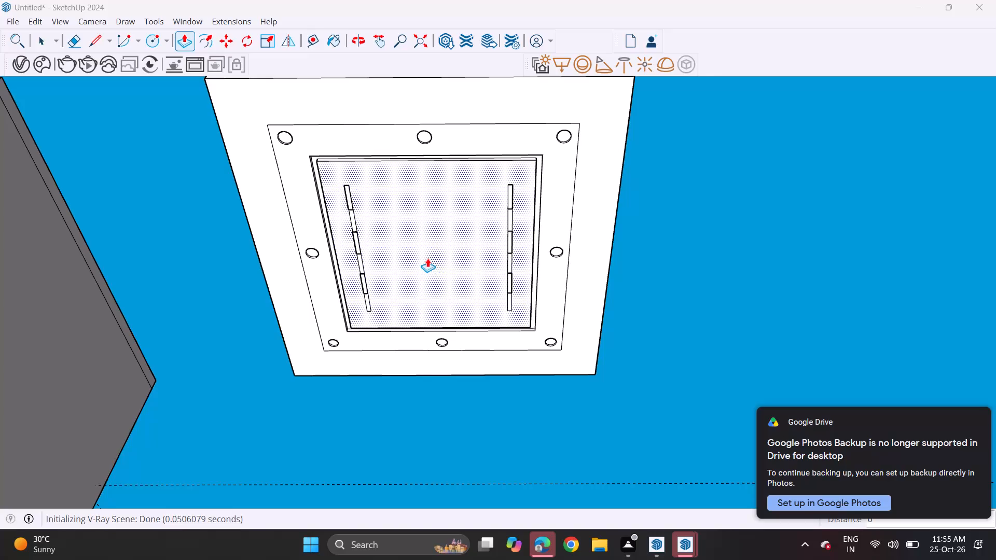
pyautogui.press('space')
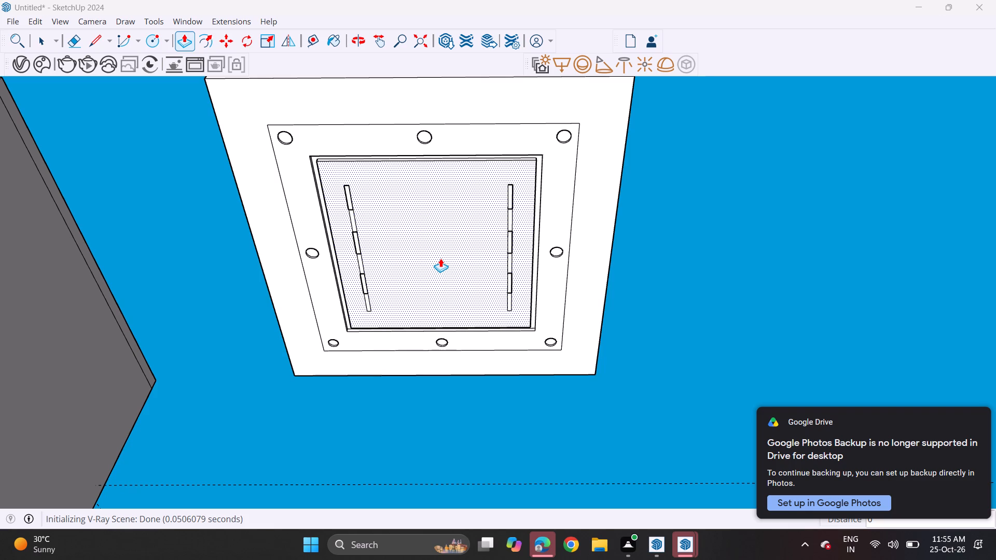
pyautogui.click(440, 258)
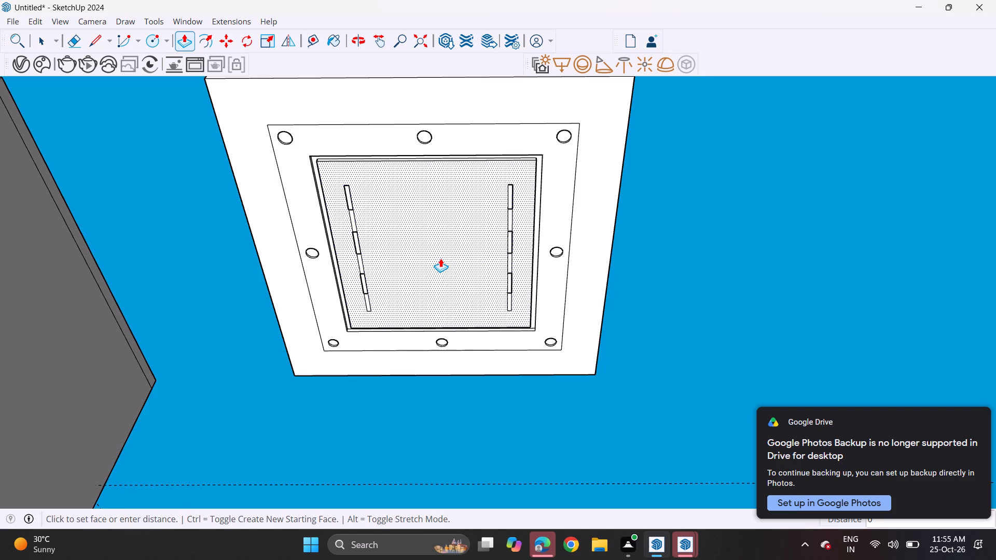
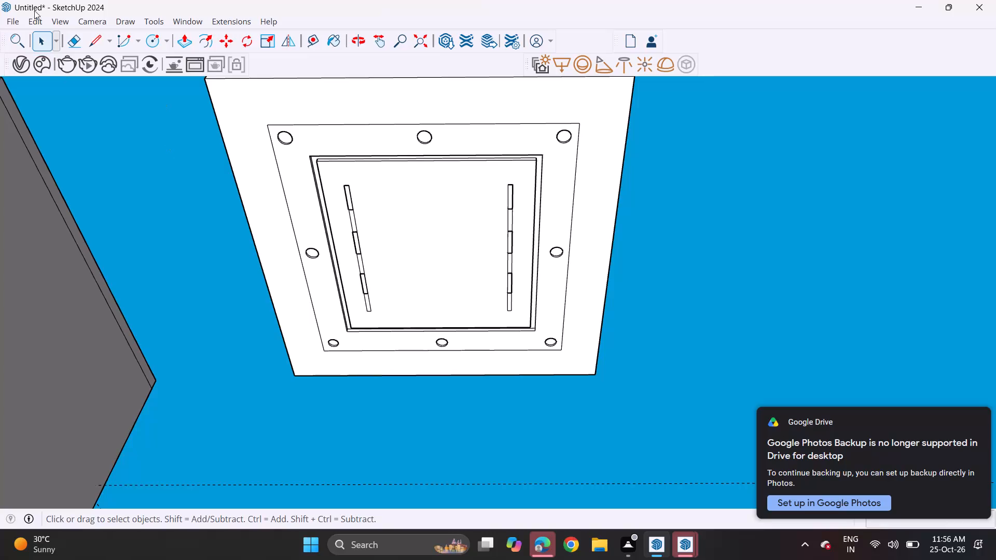
# Start a file import and look through the component models in the Downloads folder for one to bring into the kitchen model.
pyautogui.click(8, 19)
pyautogui.click(54, 198)
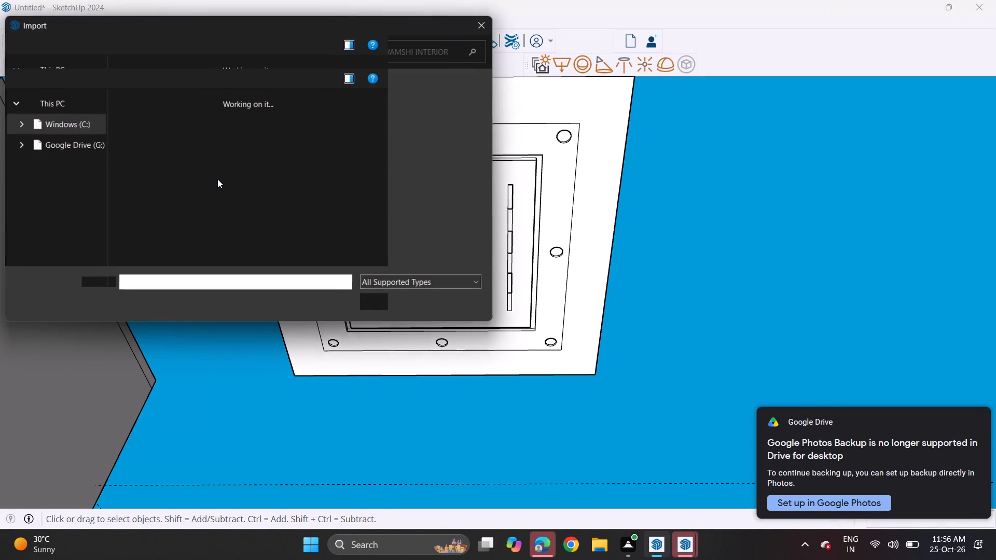
pyautogui.scroll(-2, 272, 184)
pyautogui.scroll(3, 52, 155)
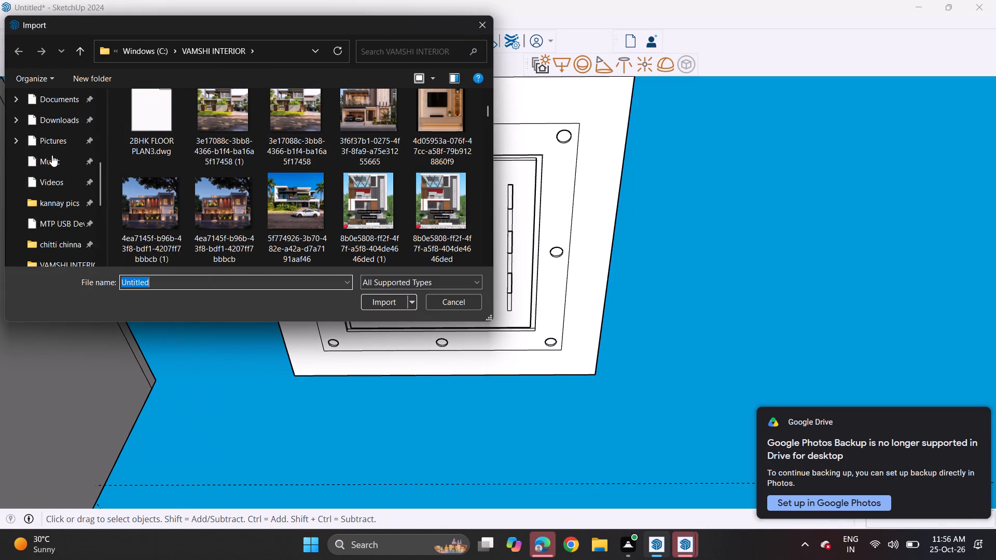
pyautogui.scroll(4, 52, 155)
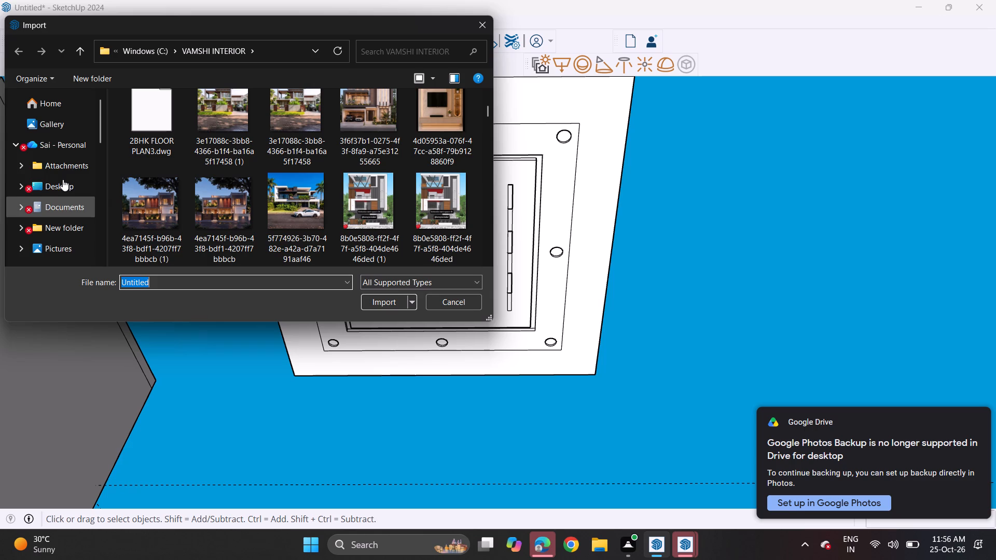
pyautogui.scroll(-3, 62, 172)
pyautogui.click(61, 127)
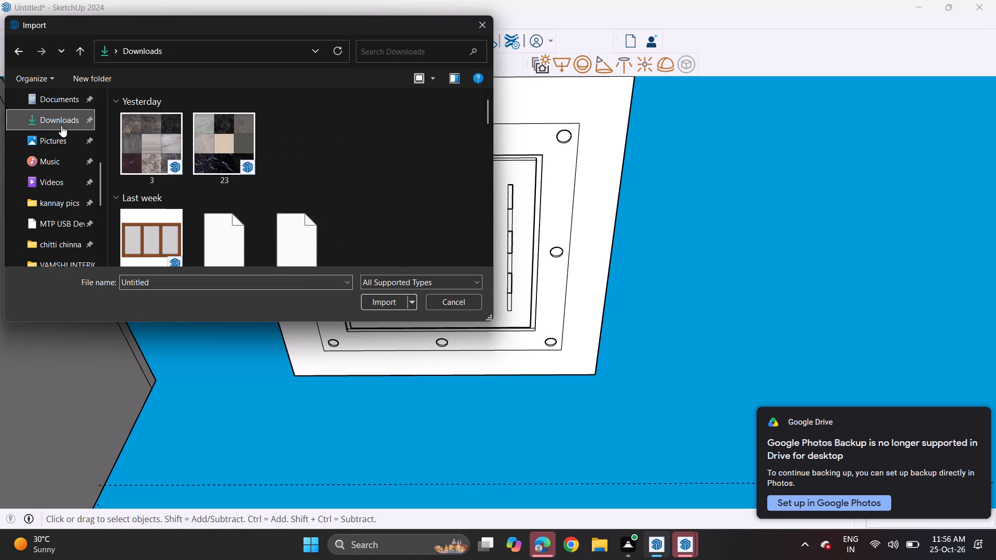
pyautogui.scroll(-4, 239, 146)
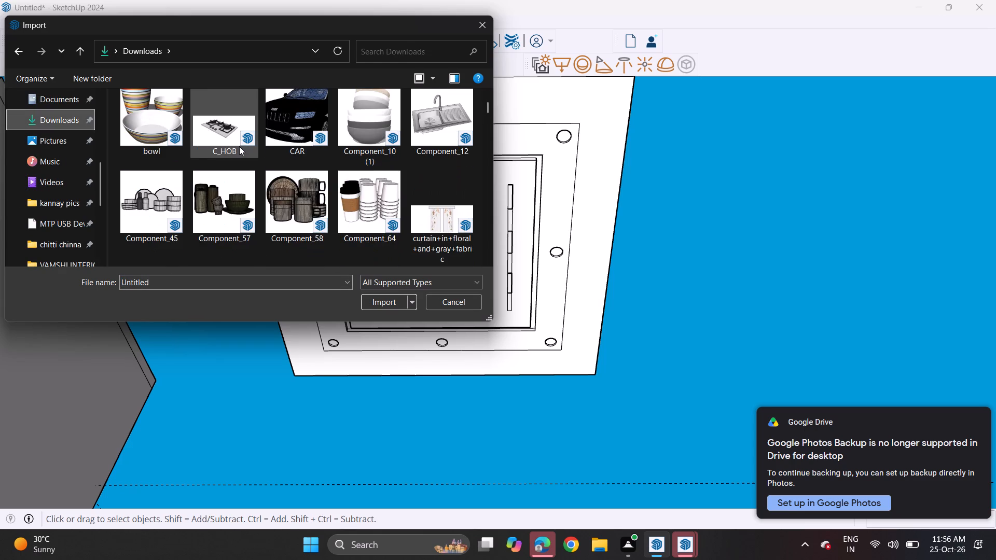
pyautogui.scroll(-1, 239, 146)
pyautogui.scroll(1, 239, 146)
pyautogui.scroll(-1, 239, 146)
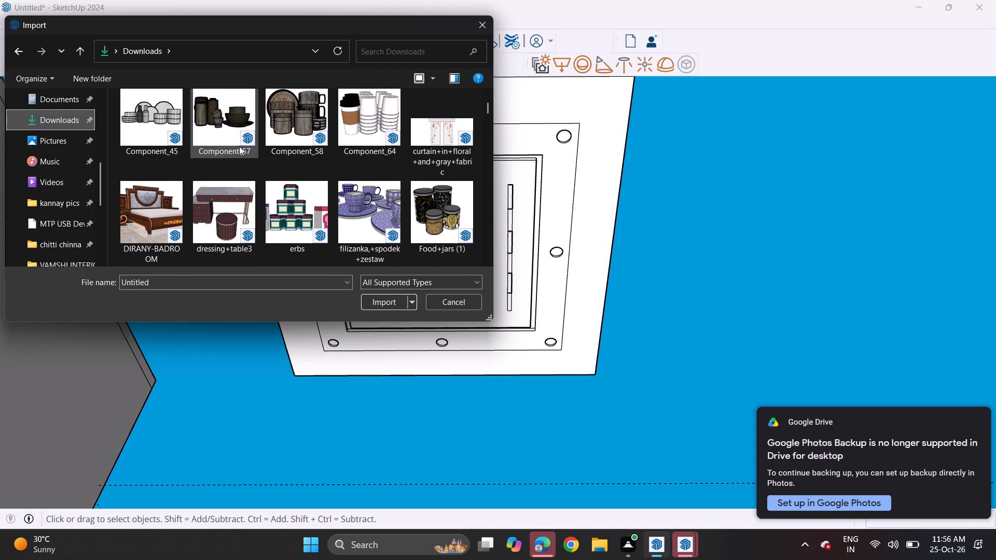
pyautogui.scroll(-6, 239, 146)
pyautogui.scroll(1, 239, 146)
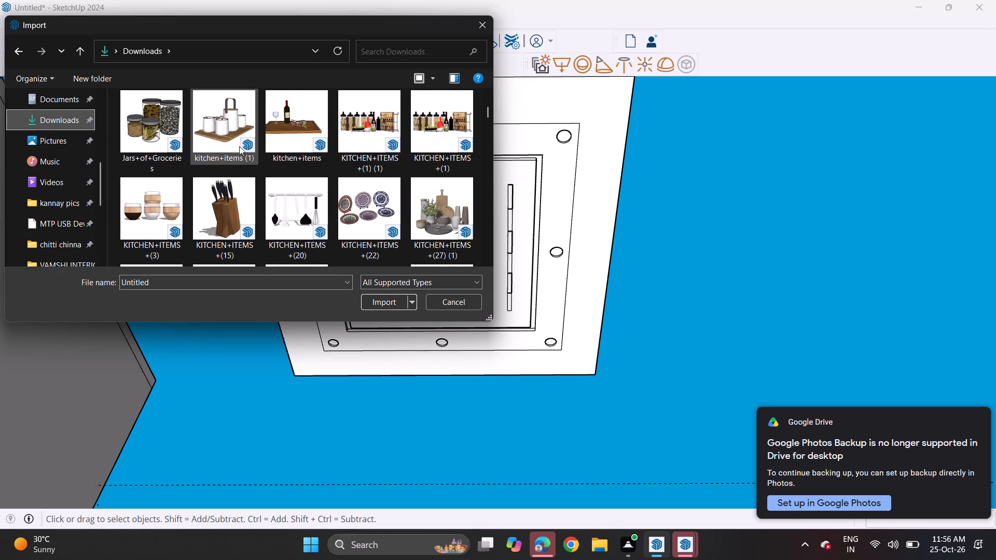
pyautogui.scroll(-1, 239, 146)
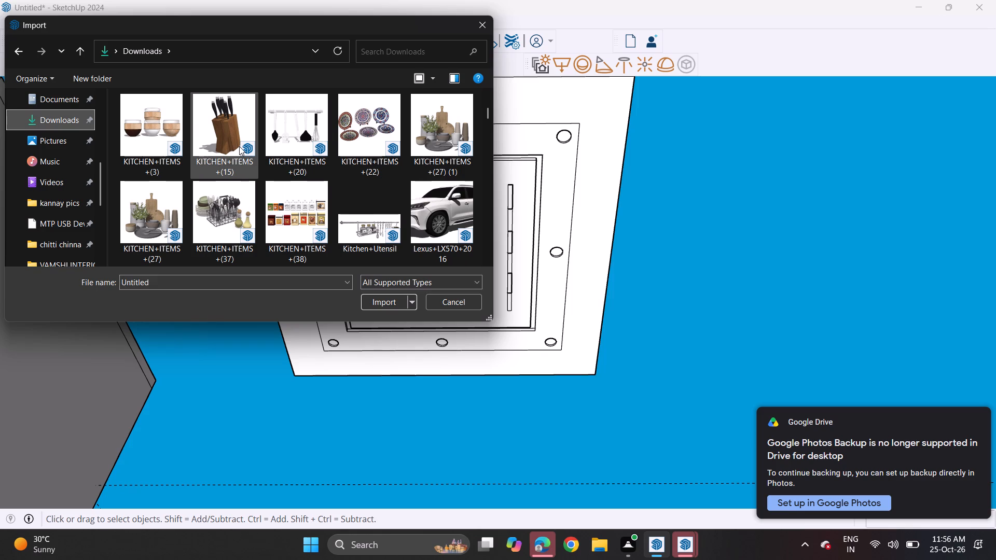
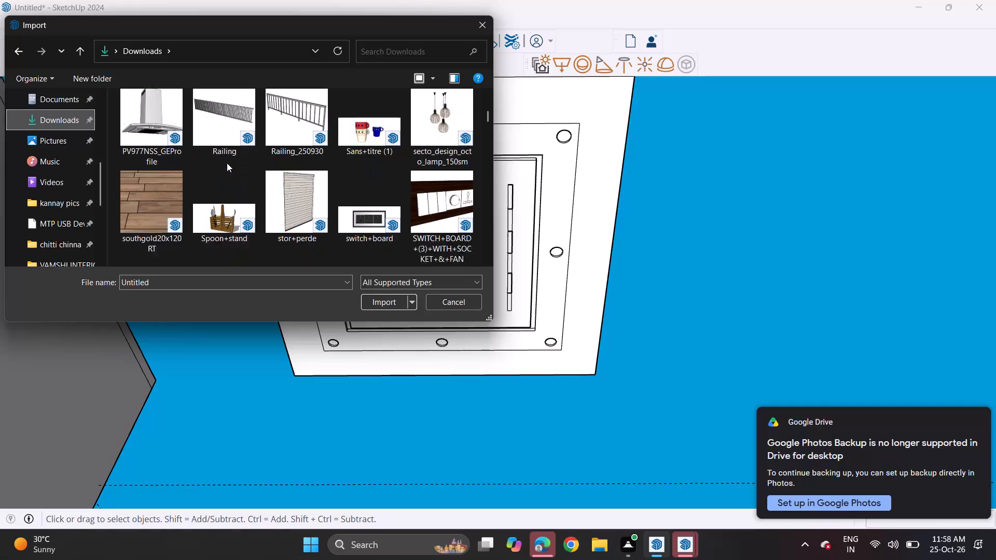
# Browse the component model thumbnails in the Downloads folder, including the older downloads, for one to import into the kitchen.
pyautogui.scroll(1, 227, 163)
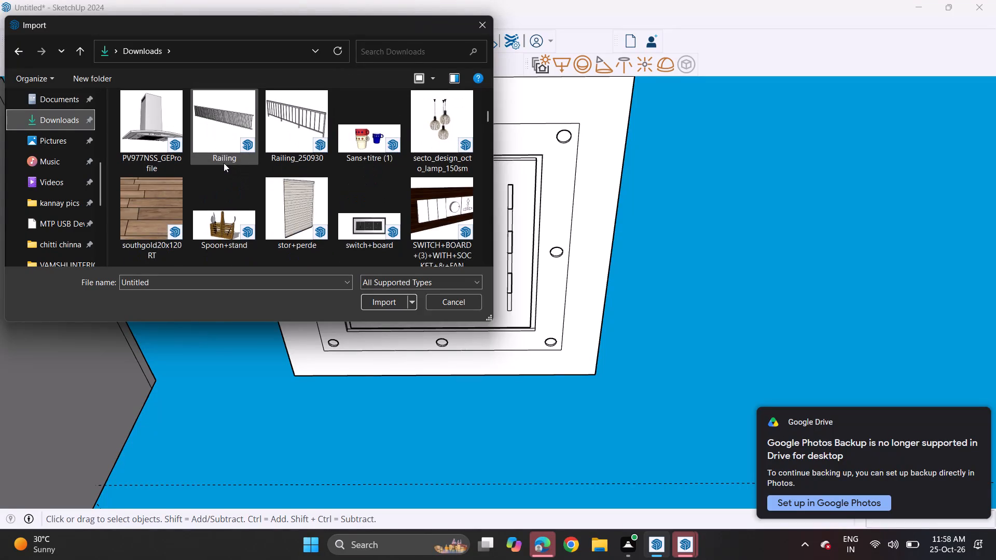
pyautogui.scroll(-4, 224, 163)
pyautogui.scroll(1, 224, 163)
pyautogui.scroll(-3, 224, 163)
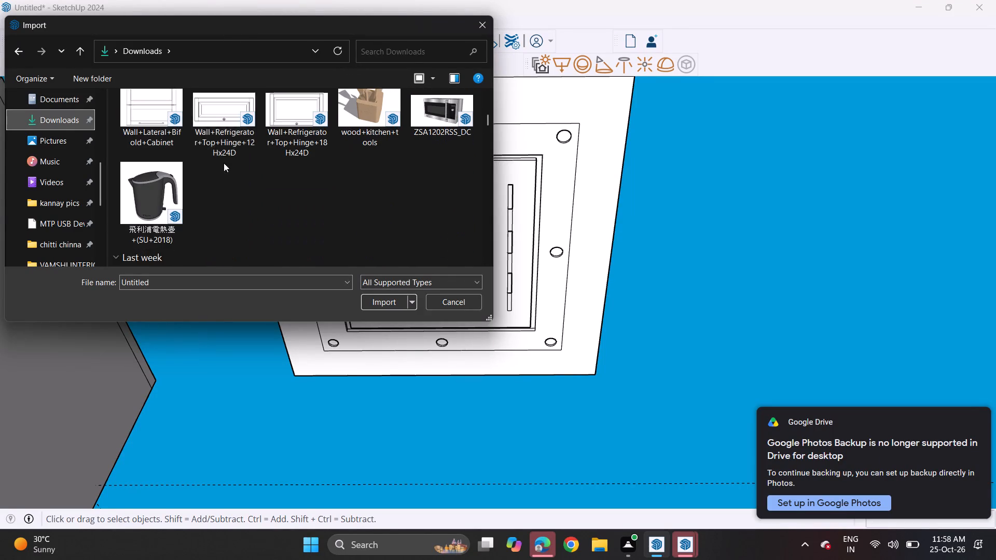
pyautogui.scroll(-1, 224, 163)
pyautogui.scroll(1, 224, 163)
pyautogui.scroll(-9, 224, 163)
pyautogui.scroll(1, 224, 163)
pyautogui.scroll(-10, 224, 163)
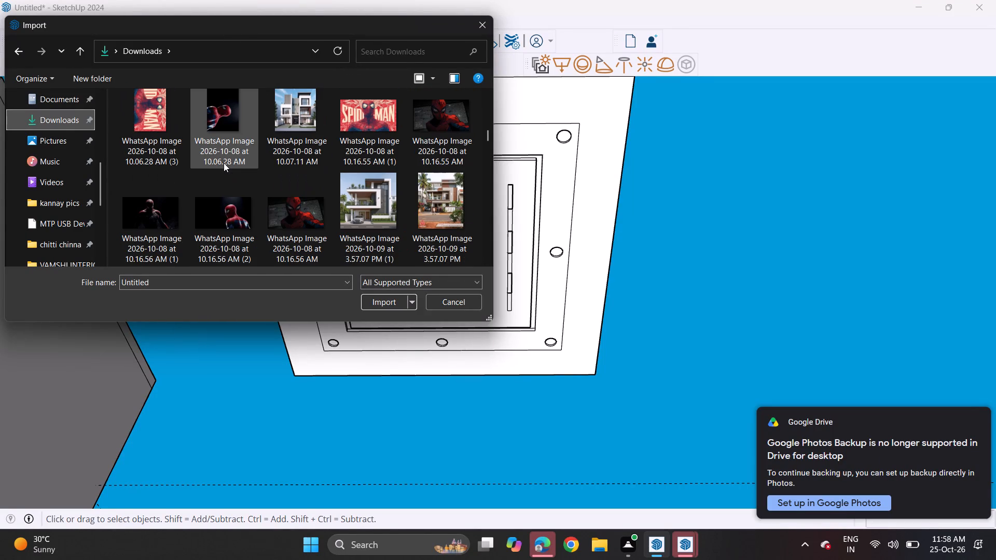
pyautogui.scroll(7, 224, 163)
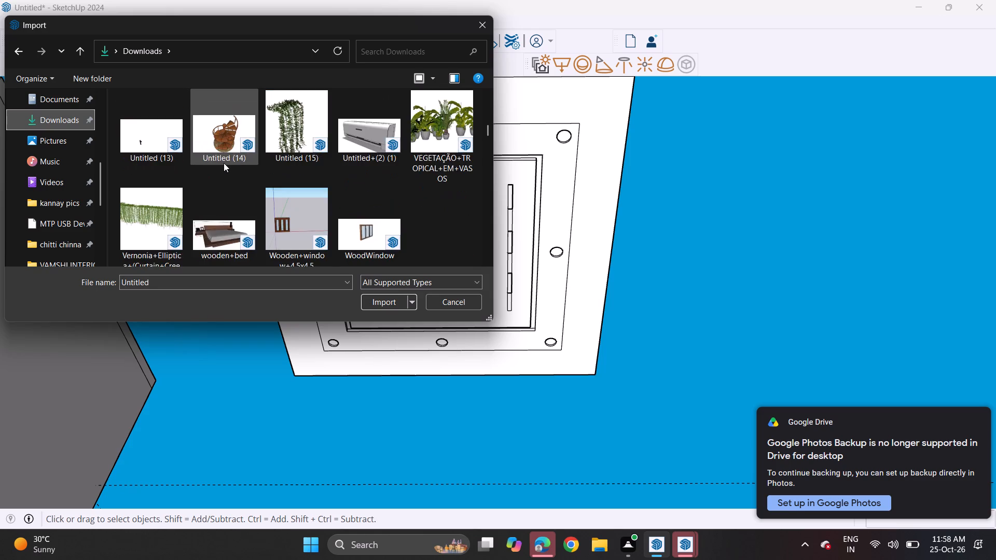
pyautogui.scroll(-12, 224, 163)
pyautogui.scroll(1, 224, 163)
pyautogui.scroll(-4, 224, 163)
pyautogui.scroll(1, 224, 163)
pyautogui.scroll(-2, 224, 163)
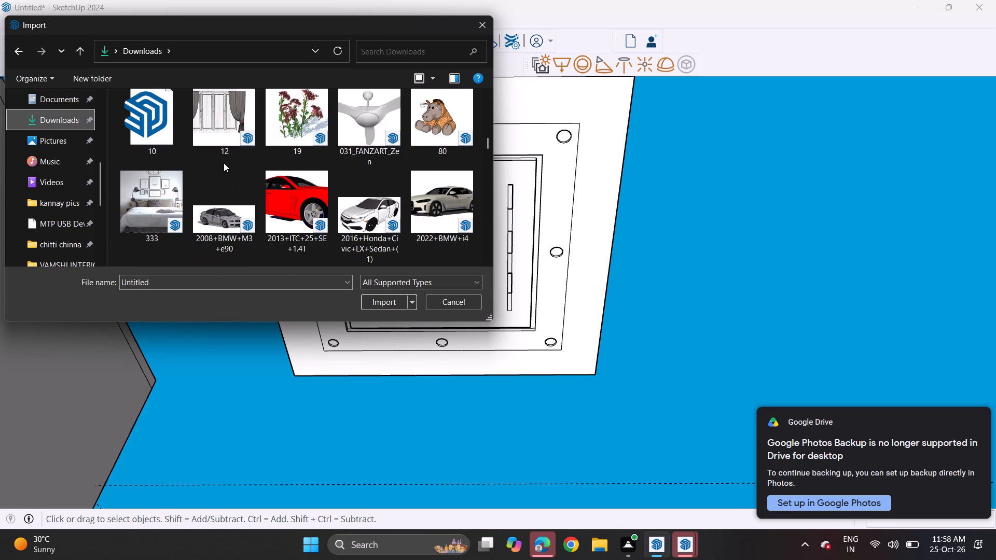
pyautogui.scroll(-5, 224, 163)
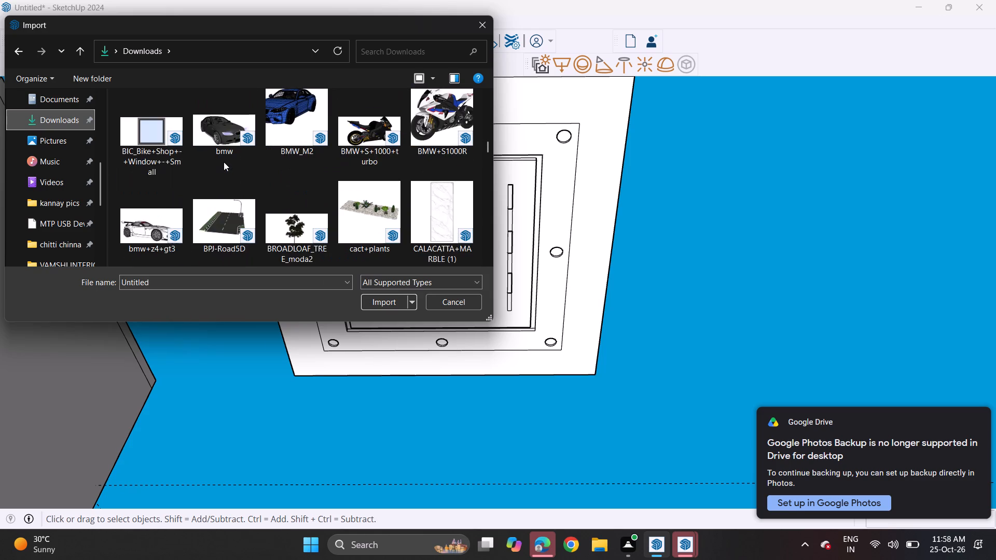
pyautogui.scroll(-5, 224, 162)
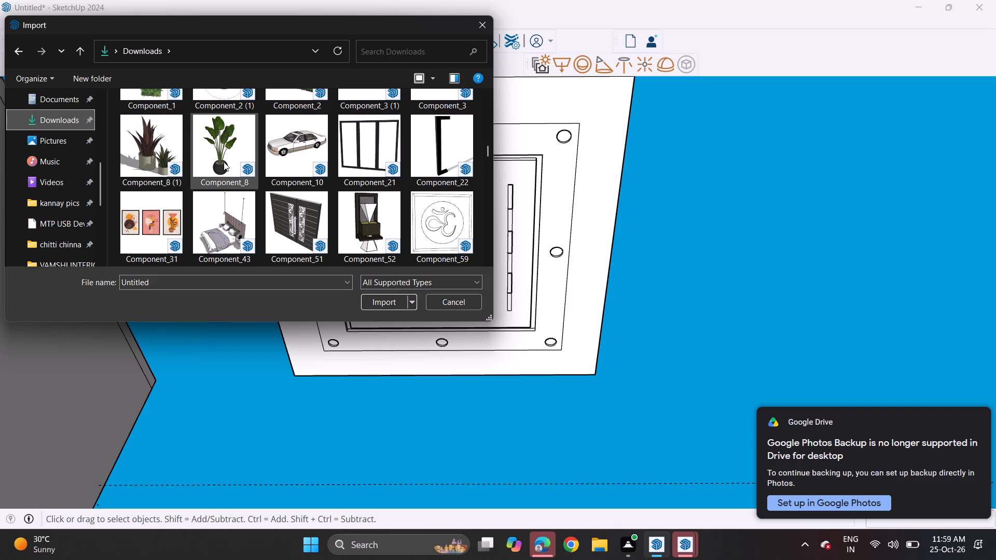
pyautogui.scroll(10, 247, 170)
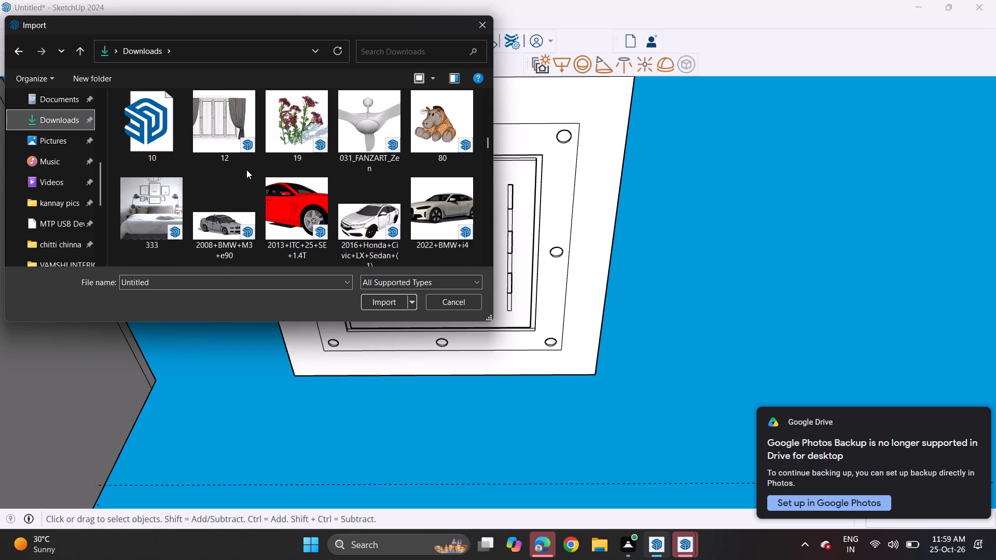
pyautogui.scroll(9, 246, 169)
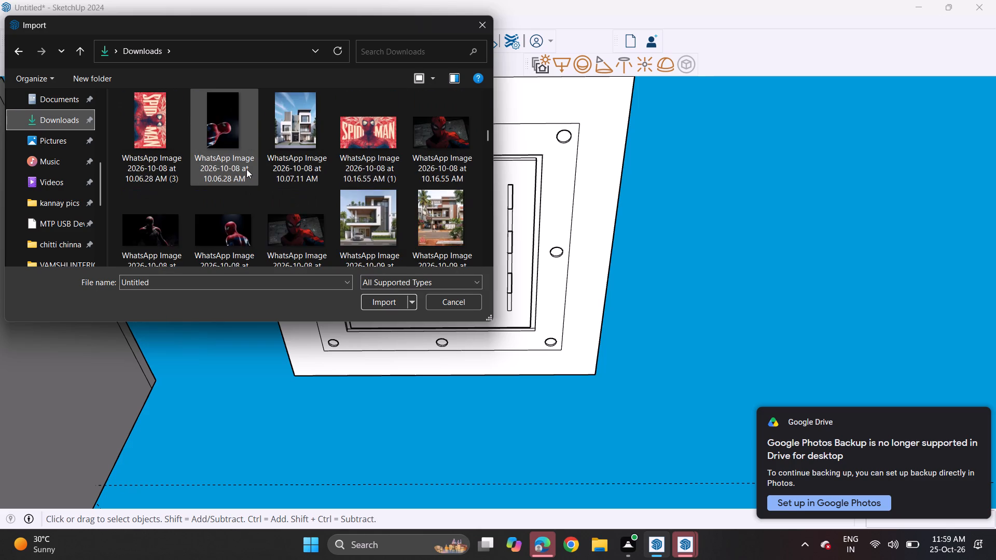
pyautogui.scroll(7, 246, 169)
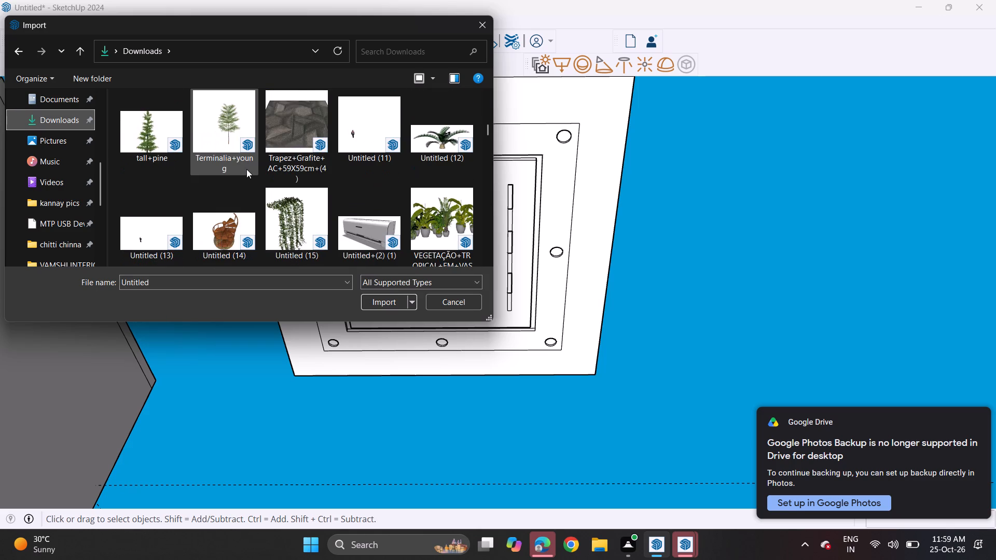
pyautogui.scroll(4, 246, 169)
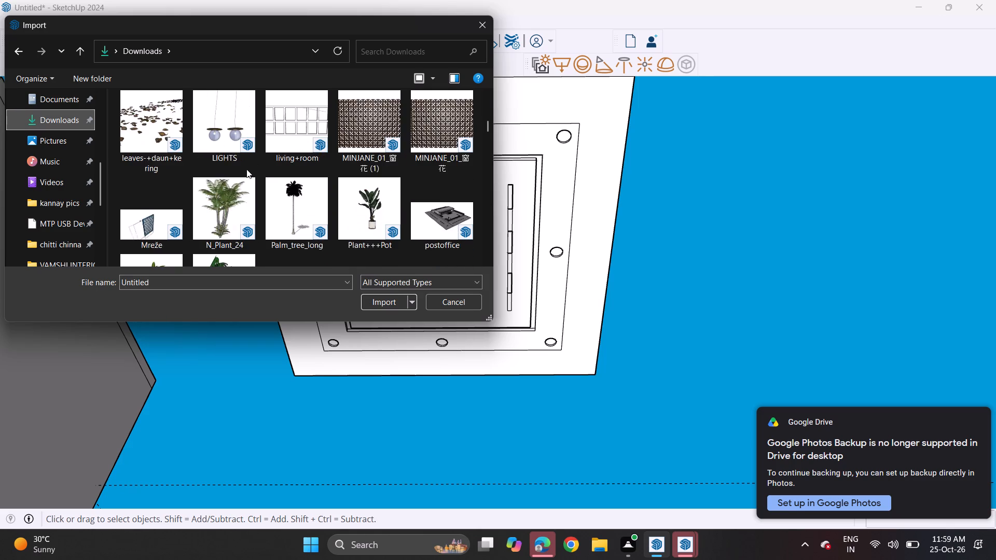
pyautogui.scroll(1, 246, 169)
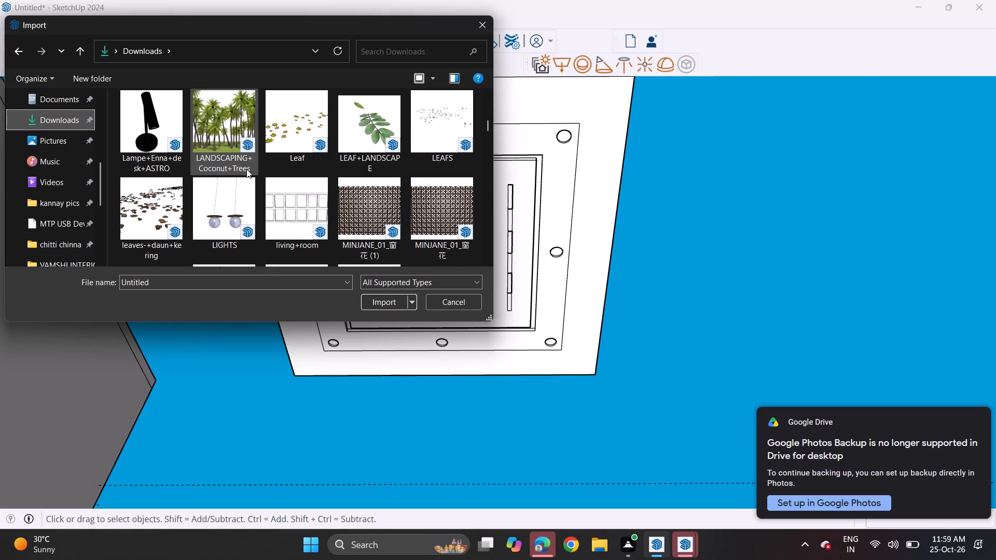
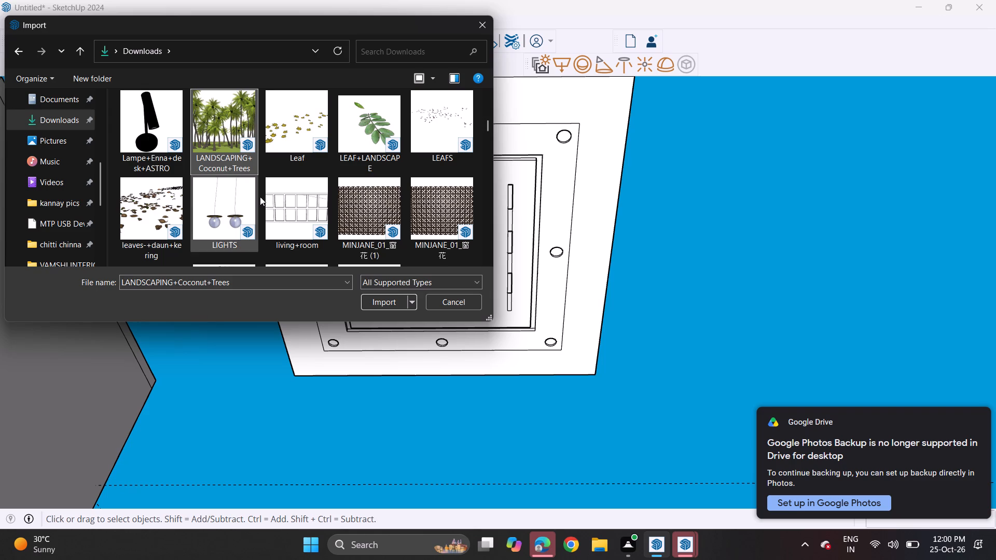
# Import the 10 (1) model from Downloads and place it in open space beside the ceiling panel.
pyautogui.scroll(-2, 238, 195)
pyautogui.scroll(1, 238, 195)
pyautogui.scroll(-1, 238, 195)
pyautogui.scroll(8, 238, 195)
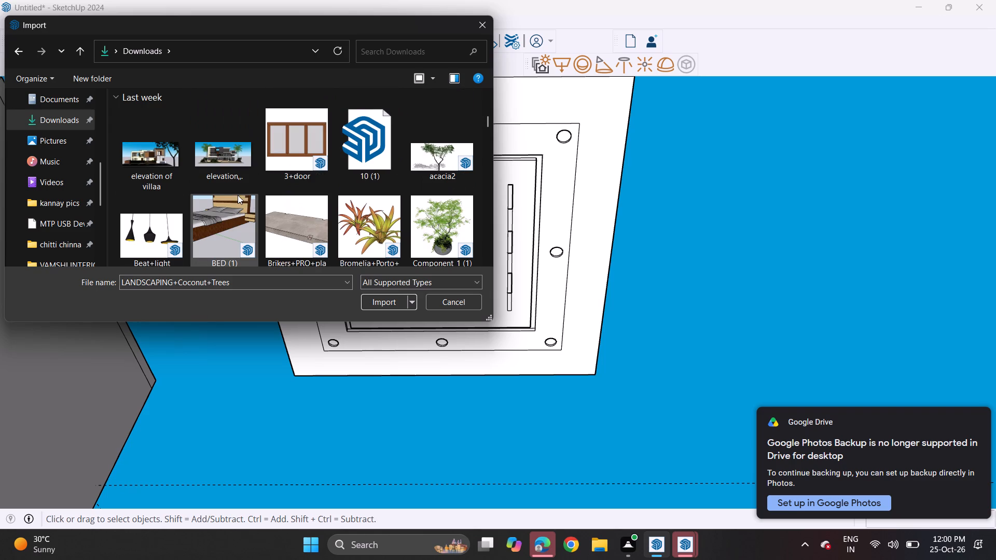
pyautogui.click(383, 161)
pyautogui.click(393, 298)
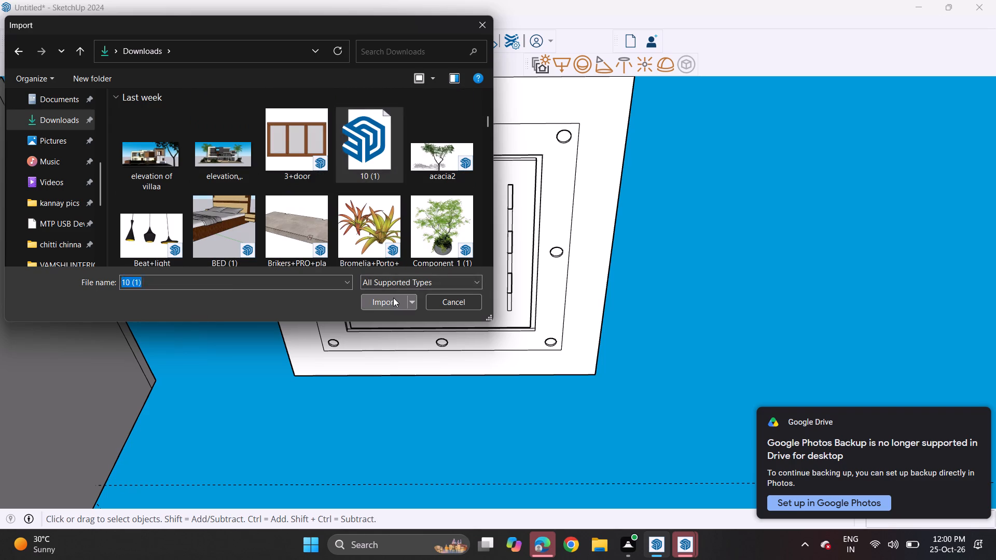
pyautogui.scroll(3, 339, 344)
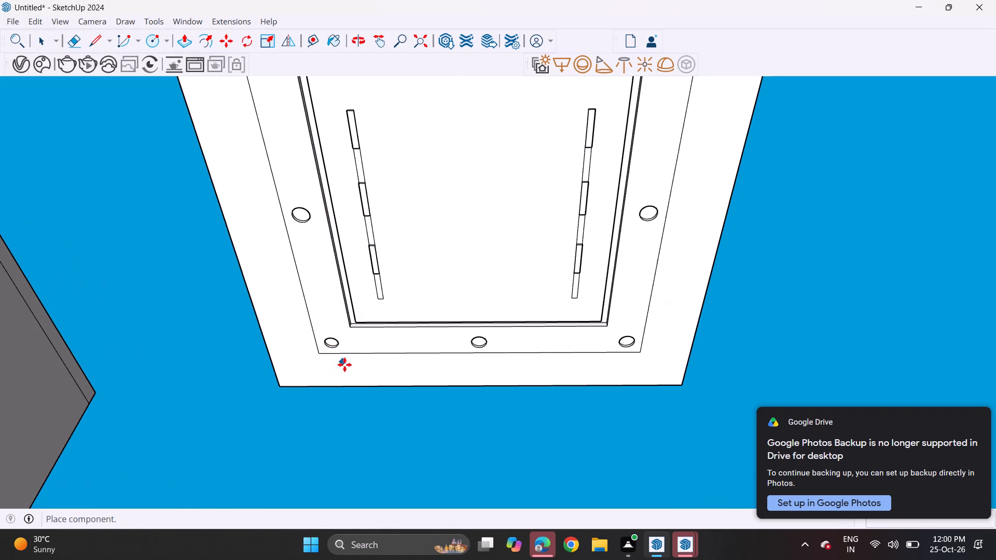
pyautogui.scroll(-1, 768, 261)
pyautogui.scroll(1, 768, 261)
pyautogui.scroll(-7, 767, 262)
pyautogui.scroll(-7, 619, 288)
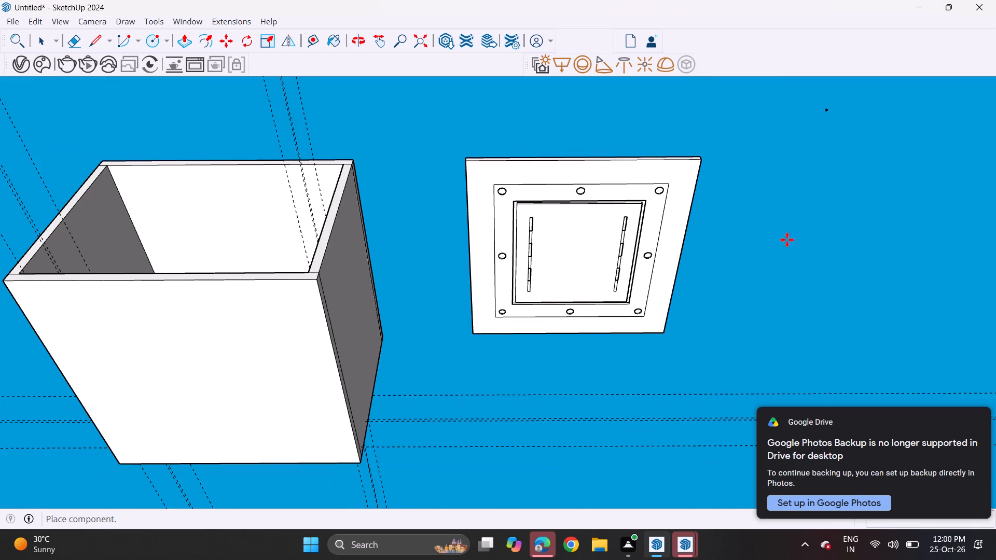
pyautogui.click(772, 262)
# Move the imported spotlight to the round recess at the near corner of the ceiling panel.
pyautogui.scroll(6, 766, 152)
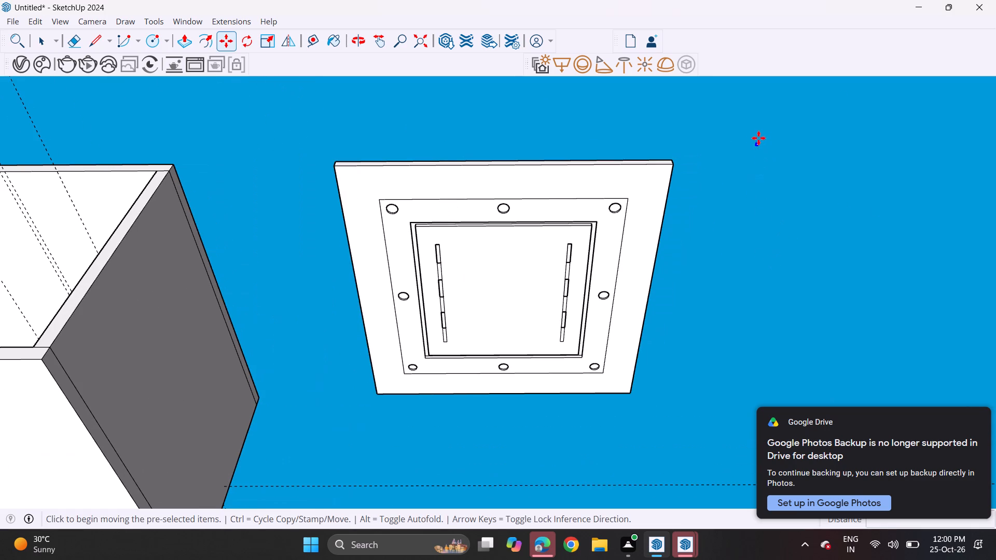
pyautogui.click(760, 144)
pyautogui.scroll(8, 459, 320)
pyautogui.scroll(7, 381, 398)
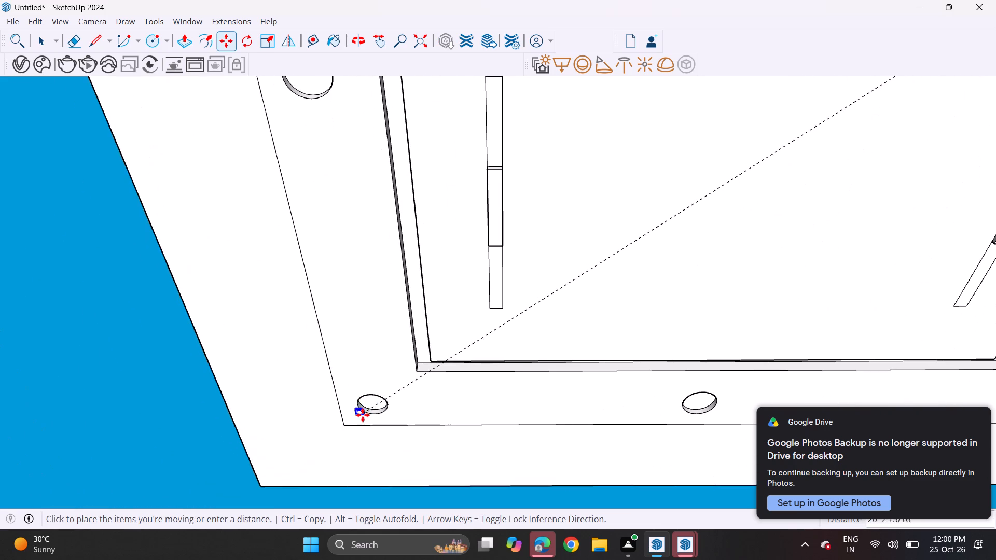
pyautogui.click(376, 405)
# Scale the spotlight from two opposite corners in the red-green plane until it covers the corner recess.
pyautogui.scroll(11, 383, 419)
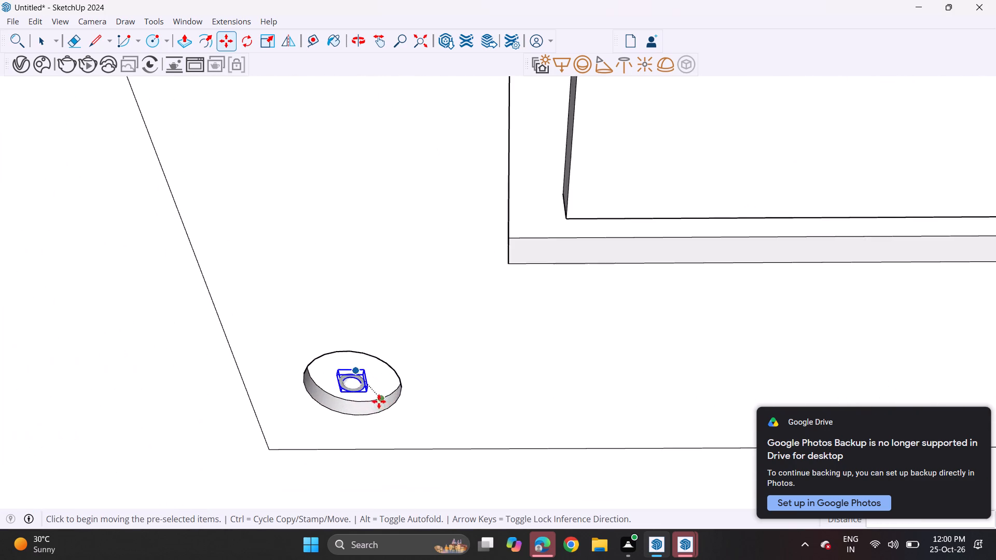
pyautogui.scroll(5, 371, 395)
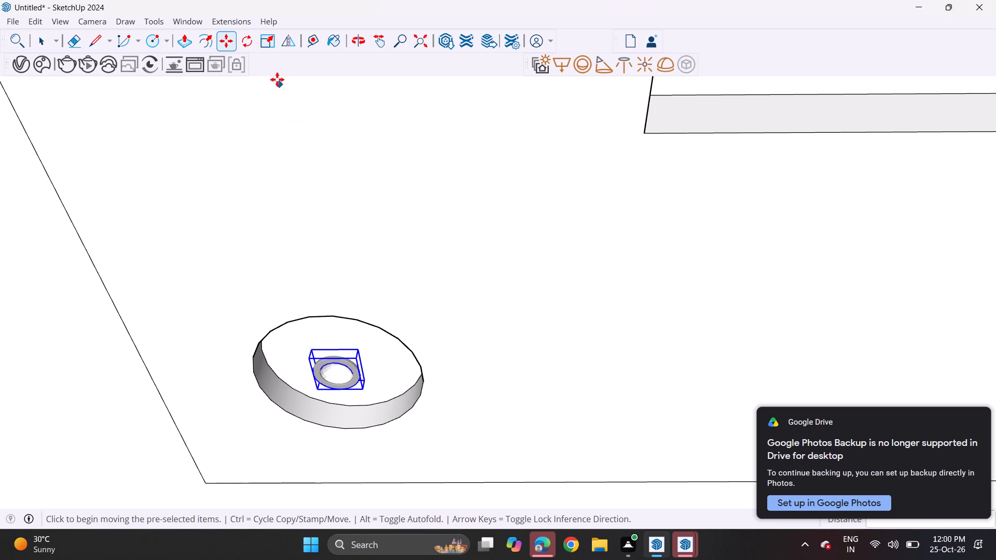
pyautogui.click(264, 43)
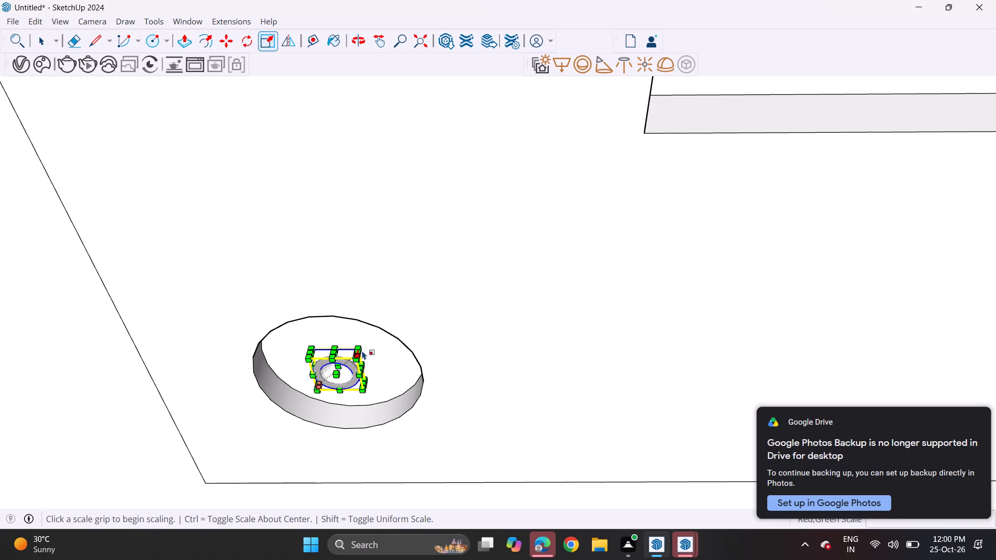
pyautogui.click(362, 351)
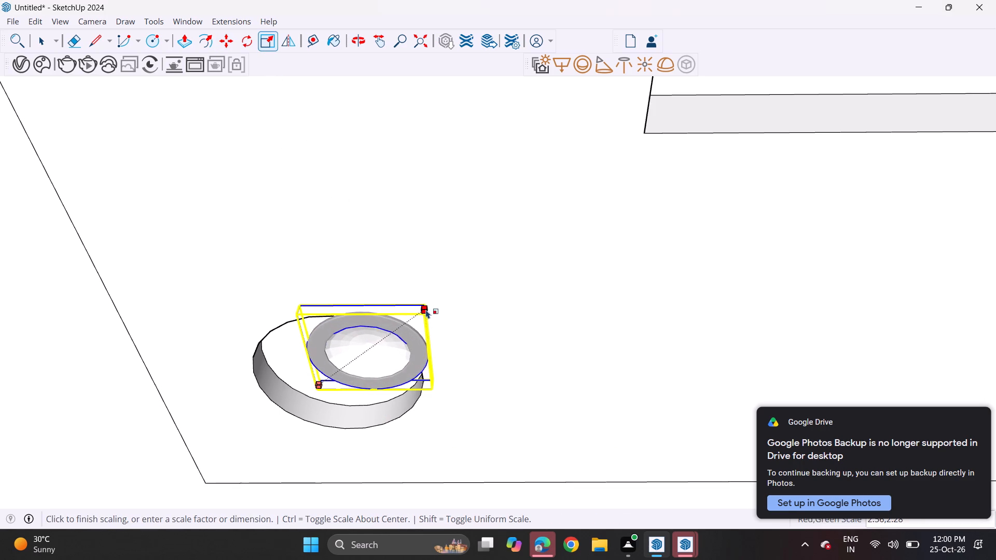
pyautogui.click(426, 310)
pyautogui.click(320, 382)
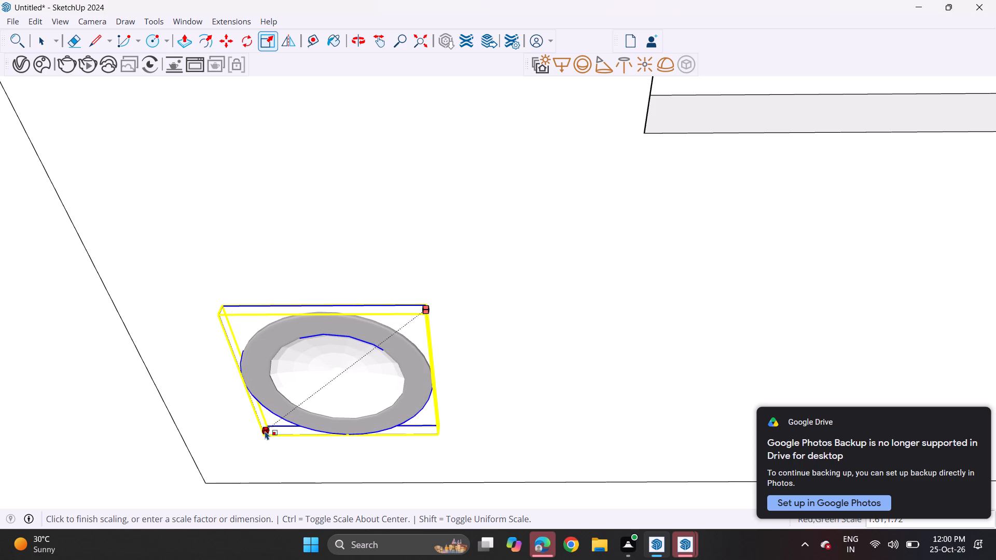
pyautogui.click(265, 432)
pyautogui.scroll(-1, 397, 338)
pyautogui.scroll(1, 397, 338)
pyautogui.scroll(-3, 397, 338)
pyautogui.press('space')
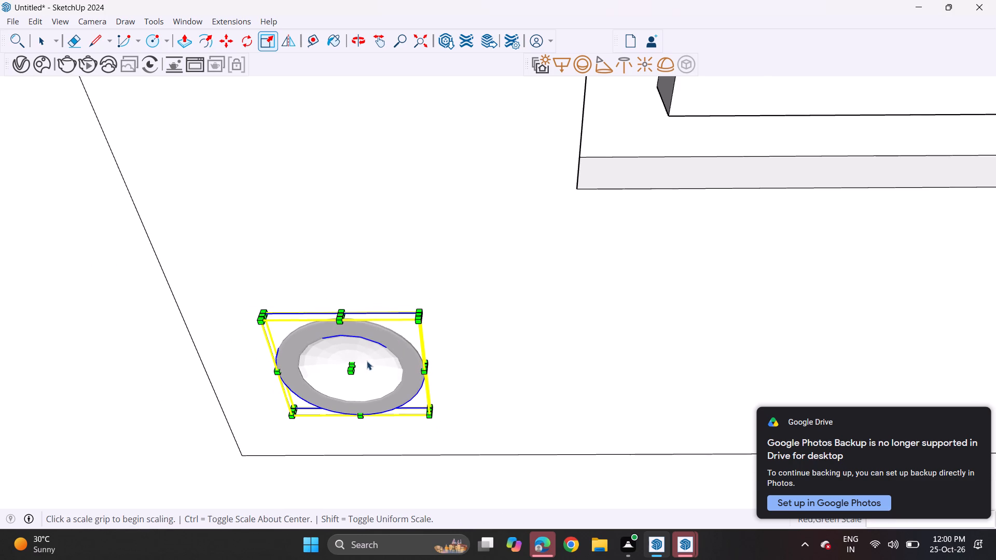
# Move the spotlight about 11/16" so its ring is centred over the round recess.
pyautogui.moveTo(384, 390); pyautogui.dragTo(470, 207, button='middle')
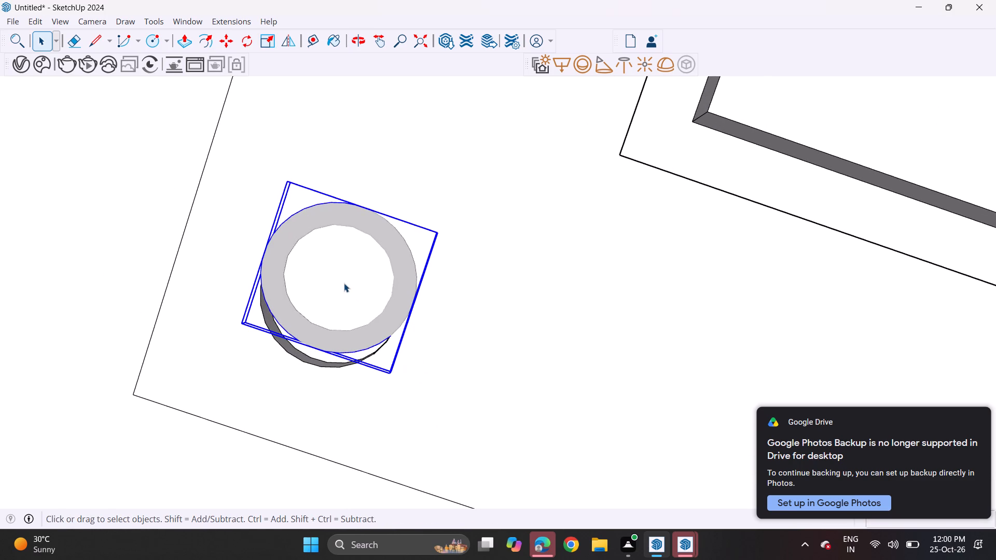
pyautogui.press('m')
pyautogui.click(340, 253)
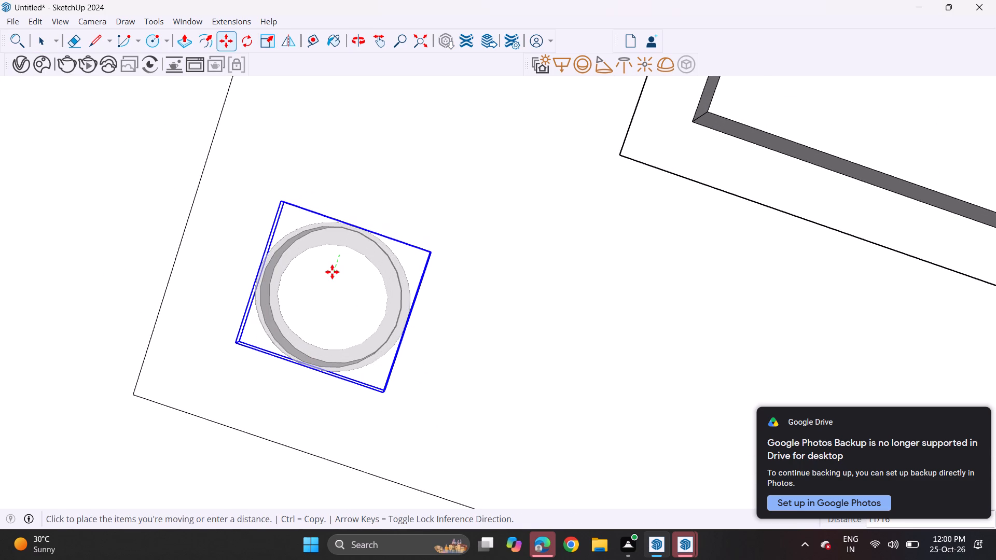
pyautogui.click(332, 272)
# Scale the spotlight's height along the blue axis to match the depth of the recess.
pyautogui.moveTo(382, 294); pyautogui.dragTo(299, 387, button='middle')
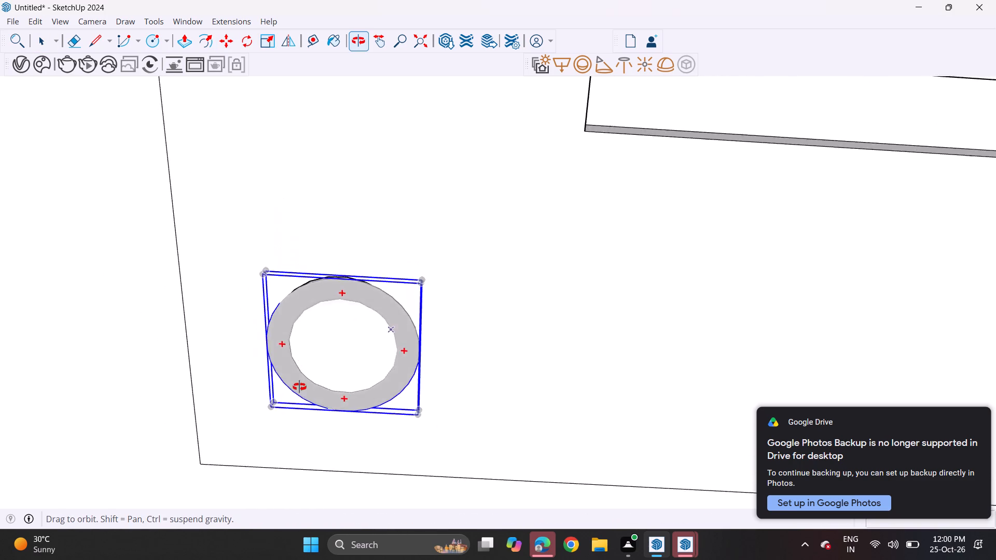
pyautogui.moveTo(299, 387); pyautogui.dragTo(301, 548, button='middle')
pyautogui.scroll(-1, 293, 426)
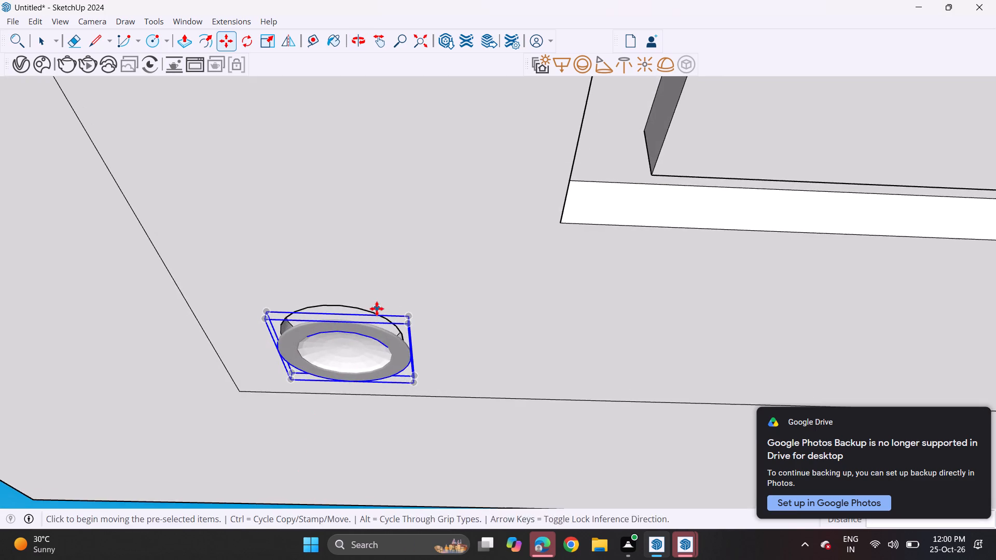
pyautogui.moveTo(382, 376); pyautogui.dragTo(376, 455, button='middle')
pyautogui.scroll(3, 373, 351)
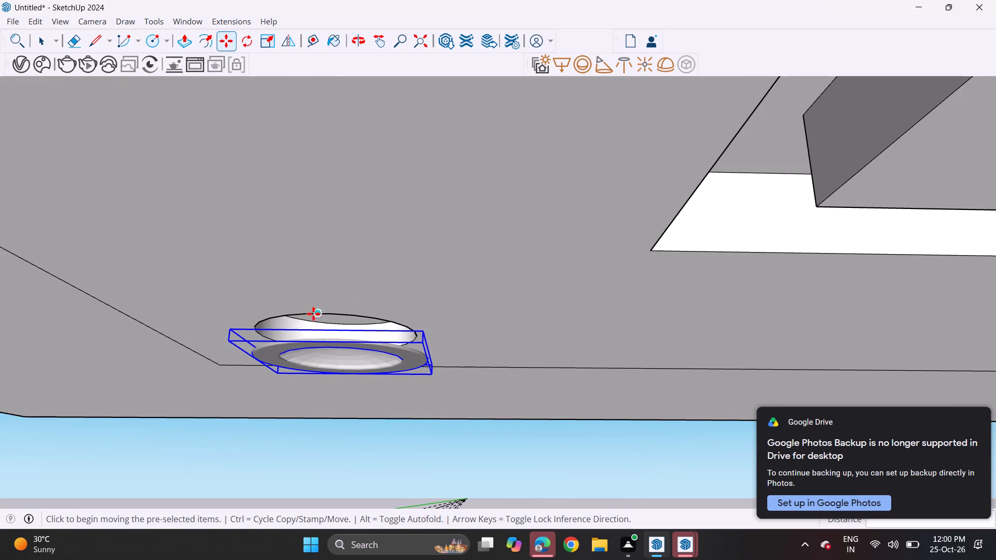
pyautogui.click(262, 36)
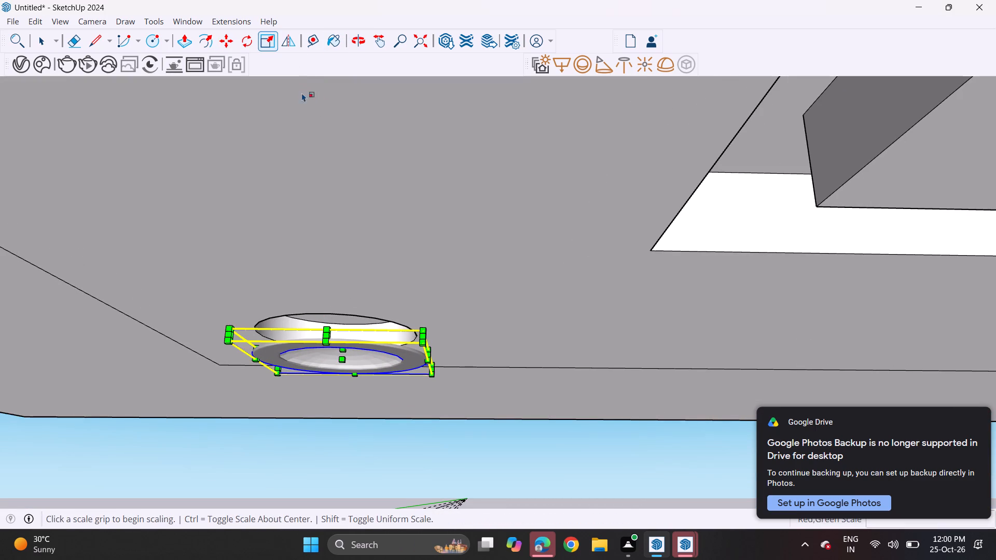
pyautogui.click(344, 350)
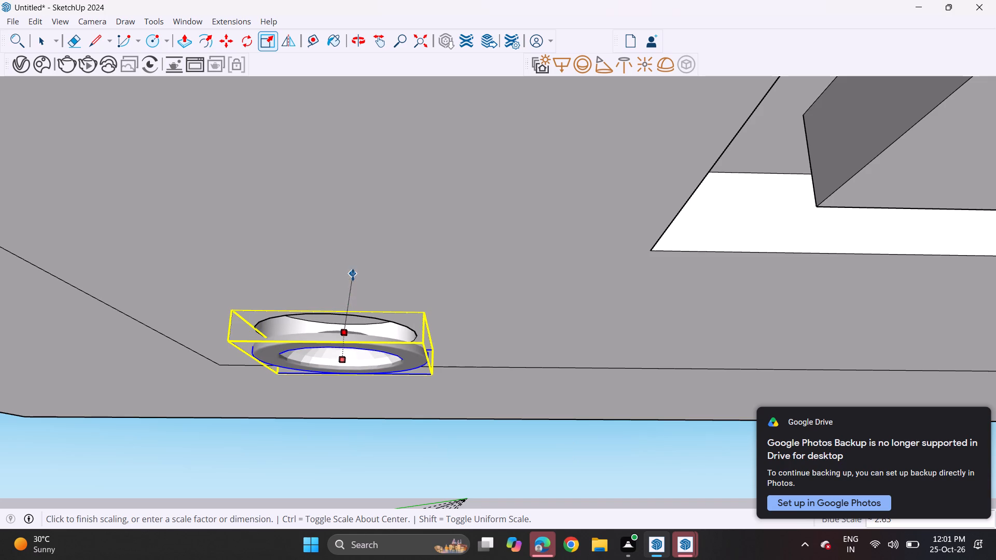
pyautogui.moveTo(370, 233); pyautogui.dragTo(639, 302, button='middle')
pyautogui.scroll(-1, 638, 301)
pyautogui.click(467, 292)
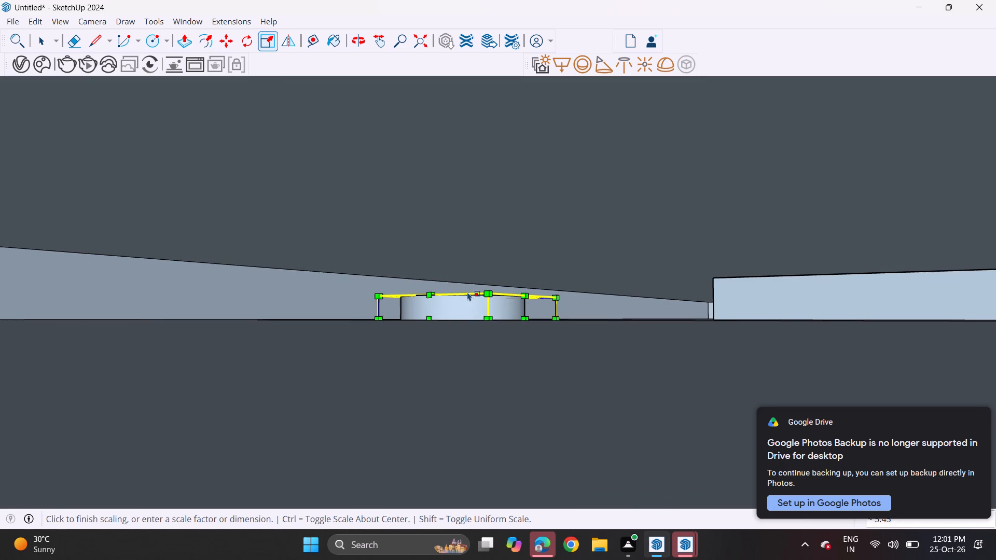
# Move the spotlight slightly toward the corner recess to line it up from below.
pyautogui.scroll(-1, 546, 306)
pyautogui.moveTo(545, 306); pyautogui.dragTo(441, 233, button='middle')
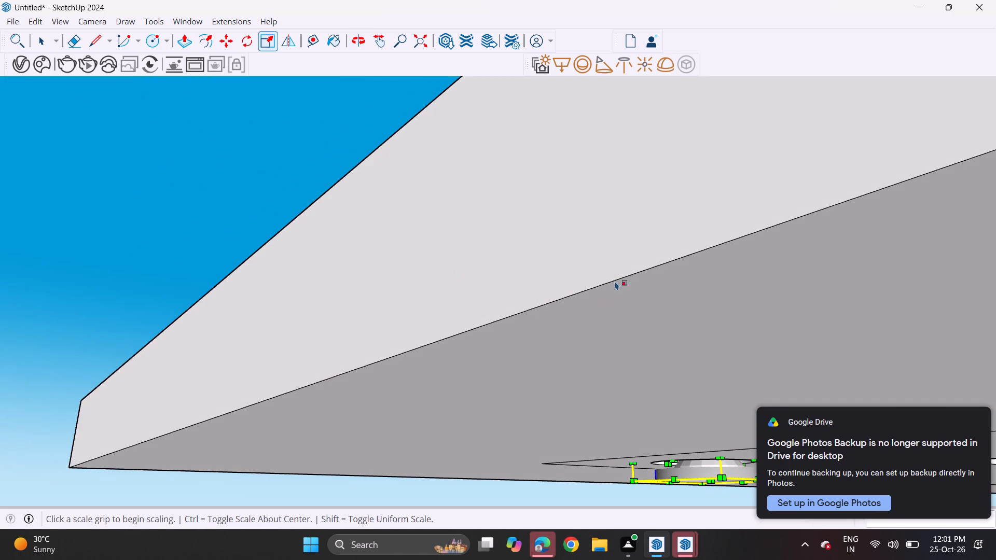
pyautogui.keyDown('shift'); pyautogui.moveTo(628, 277); pyautogui.dragTo(346, 178, button='middle'); pyautogui.keyUp('shift')
pyautogui.keyDown('shift'); pyautogui.moveTo(590, 252); pyautogui.dragTo(377, 132, button='middle'); pyautogui.keyUp('shift')
pyautogui.keyDown('shift'); pyautogui.scroll(1, 389, 134); pyautogui.keyUp('shift')
pyautogui.keyDown('shift'); pyautogui.moveTo(587, 340); pyautogui.dragTo(491, 245, button='middle'); pyautogui.keyUp('shift')
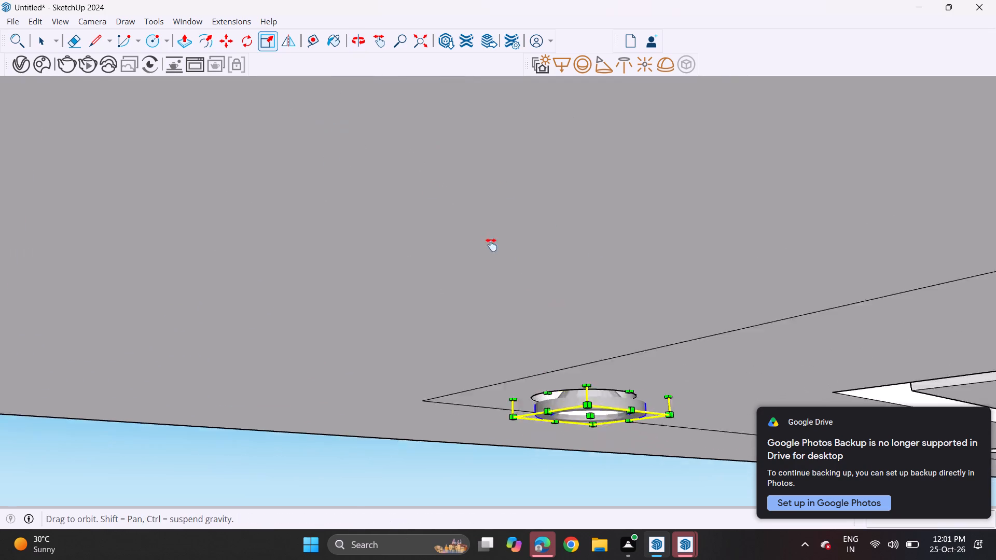
pyautogui.keyDown('shift'); pyautogui.moveTo(491, 245); pyautogui.dragTo(232, 110, button='middle'); pyautogui.keyUp('shift')
pyautogui.moveTo(428, 246); pyautogui.dragTo(279, 278, button='middle')
pyautogui.scroll(1, 305, 278)
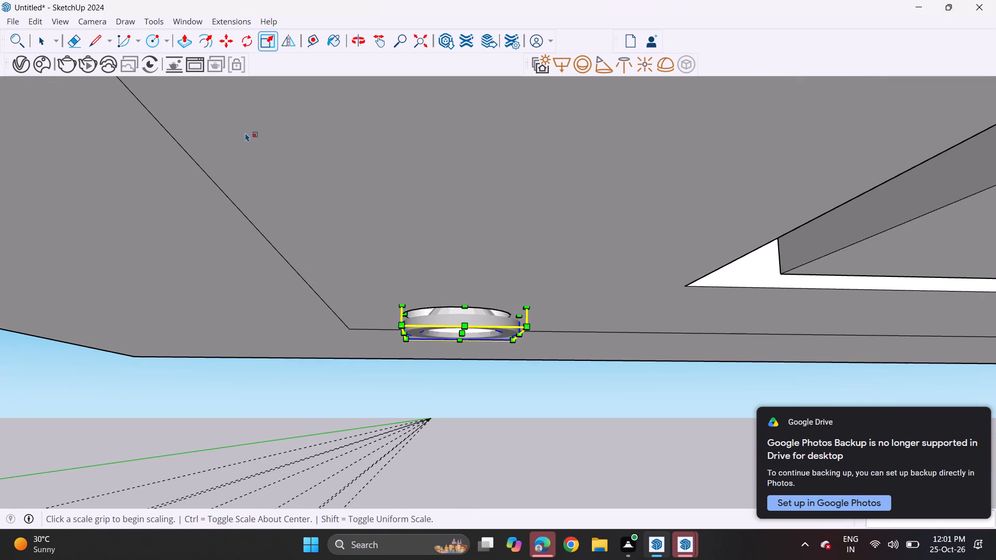
pyautogui.click(229, 43)
pyautogui.scroll(4, 600, 319)
pyautogui.scroll(3, 498, 323)
pyautogui.click(475, 339)
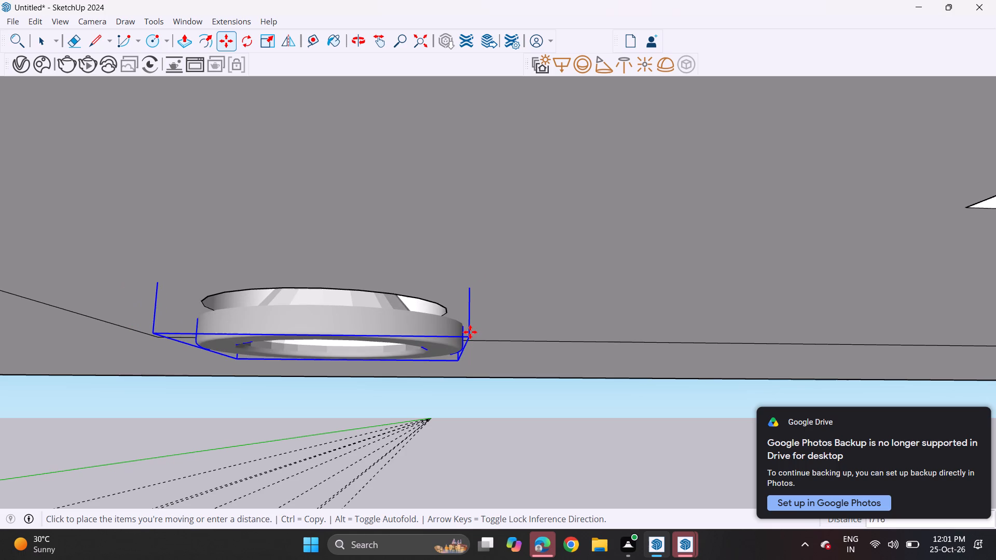
pyautogui.click(470, 332)
# Move the spotlight about 5/16" to align its bounds with the recess seen from the side.
pyautogui.moveTo(161, 361); pyautogui.dragTo(598, 404, button='middle')
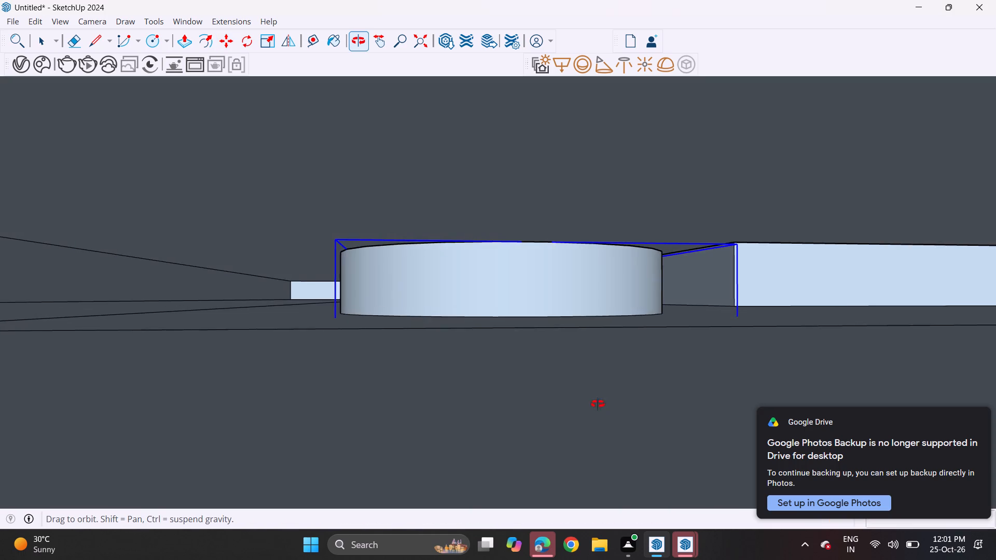
pyautogui.moveTo(598, 404); pyautogui.dragTo(597, 404, button='middle')
pyautogui.click(675, 241)
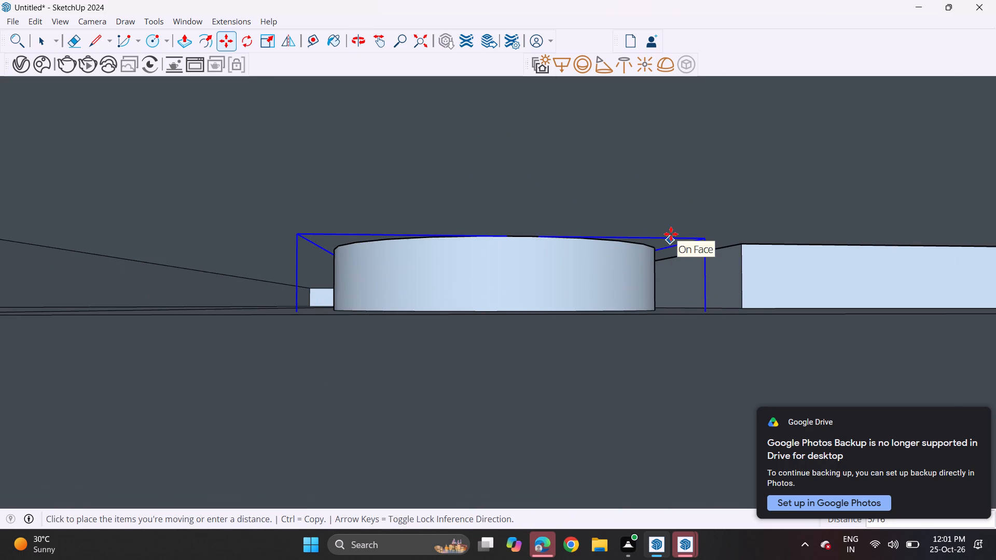
pyautogui.click(671, 234)
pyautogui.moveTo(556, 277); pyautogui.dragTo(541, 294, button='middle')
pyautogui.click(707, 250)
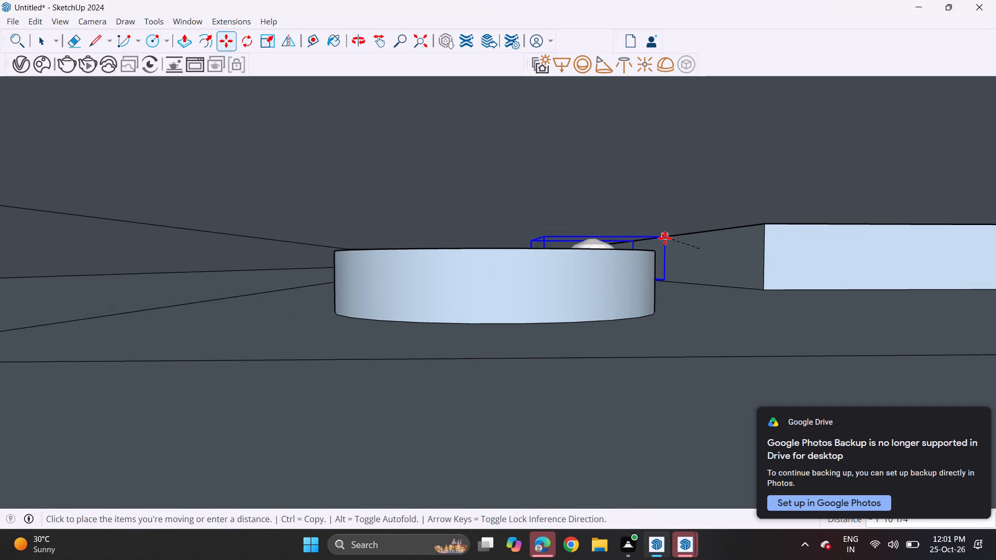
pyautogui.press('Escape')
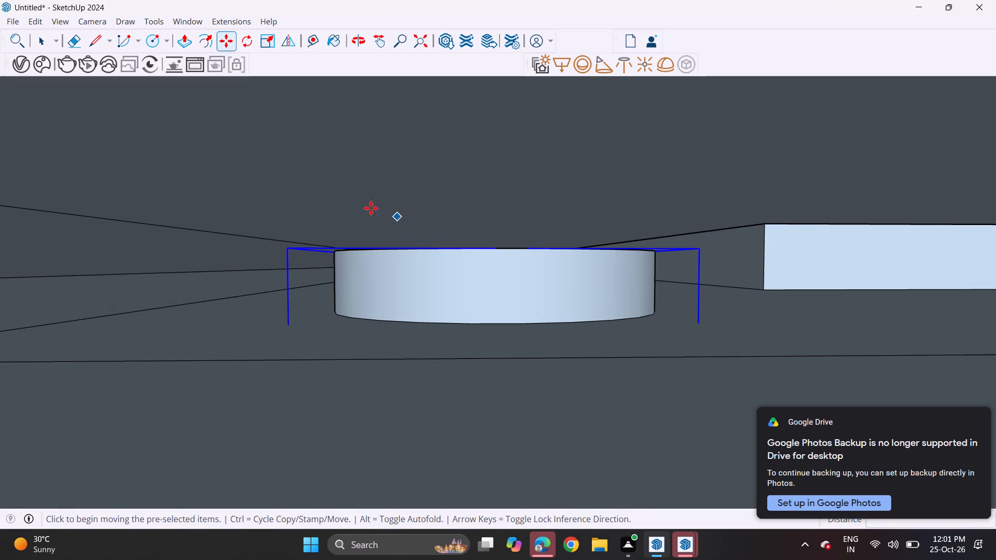
# Scale the spotlight taller along the blue axis so its top extends above the recess.
pyautogui.click(265, 30)
pyautogui.click(269, 41)
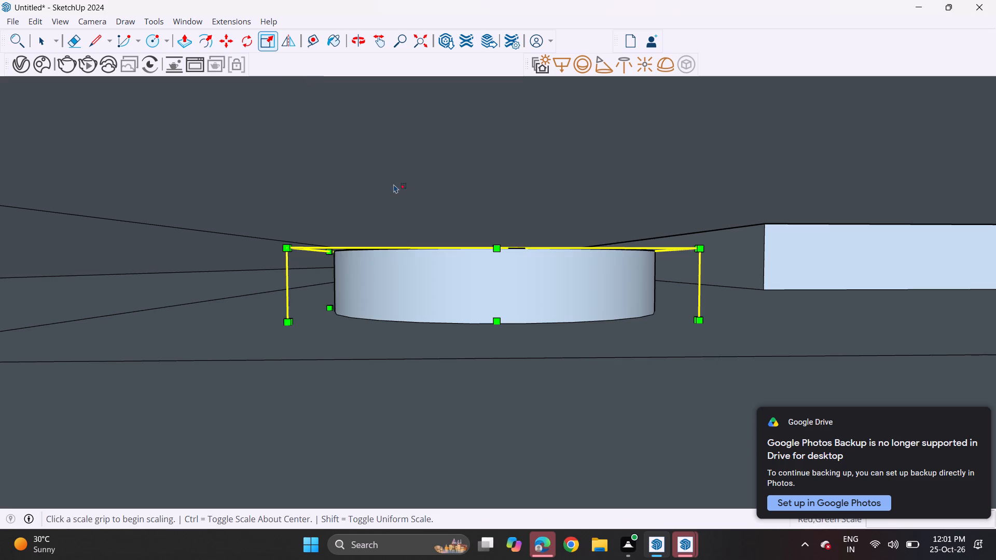
pyautogui.middleClick(438, 200)
pyautogui.click(494, 264)
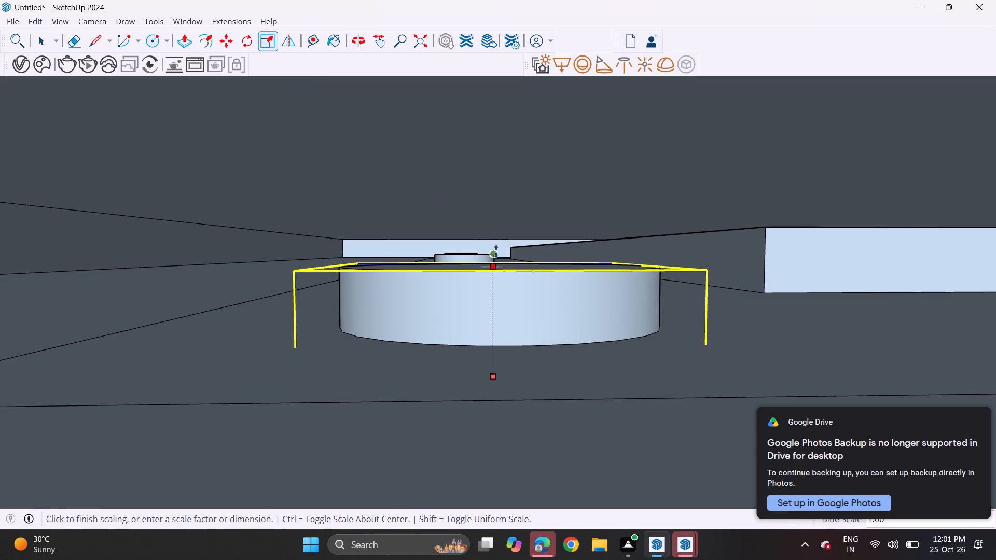
pyautogui.click(504, 215)
# Move the spotlight about 9/16" so its ring covers the corner recess when seen from below.
pyautogui.moveTo(644, 316); pyautogui.dragTo(611, 286, button='middle')
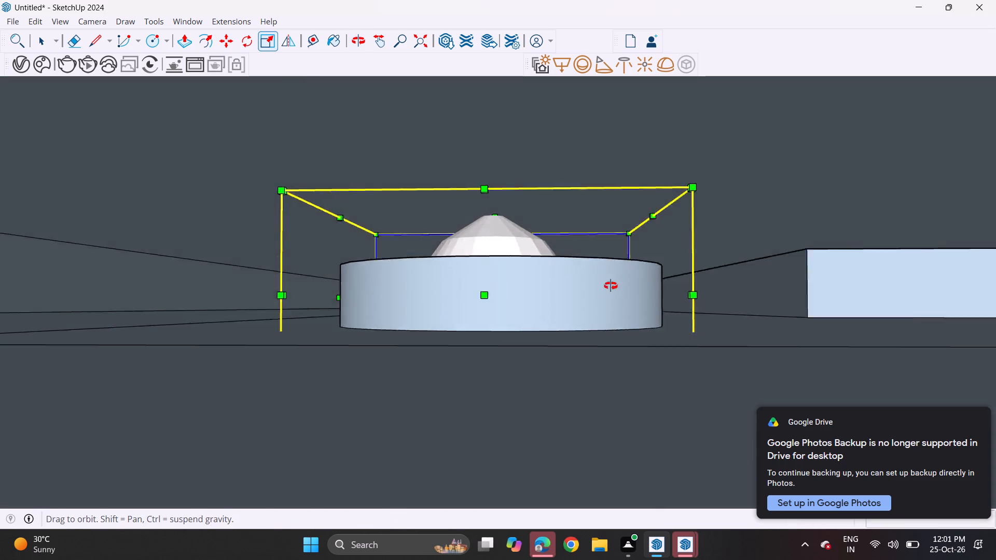
pyautogui.moveTo(611, 286); pyautogui.dragTo(142, 201, button='middle')
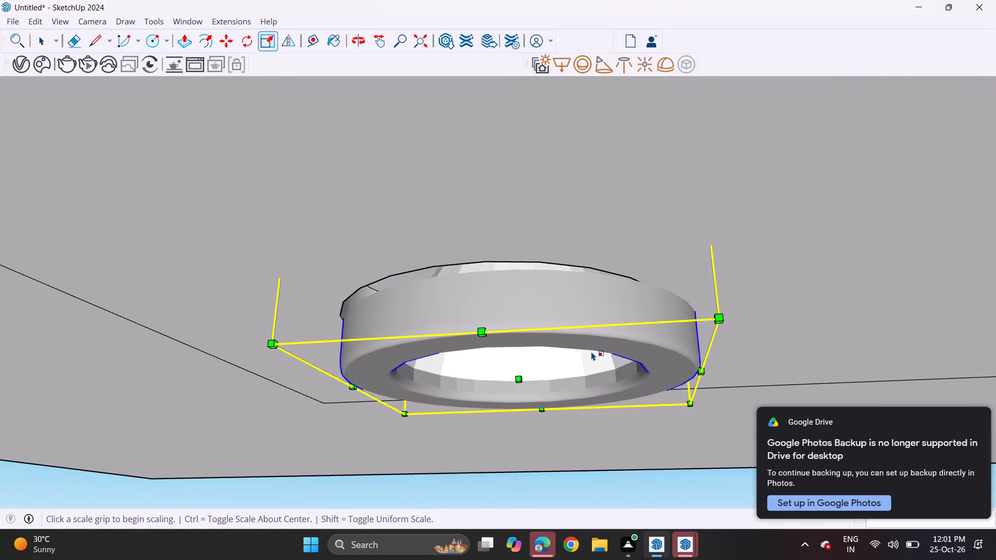
pyautogui.middleClick(591, 353)
pyautogui.click(234, 45)
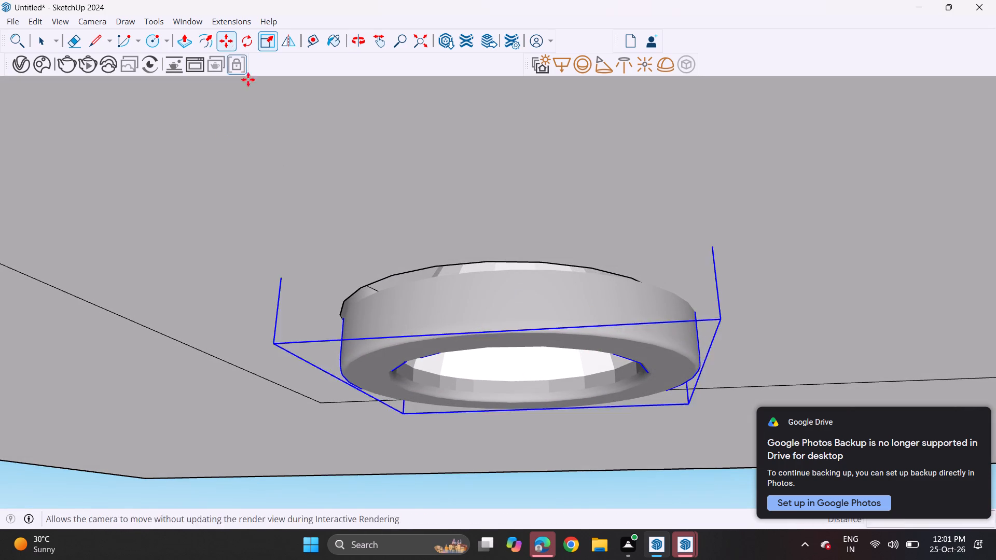
pyautogui.click(481, 388)
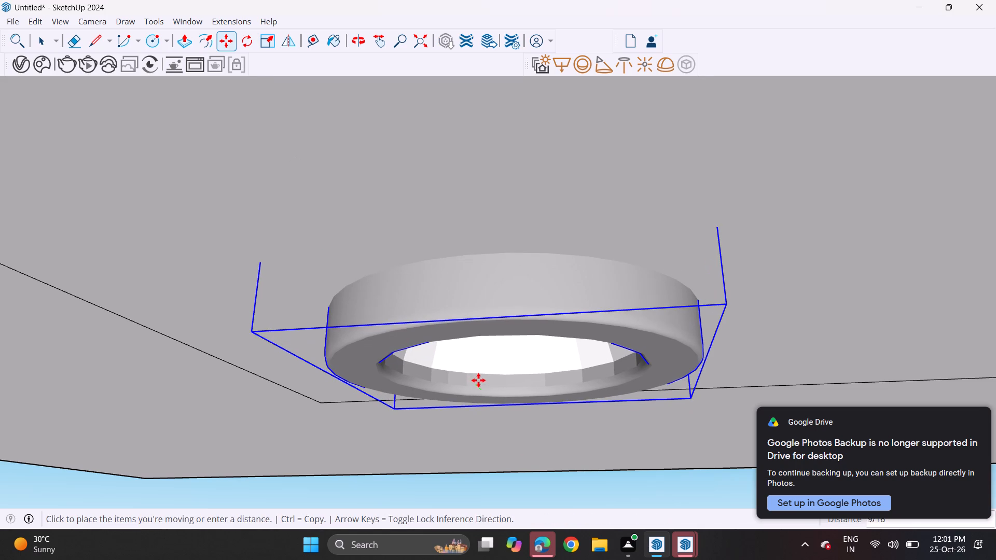
pyautogui.click(478, 380)
pyautogui.scroll(-11, 541, 339)
pyautogui.scroll(1, 533, 337)
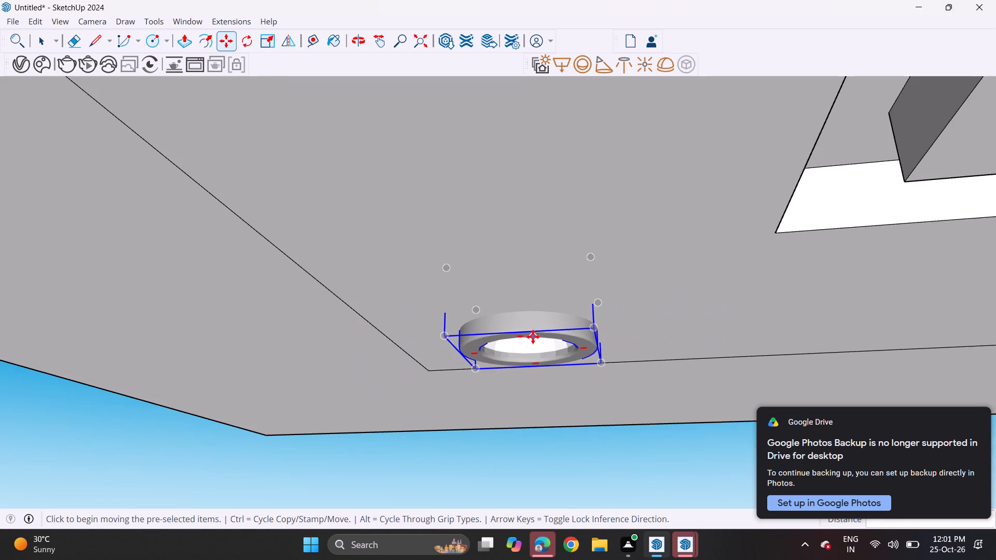
# Copy the corner spotlight about 4' 9 5/8" along the red axis into the middle recess of the same ceiling edge.
pyautogui.scroll(-4, 533, 337)
pyautogui.moveTo(597, 371); pyautogui.dragTo(353, 315, button='middle')
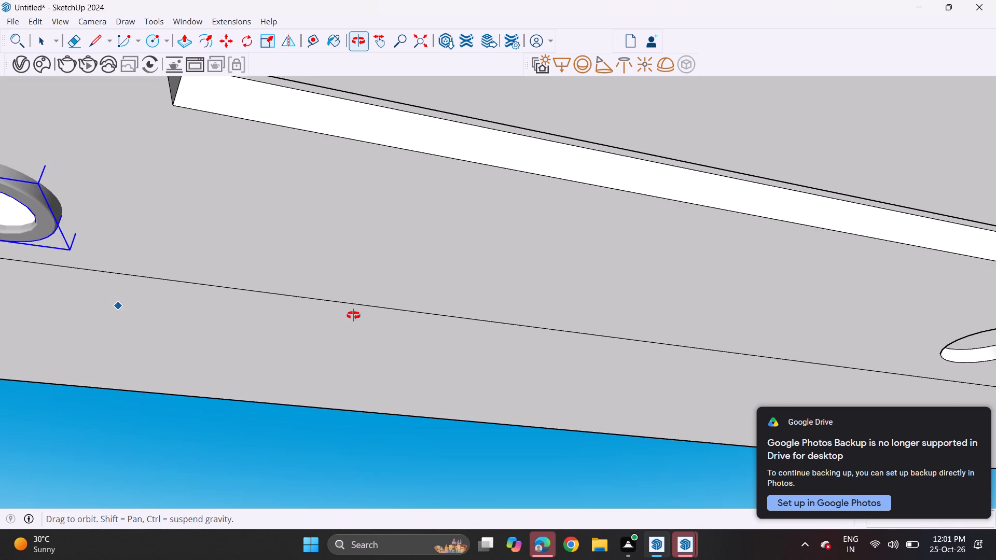
pyautogui.moveTo(353, 315); pyautogui.dragTo(340, 316, button='middle')
pyautogui.scroll(-1, 330, 316)
pyautogui.scroll(1, 330, 316)
pyautogui.scroll(-5, 330, 316)
pyautogui.moveTo(380, 307); pyautogui.dragTo(375, 326, button='middle')
pyautogui.click(206, 327)
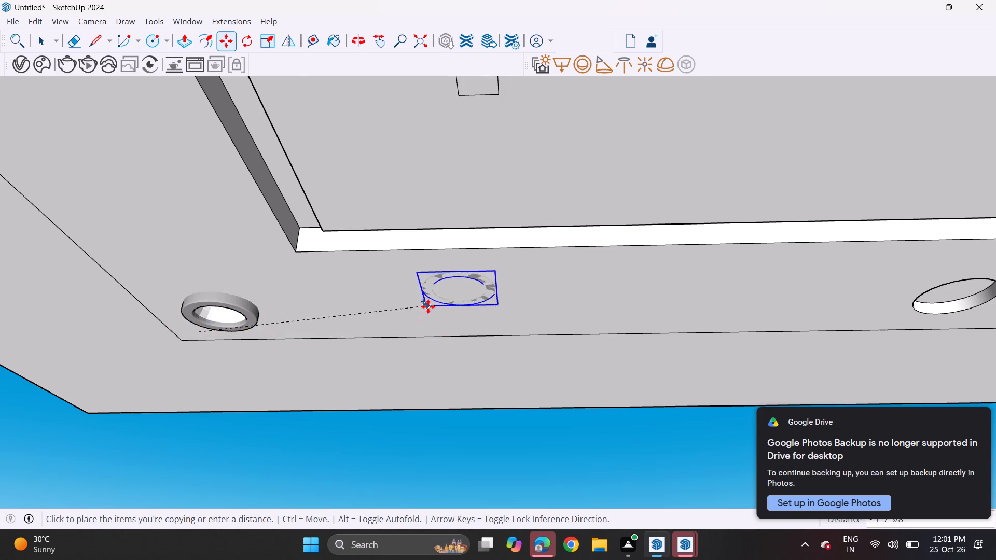
pyautogui.keyDown('shift'); pyautogui.moveTo(428, 306); pyautogui.dragTo(115, 321, button='middle'); pyautogui.keyUp('shift')
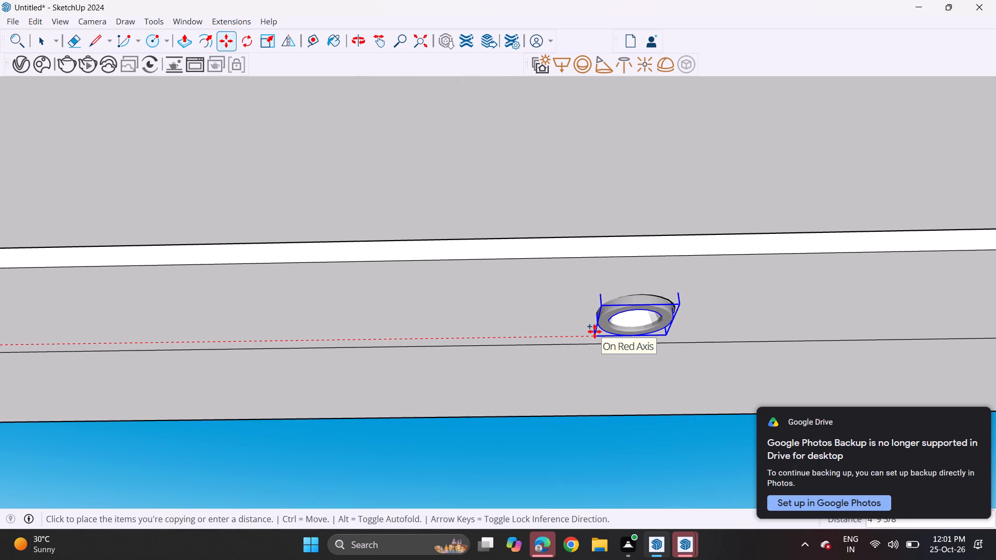
pyautogui.click(596, 331)
# Copy the middle spotlight about 4' 10 3/16" onto the recess at the far corner of the same edge.
pyautogui.click(597, 333)
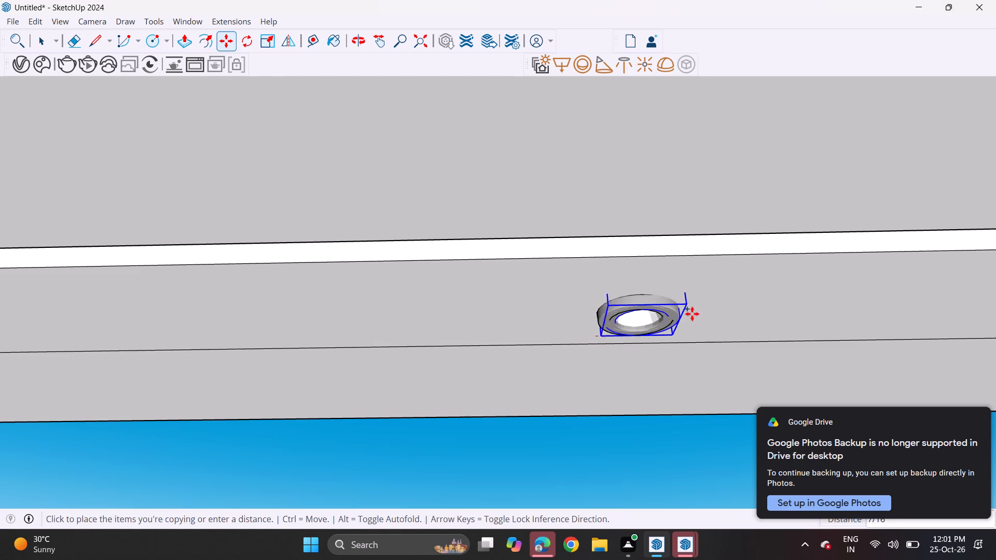
pyautogui.moveTo(731, 311); pyautogui.dragTo(50, 310, button='middle')
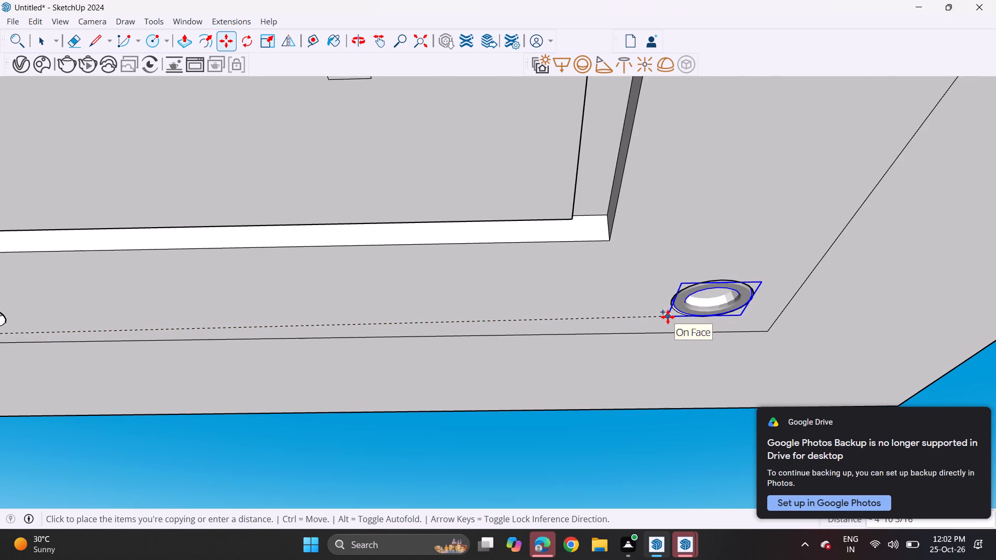
pyautogui.click(668, 317)
# Move the far corner spotlight copy toward its recess, lining it up from a low viewing angle.
pyautogui.click(666, 316)
pyautogui.keyDown('ctrl'); pyautogui.moveTo(709, 215); pyautogui.dragTo(636, 325, button='middle'); pyautogui.keyUp('ctrl')
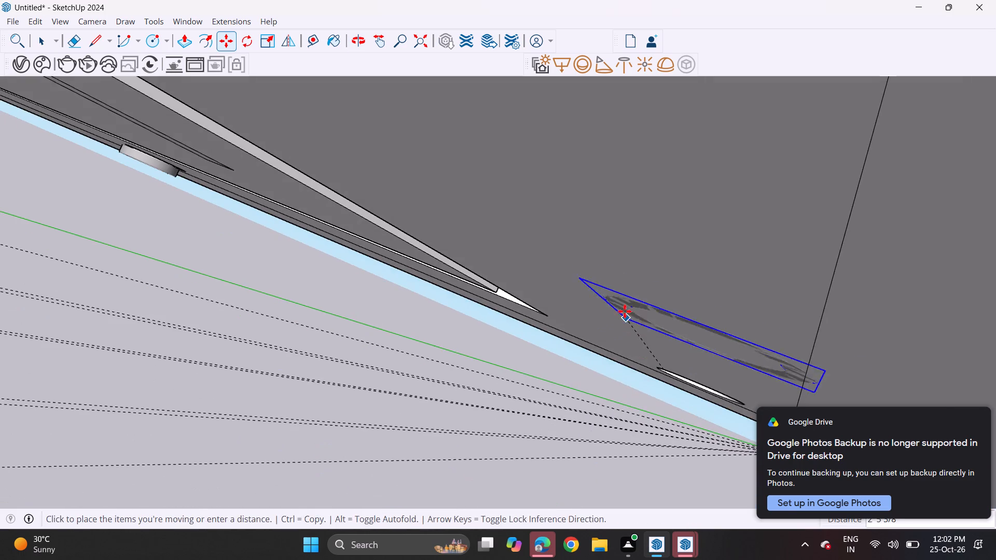
pyautogui.moveTo(622, 300); pyautogui.dragTo(669, 251, button='middle')
pyautogui.scroll(1, 613, 352)
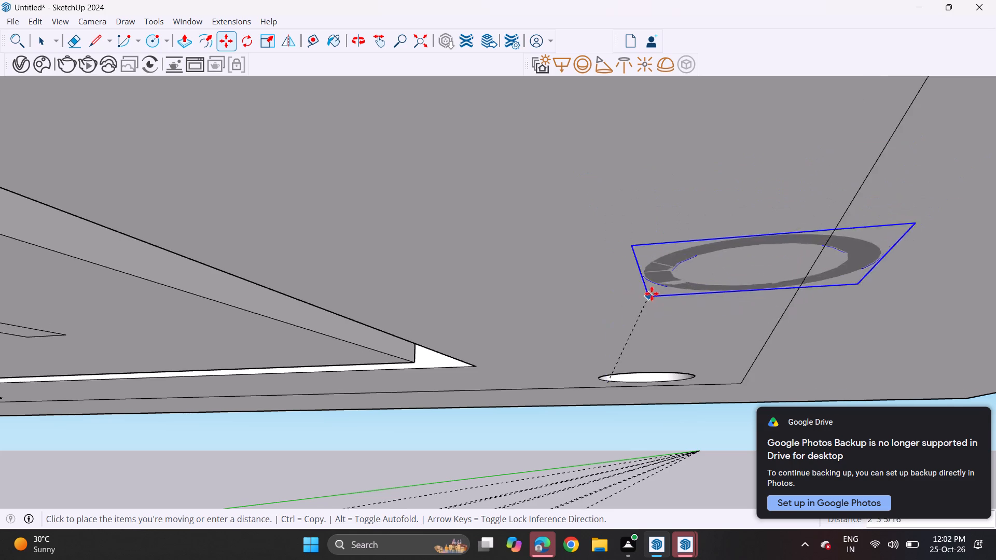
pyautogui.moveTo(653, 290); pyautogui.dragTo(683, 228, button='middle')
pyautogui.scroll(1, 620, 362)
pyautogui.keyDown('shift'); pyautogui.moveTo(620, 362); pyautogui.dragTo(640, 248, button='middle'); pyautogui.keyUp('shift')
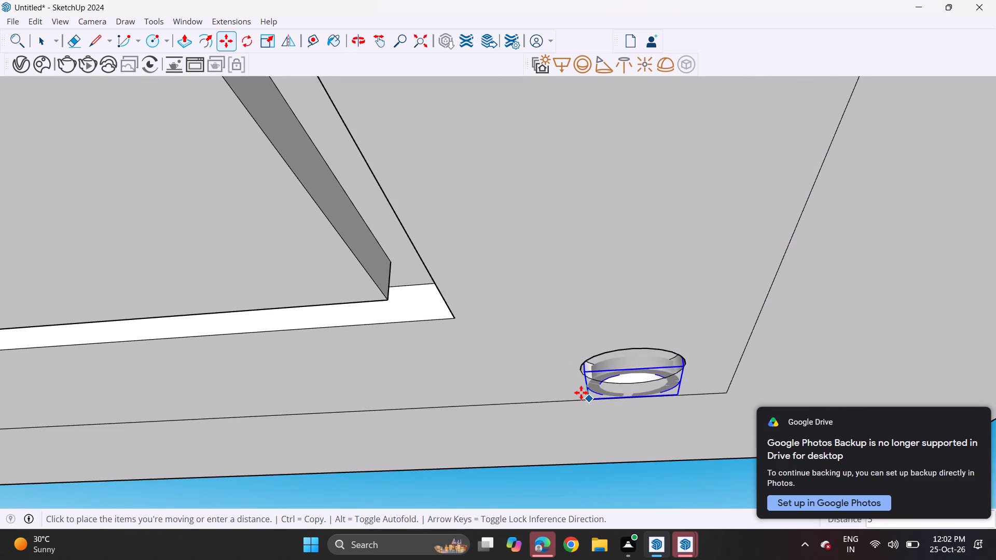
pyautogui.click(583, 394)
# Move the far corner spotlight sideways over its recess, lining it up from below.
pyautogui.moveTo(677, 346); pyautogui.dragTo(662, 341, button='middle')
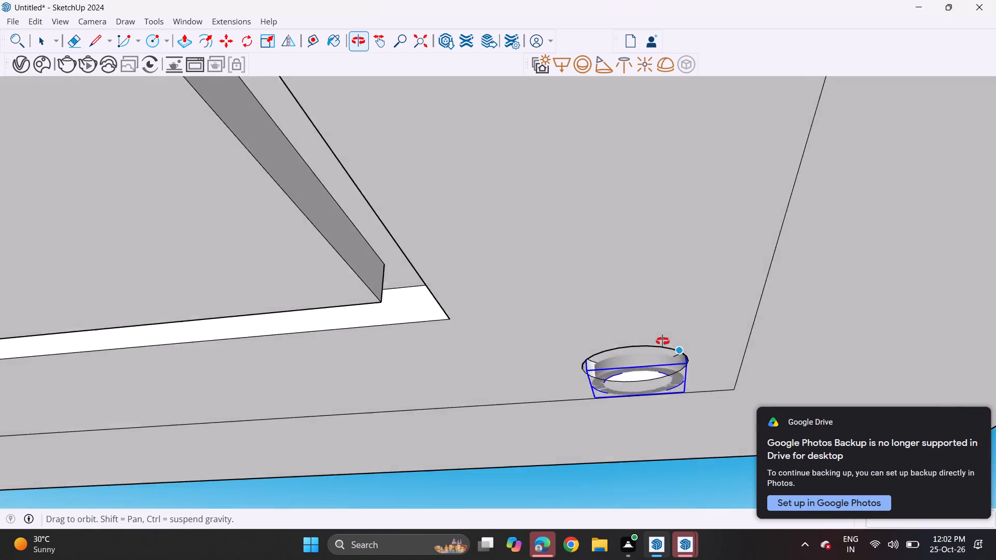
pyautogui.moveTo(662, 341); pyautogui.dragTo(397, 328, button='middle')
pyautogui.moveTo(671, 306); pyautogui.dragTo(517, 275, button='middle')
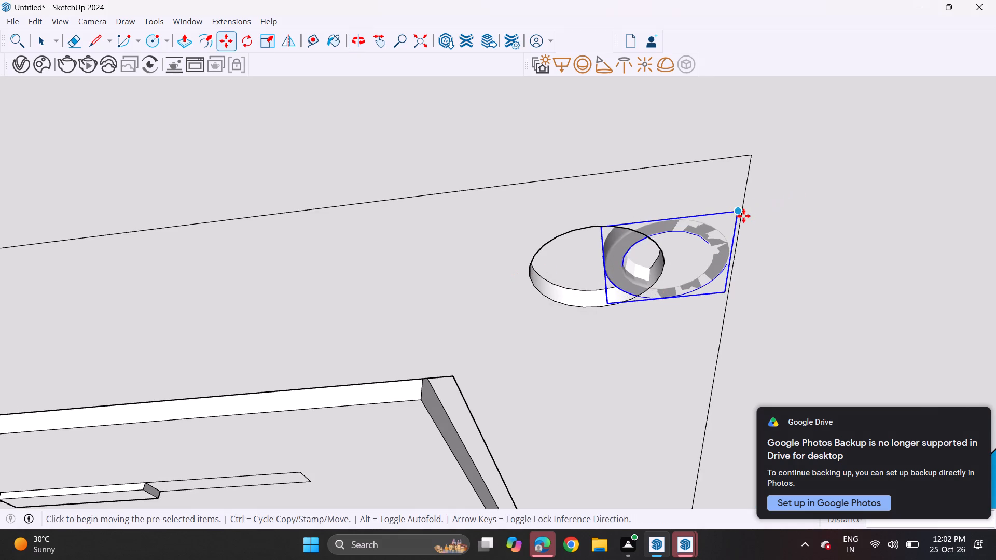
pyautogui.click(743, 216)
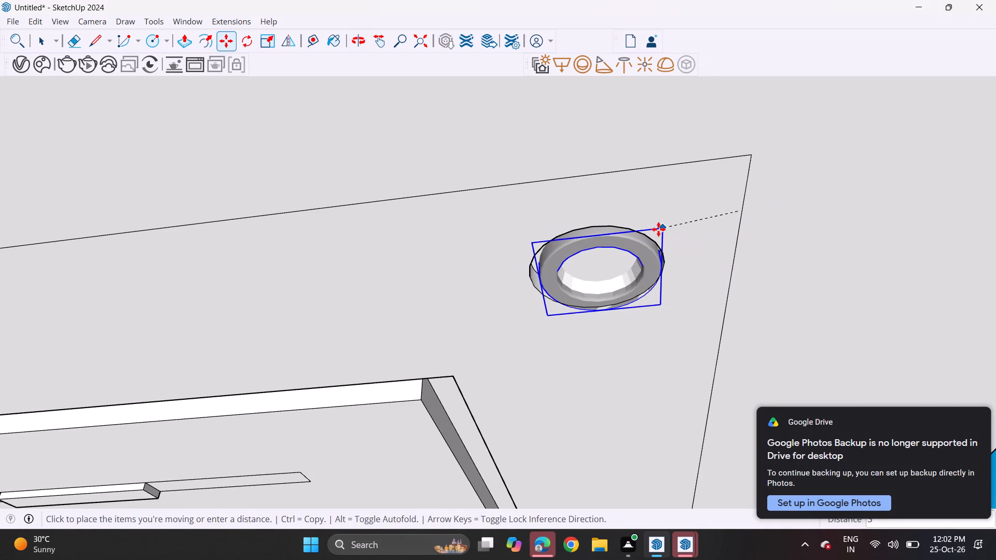
pyautogui.click(658, 229)
# Scale the far corner spotlight to about 1.11 along its width, and adjust its opposite side to fit the recess outline.
pyautogui.moveTo(587, 236); pyautogui.dragTo(995, 337, button='middle')
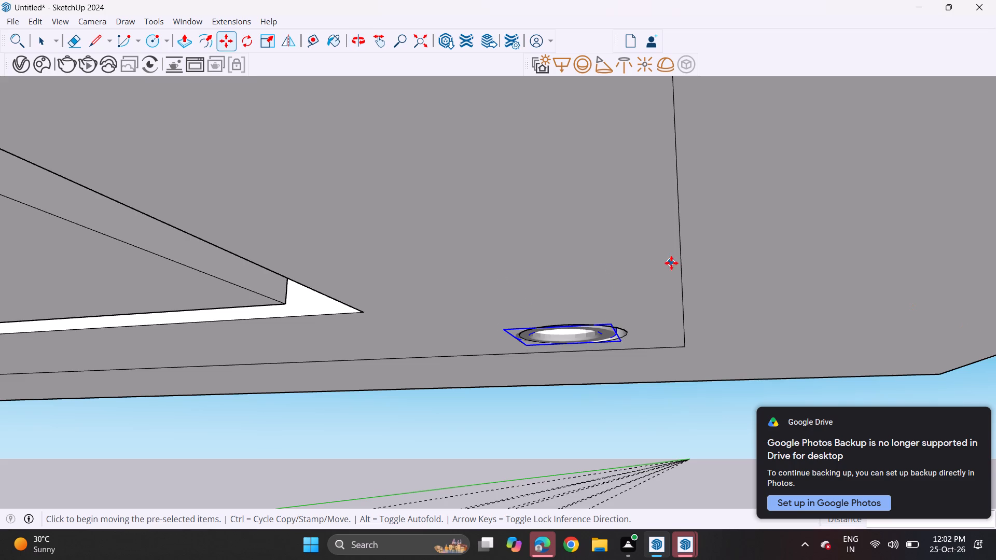
pyautogui.moveTo(609, 320); pyautogui.dragTo(693, 207, button='middle')
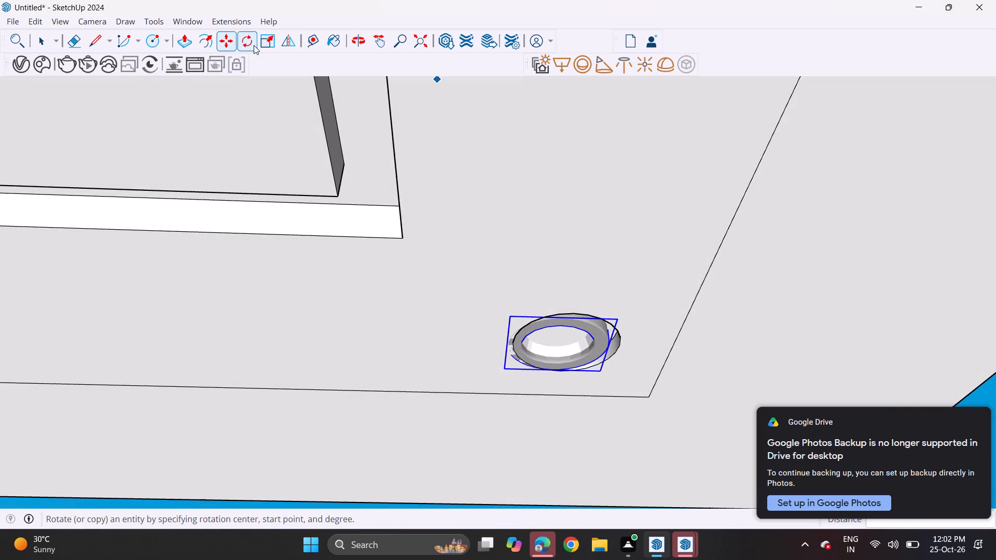
pyautogui.click(272, 45)
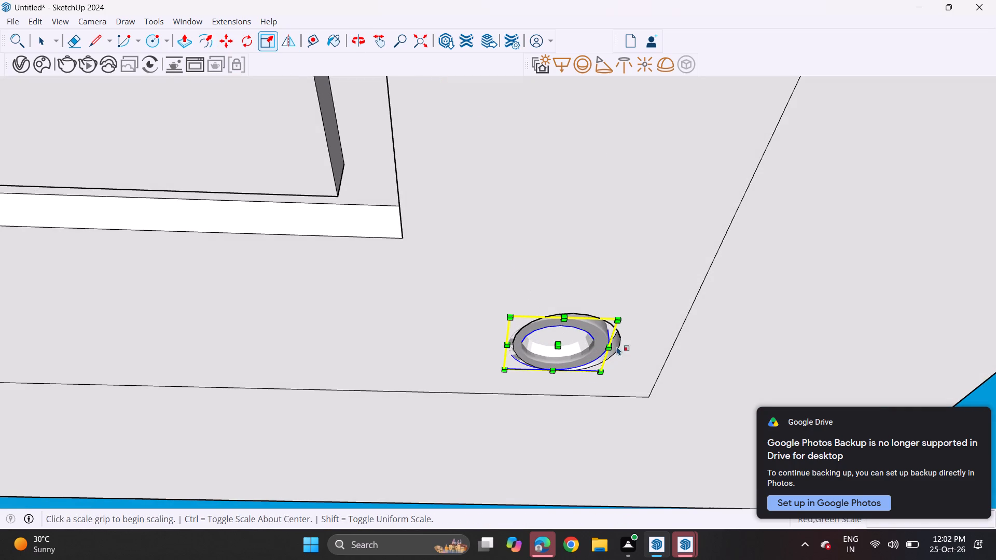
pyautogui.click(610, 344)
pyautogui.click(618, 344)
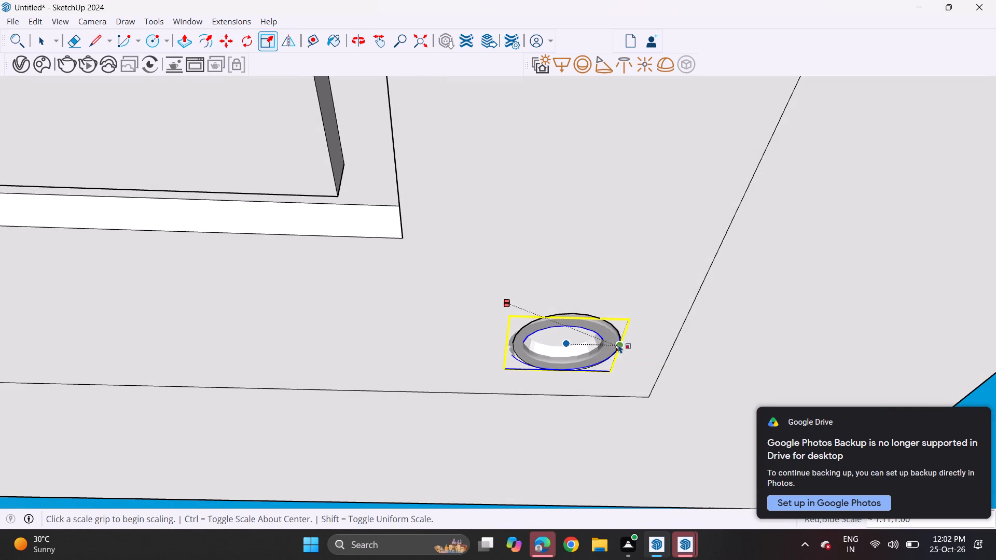
pyautogui.click(504, 350)
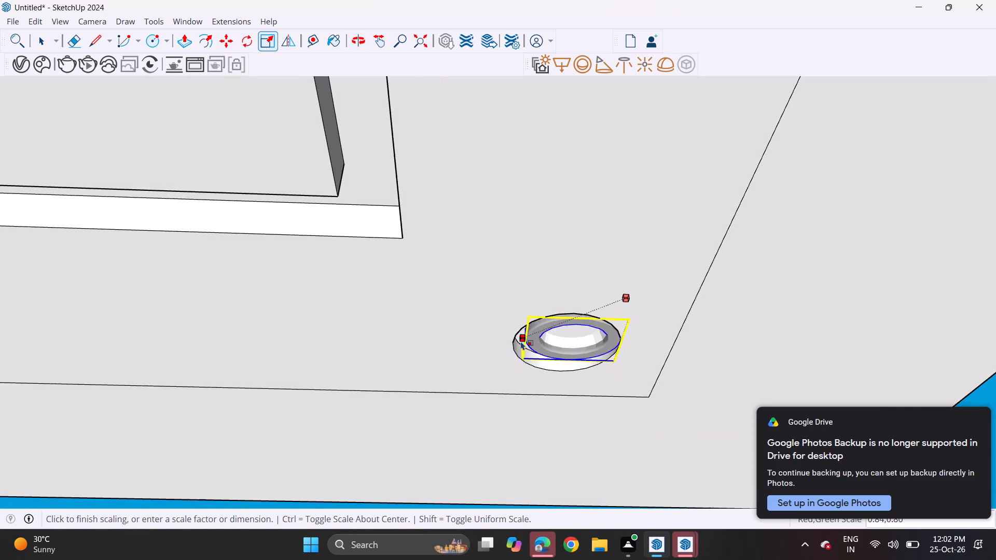
pyautogui.click(507, 352)
# Copy the scaled corner spotlight into the middle recess of the adjoining side of the ceiling.
pyautogui.scroll(-6, 543, 258)
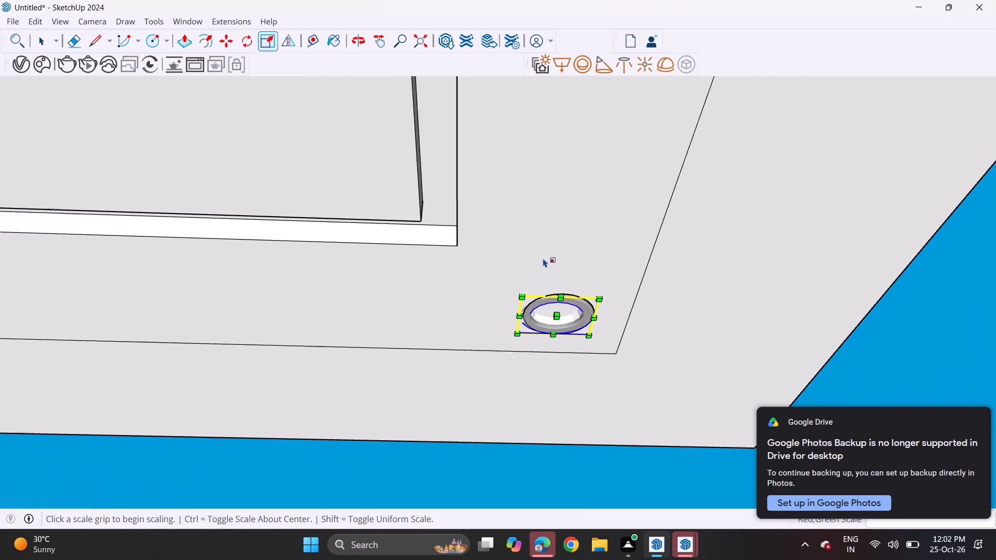
pyautogui.press('m')
pyautogui.click(576, 325)
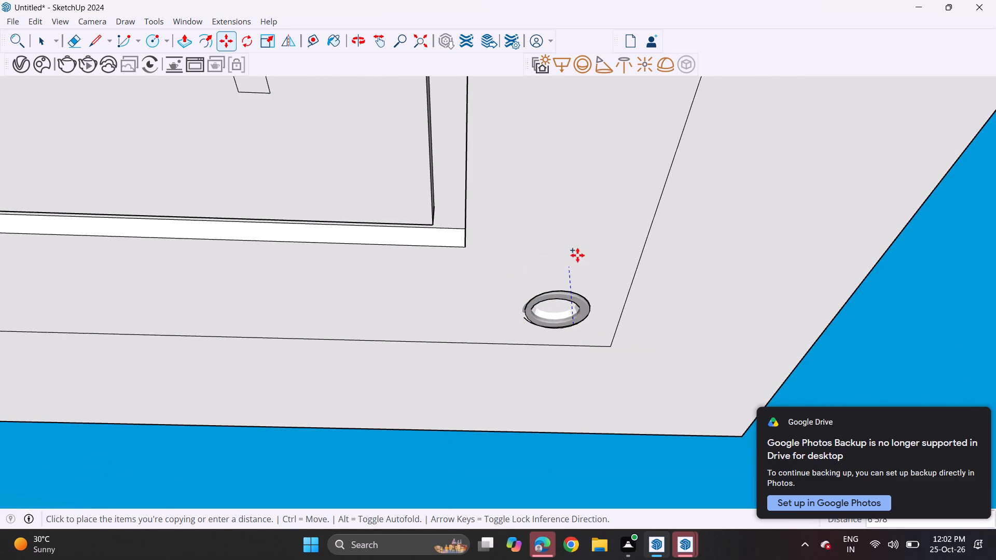
pyautogui.scroll(1, 584, 229)
pyautogui.scroll(-16, 584, 229)
pyautogui.scroll(1, 583, 225)
pyautogui.scroll(-2, 583, 225)
pyautogui.keyDown('shift'); pyautogui.moveTo(580, 202); pyautogui.dragTo(580, 365, button='middle'); pyautogui.keyUp('shift')
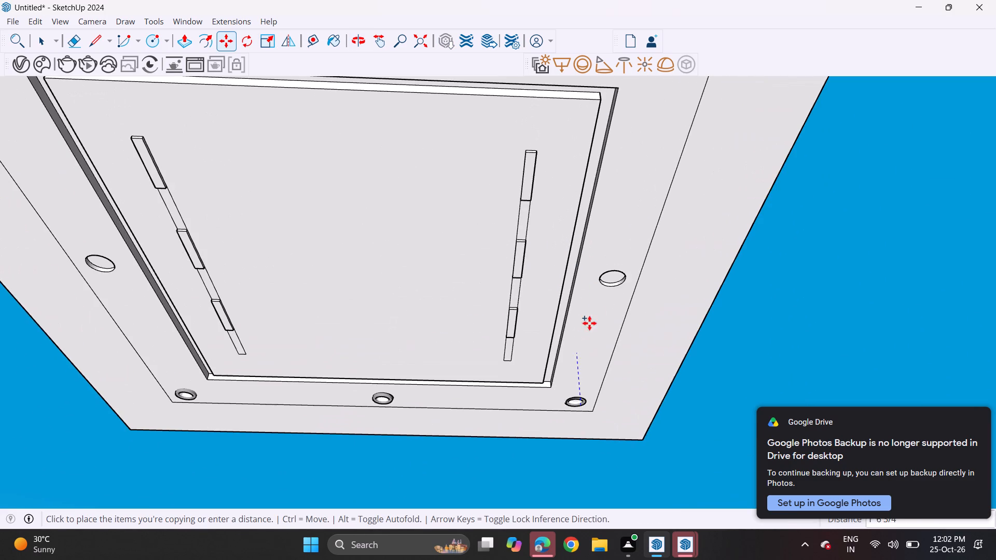
pyautogui.scroll(12, 618, 293)
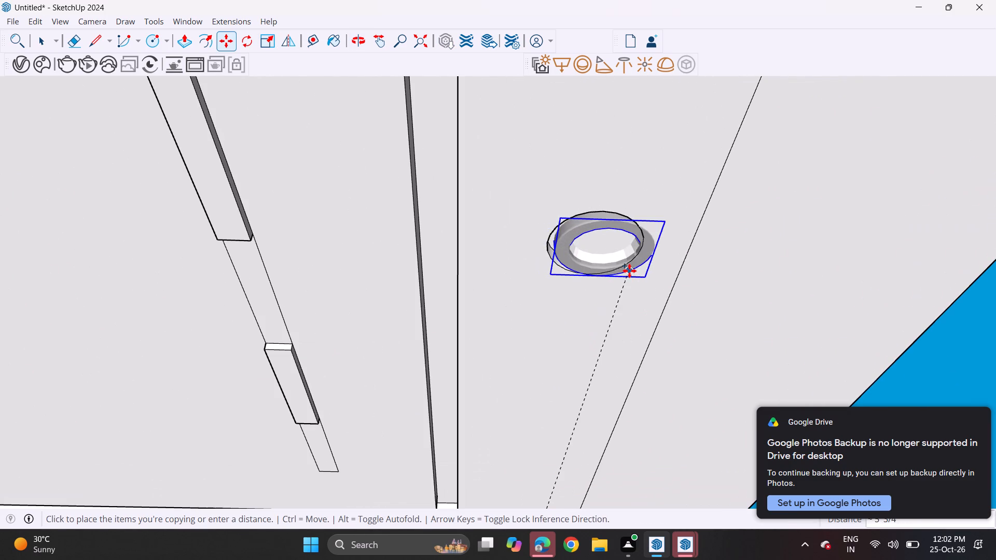
pyautogui.click(619, 265)
# Copy the side's middle spotlight about 9' 7 7/8" along the red axis into the recess on the opposite side.
pyautogui.click(642, 271)
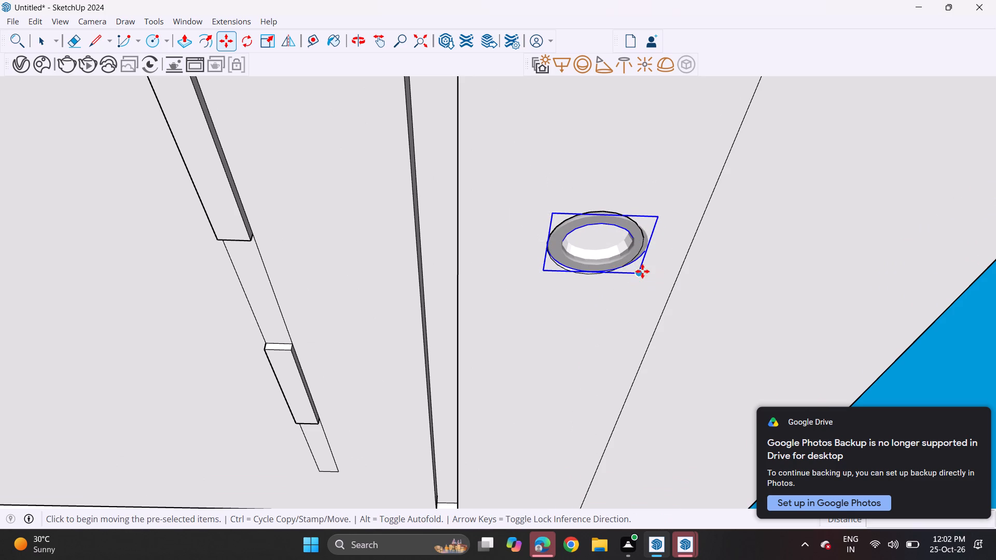
pyautogui.scroll(-7, 606, 269)
pyautogui.scroll(1, 601, 269)
pyautogui.scroll(-5, 539, 269)
pyautogui.keyDown('shift'); pyautogui.moveTo(498, 272); pyautogui.dragTo(882, 255, button='middle'); pyautogui.keyUp('shift')
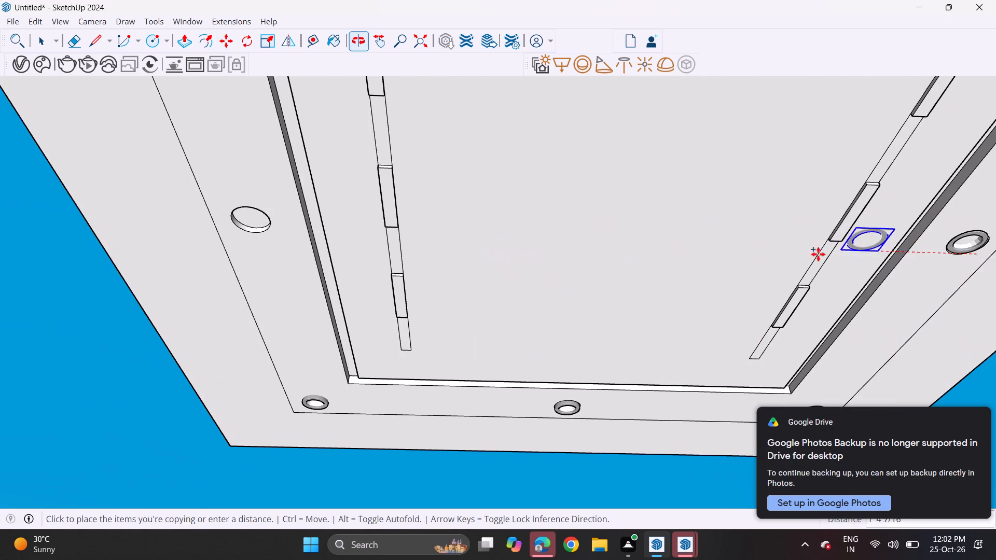
pyautogui.click(277, 237)
# Copy that opposite-side middle spotlight along its side into the empty corner recess.
pyautogui.click(274, 236)
pyautogui.scroll(-10, 311, 209)
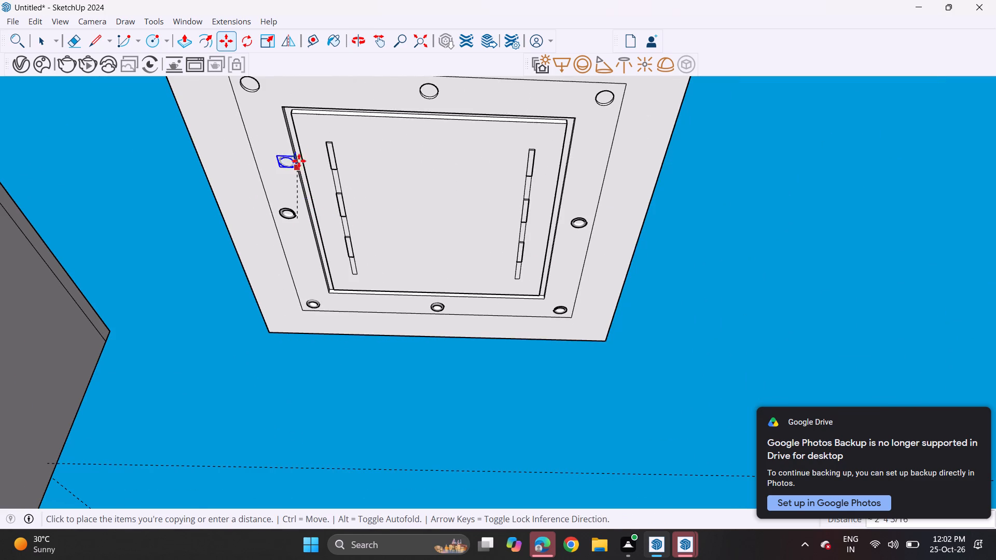
pyautogui.scroll(7, 261, 82)
pyautogui.scroll(-1, 262, 90)
pyautogui.scroll(2, 262, 90)
pyautogui.moveTo(276, 100); pyautogui.dragTo(349, 166, button='middle')
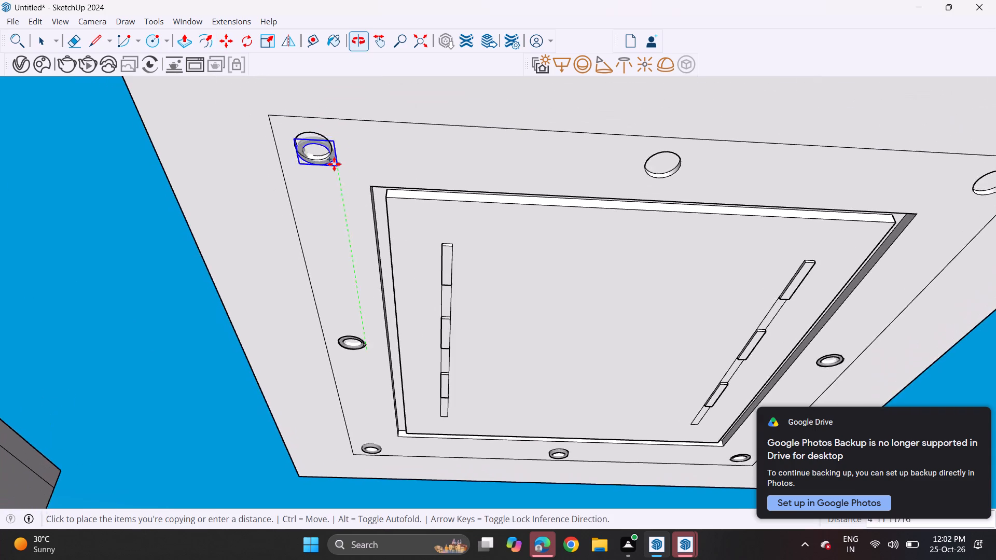
pyautogui.scroll(8, 320, 157)
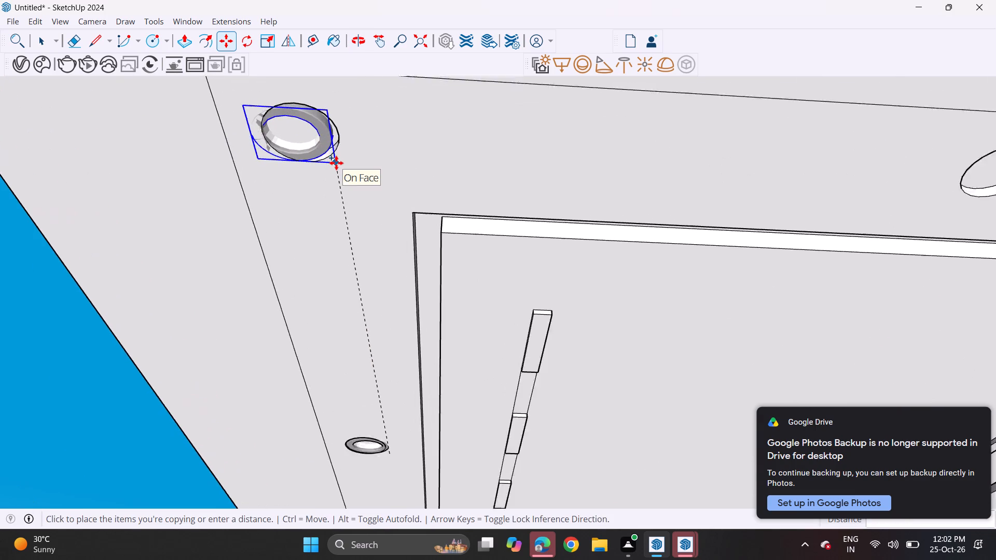
pyautogui.scroll(4, 336, 163)
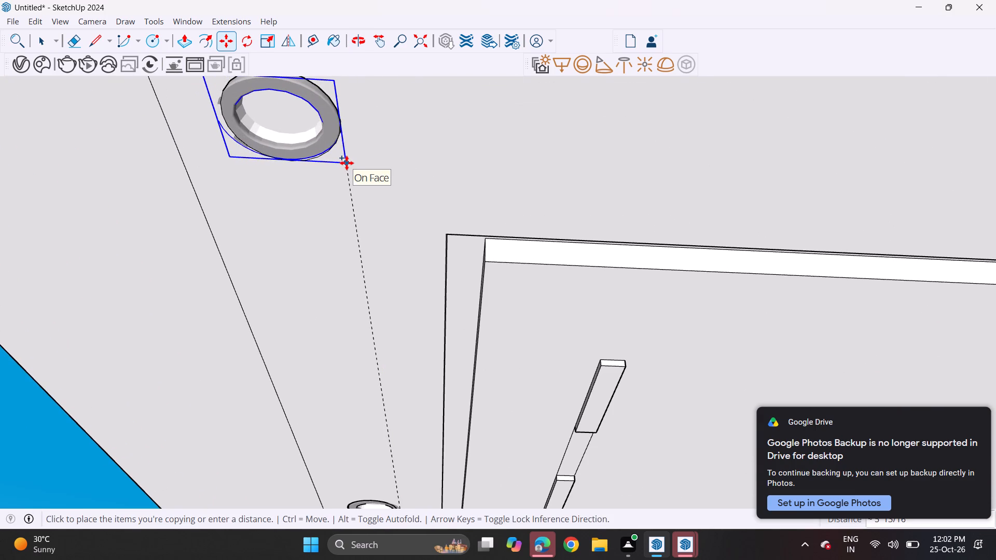
pyautogui.click(347, 163)
# Copy the new corner spotlight about 4' 10 5/16" along the red axis into the empty middle recess of that edge.
pyautogui.click(349, 160)
pyautogui.scroll(-6, 365, 170)
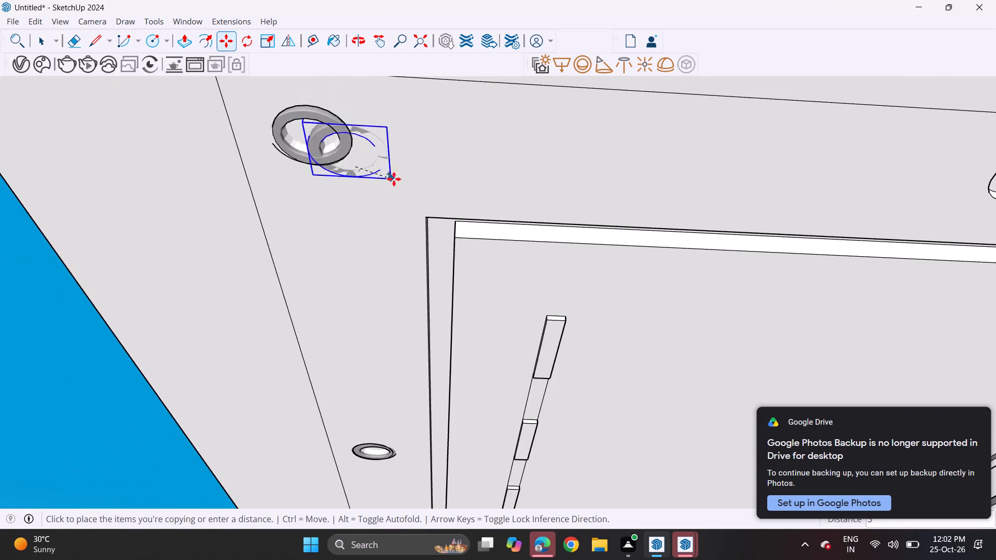
pyautogui.scroll(-2, 496, 158)
pyautogui.moveTo(490, 158); pyautogui.dragTo(186, 166, button='middle')
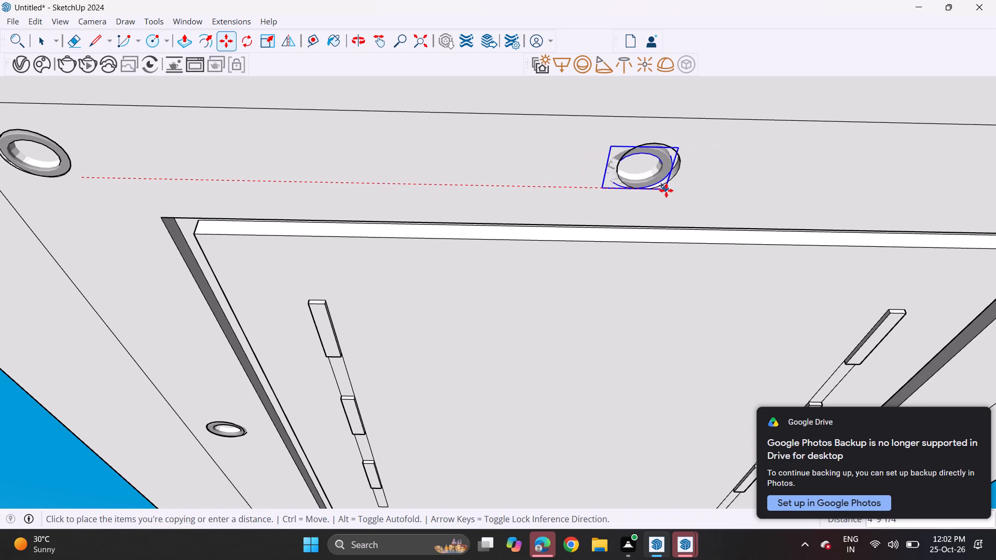
pyautogui.click(675, 188)
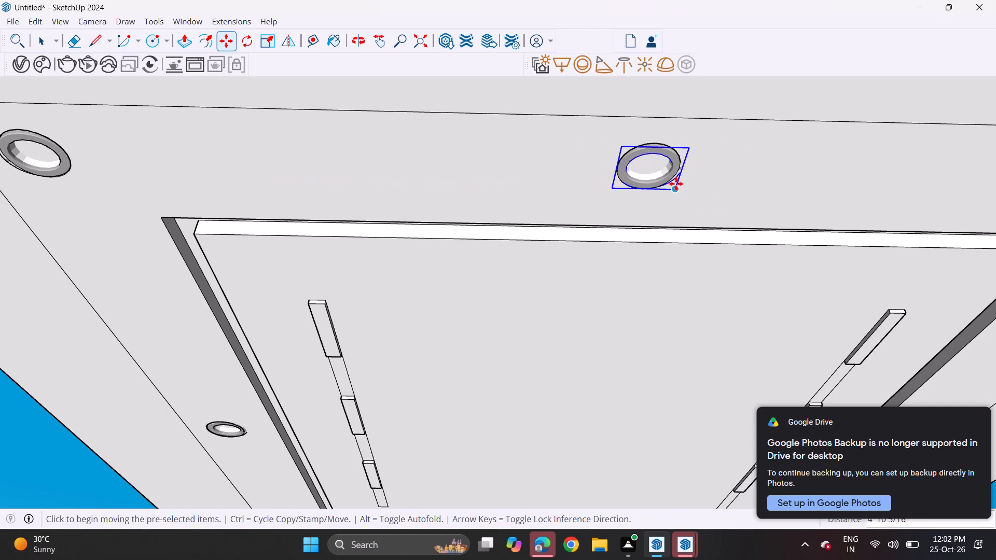
# Copy that middle spotlight about 4' 9 15/16" along the red axis into the last corner recess, and clear the selection.
pyautogui.click(676, 186)
pyautogui.scroll(-3, 715, 193)
pyautogui.scroll(1, 715, 193)
pyautogui.scroll(-1, 713, 193)
pyautogui.scroll(1, 728, 181)
pyautogui.moveTo(728, 181); pyautogui.dragTo(0, 183, button='middle')
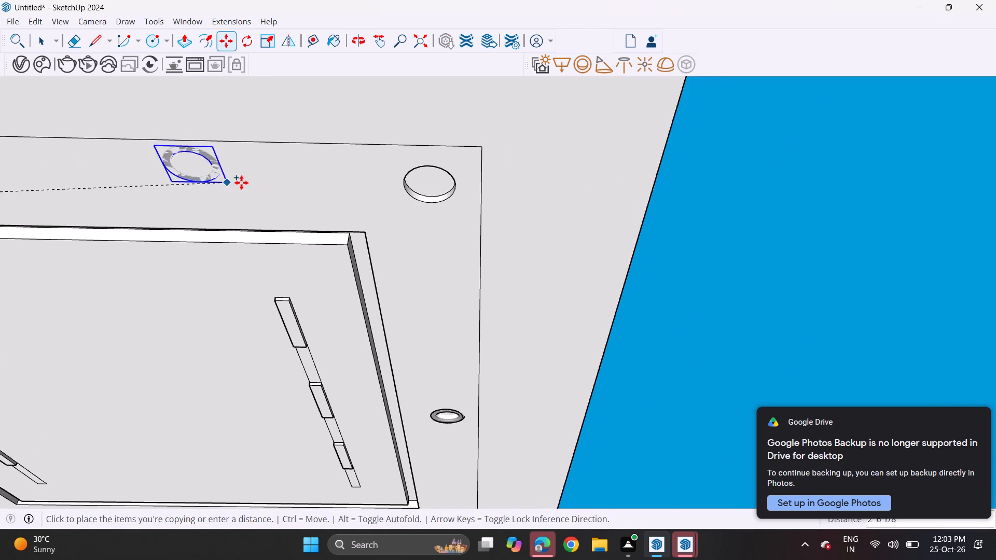
pyautogui.scroll(3, 437, 196)
pyautogui.scroll(-2, 445, 195)
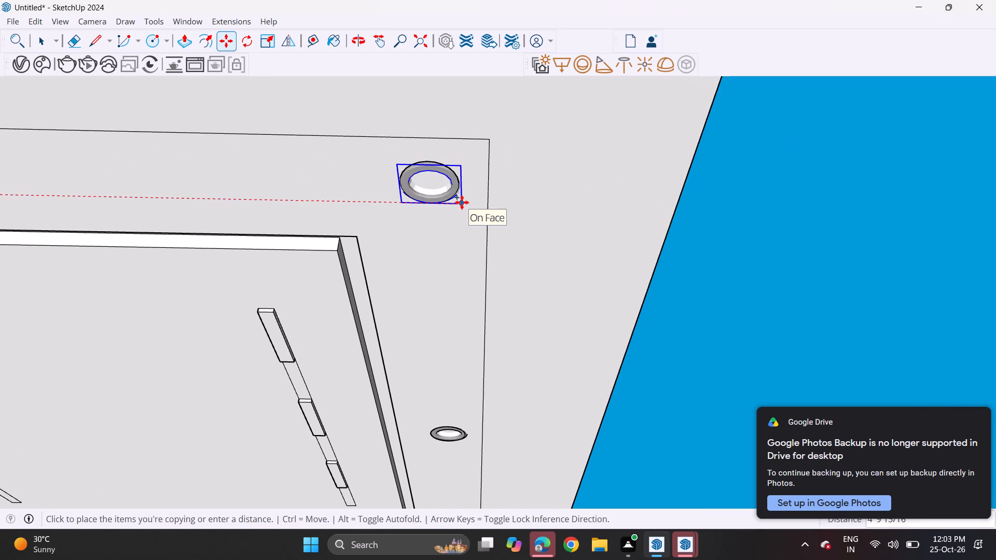
pyautogui.click(462, 202)
pyautogui.scroll(-7, 464, 203)
pyautogui.scroll(3, 464, 203)
pyautogui.scroll(-10, 464, 203)
pyautogui.scroll(1, 467, 206)
pyautogui.scroll(-2, 467, 206)
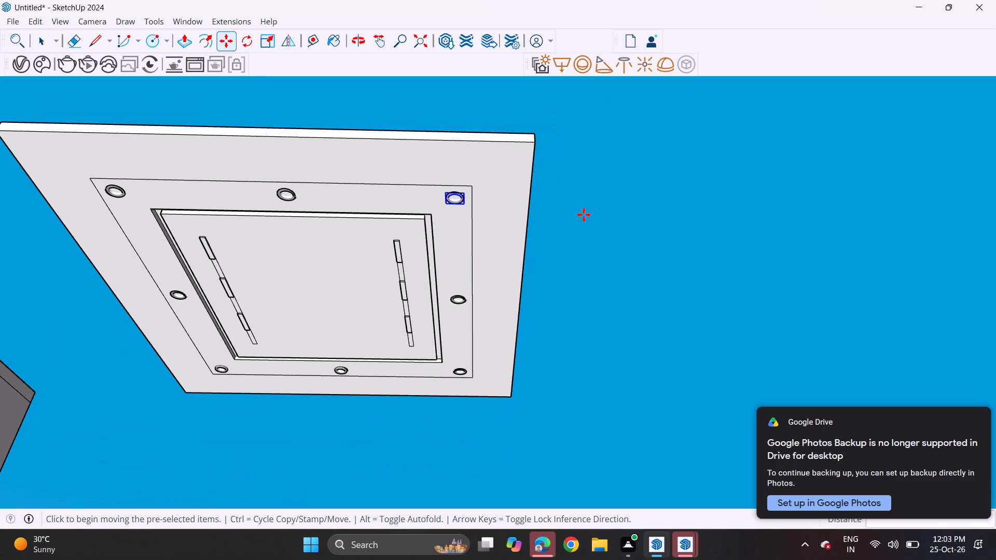
pyautogui.press('space')
pyautogui.click(555, 248)
# Examine the ceiling's spotlights from a low angle, and check closely how one edge spotlight fits its recess.
pyautogui.scroll(-4, 402, 287)
pyautogui.moveTo(371, 275); pyautogui.dragTo(396, 375, button='middle')
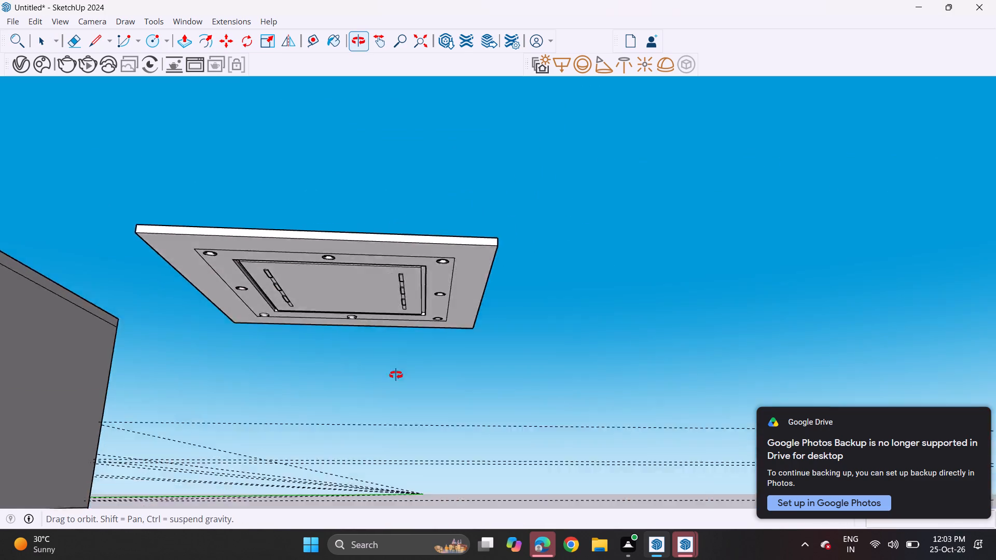
pyautogui.moveTo(396, 375); pyautogui.dragTo(431, 405, button='middle')
pyautogui.scroll(10, 334, 344)
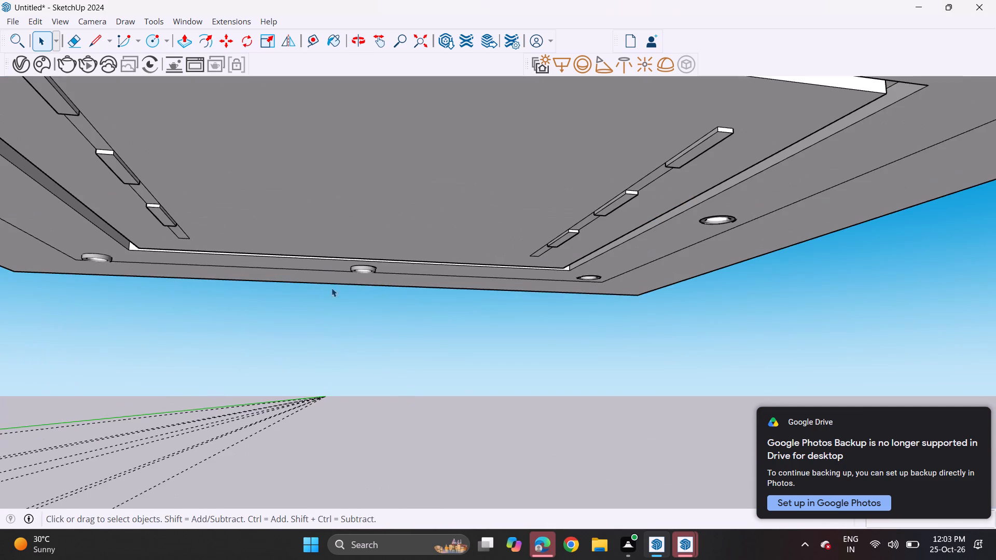
pyautogui.scroll(1, 311, 200)
pyautogui.scroll(12, 330, 345)
pyautogui.moveTo(326, 327); pyautogui.dragTo(321, 219, button='middle')
pyautogui.scroll(6, 353, 300)
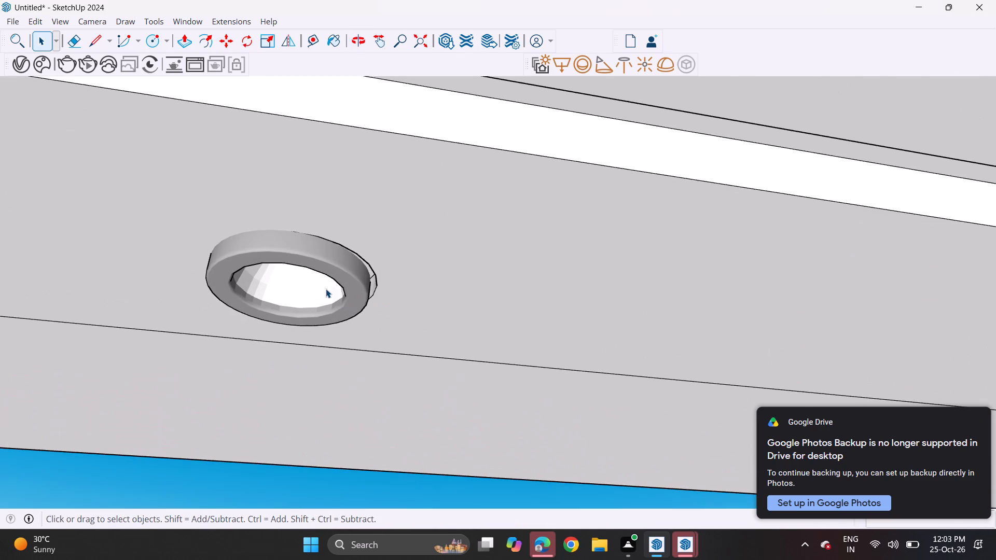
# Nudge the selected edge spotlight about 5/16" sideways toward the centre of its ceiling recess.
pyautogui.click(324, 289)
pyautogui.press('m')
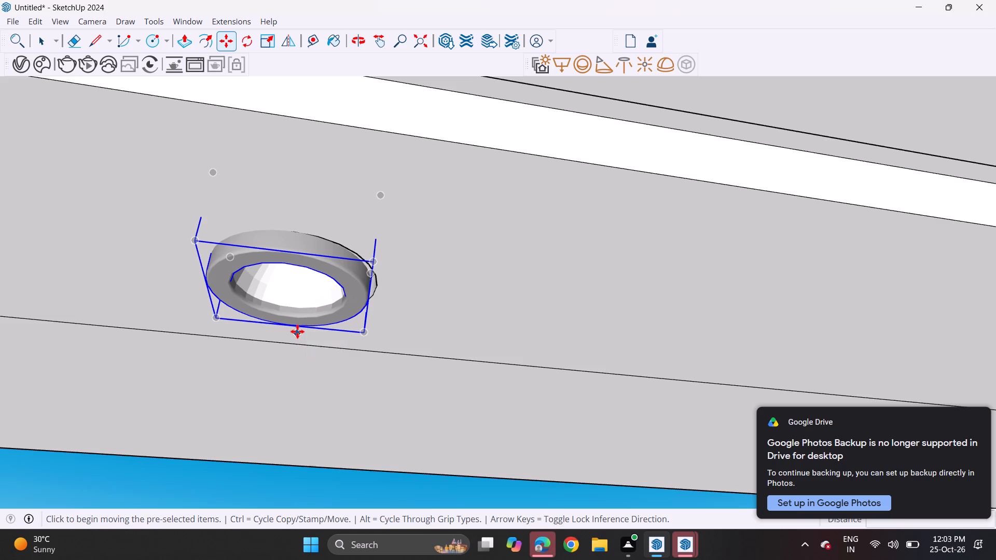
pyautogui.click(301, 310)
pyautogui.click(308, 314)
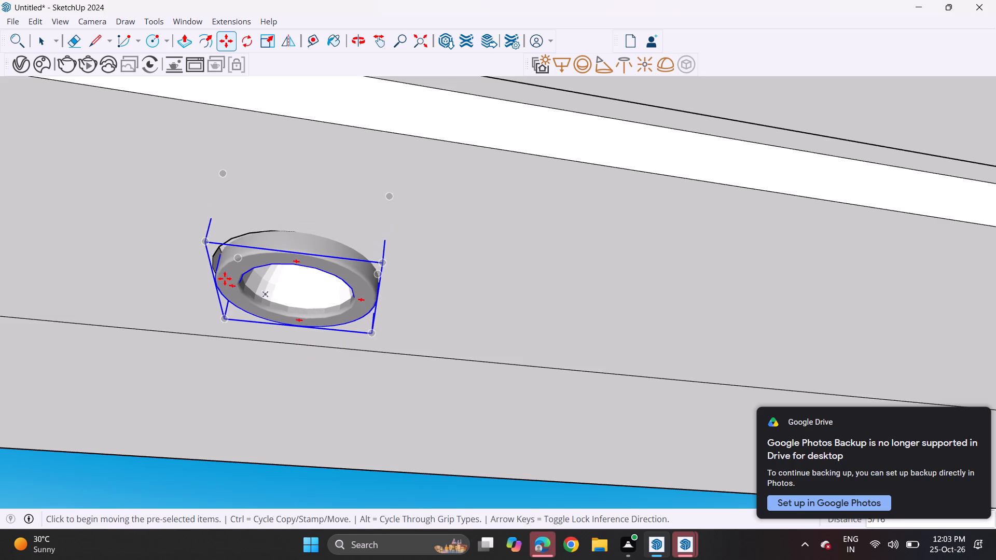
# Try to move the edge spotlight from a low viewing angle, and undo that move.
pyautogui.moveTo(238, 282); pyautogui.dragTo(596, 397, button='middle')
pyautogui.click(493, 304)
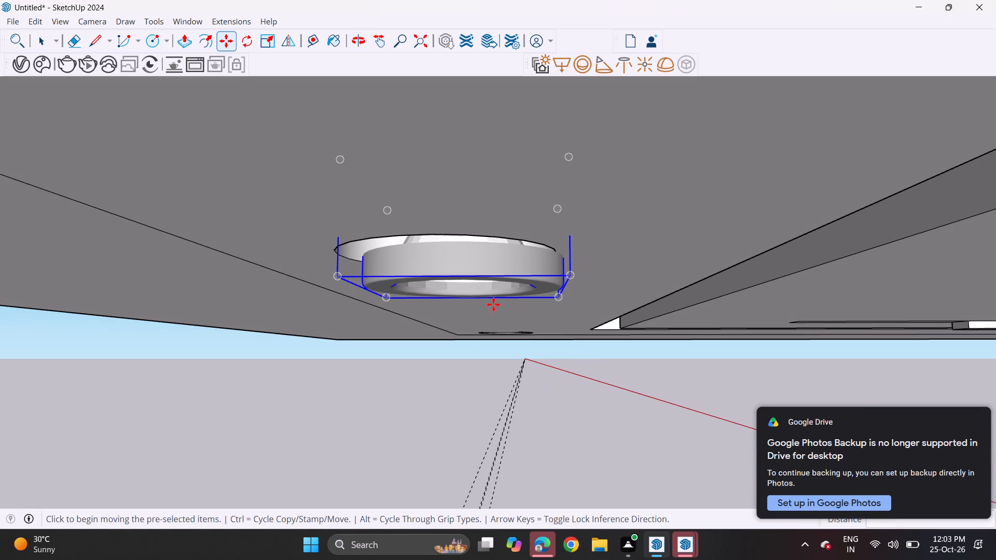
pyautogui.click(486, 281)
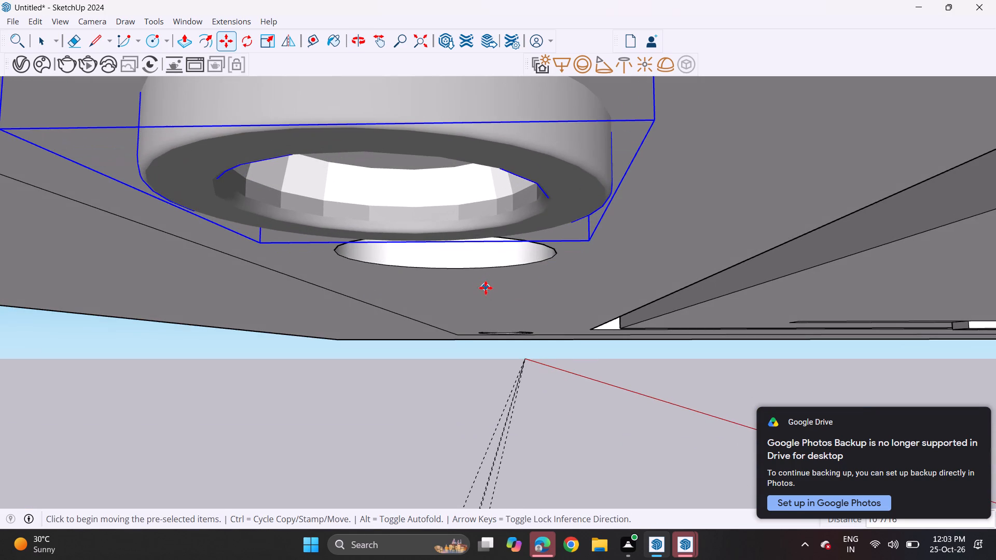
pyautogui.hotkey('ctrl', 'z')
# Shift the edge spotlight in small moves to line up with its recess, with a last move of about 5/8".
pyautogui.moveTo(494, 301); pyautogui.dragTo(161, 313, button='middle')
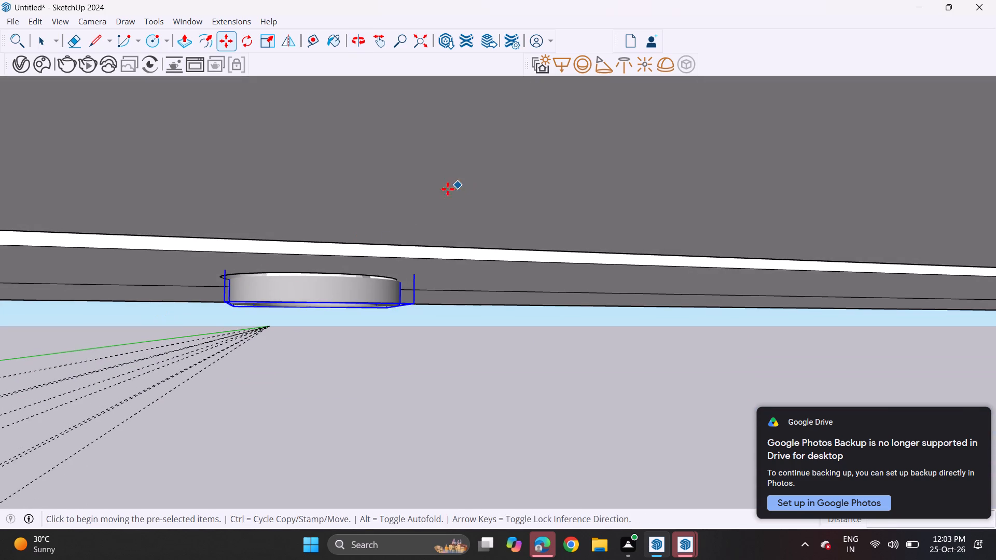
pyautogui.click(416, 230)
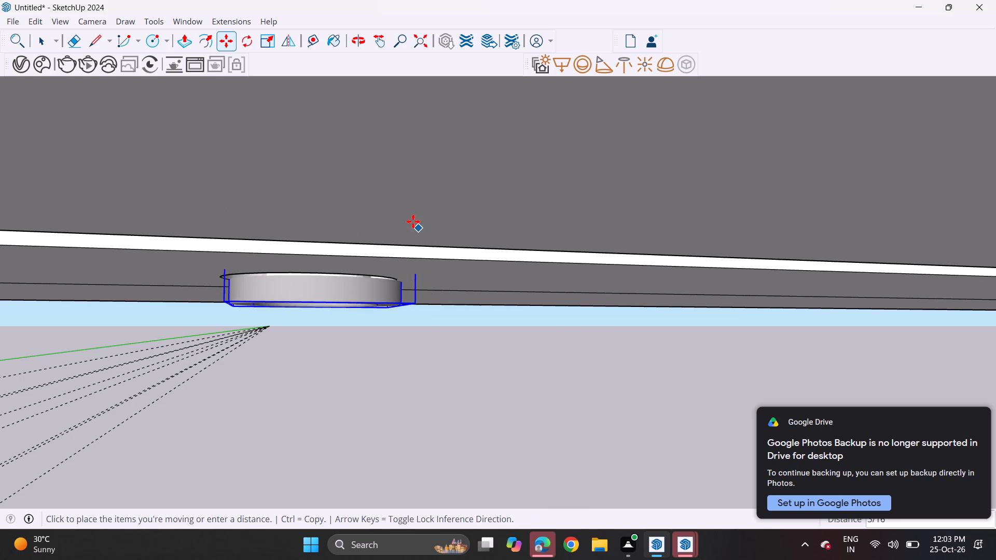
pyautogui.click(413, 186)
pyautogui.scroll(1, 338, 308)
pyautogui.moveTo(338, 308); pyautogui.dragTo(328, 245, button='middle')
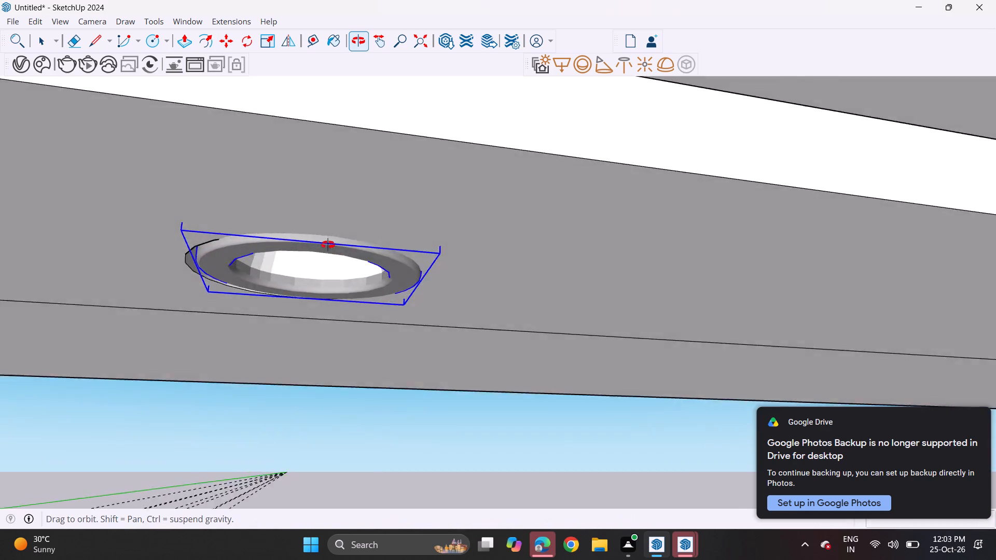
pyautogui.moveTo(328, 245); pyautogui.dragTo(256, 137, button='middle')
pyautogui.scroll(3, 305, 256)
pyautogui.click(334, 254)
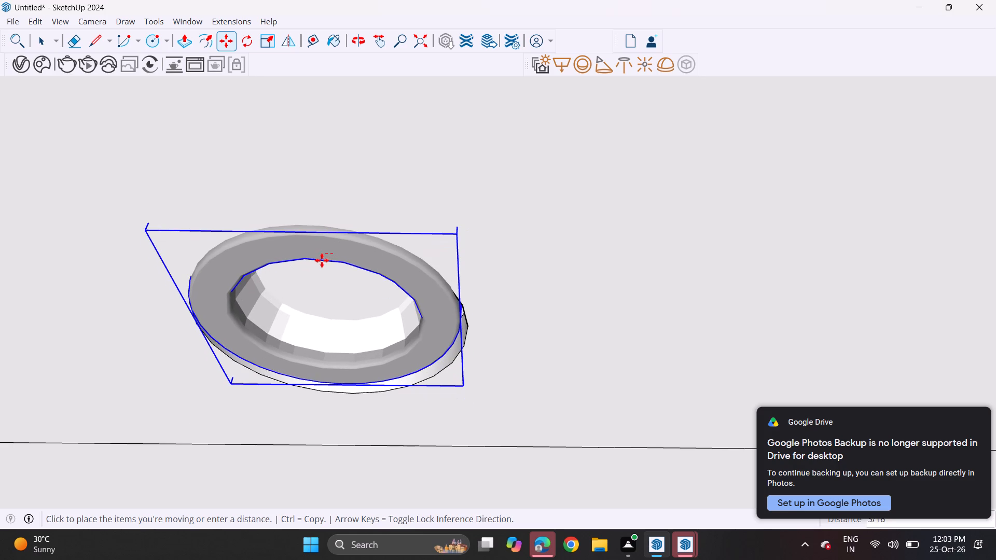
pyautogui.click(322, 260)
pyautogui.moveTo(328, 299); pyautogui.dragTo(312, 94, button='middle')
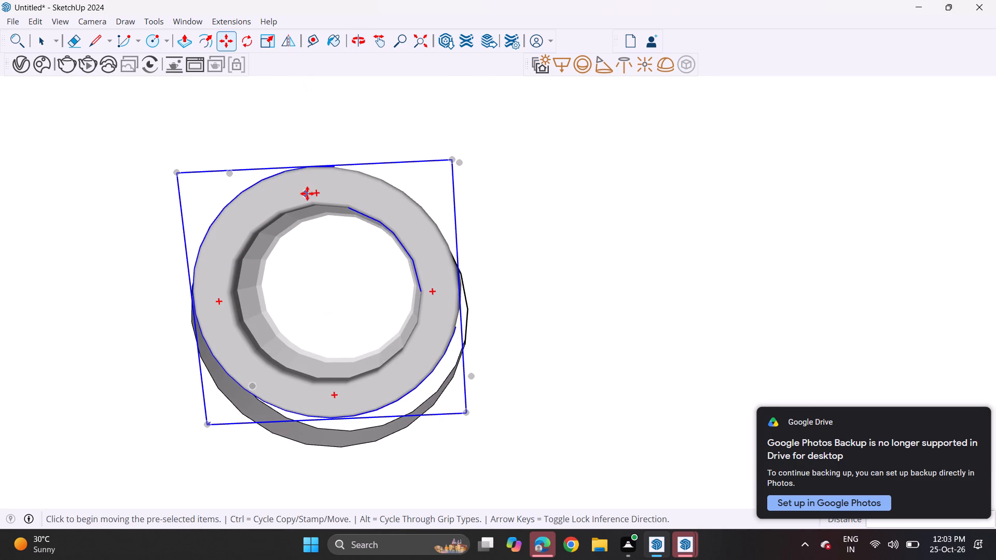
pyautogui.click(307, 193)
pyautogui.click(311, 223)
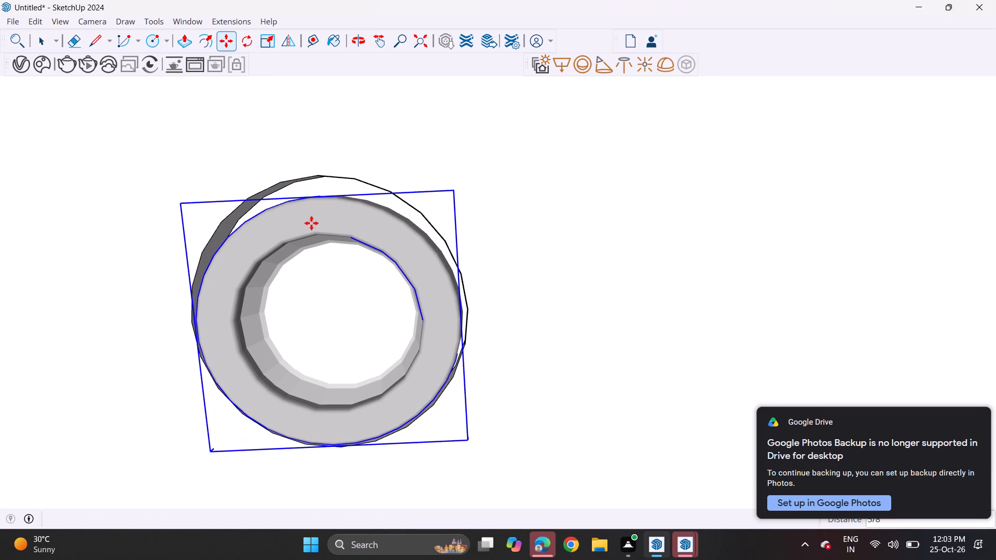
# Scale the edge spotlight uniformly by about 1.11 from one corner, and enlarge it slightly from the opposite corner to cover its recess.
pyautogui.click(270, 39)
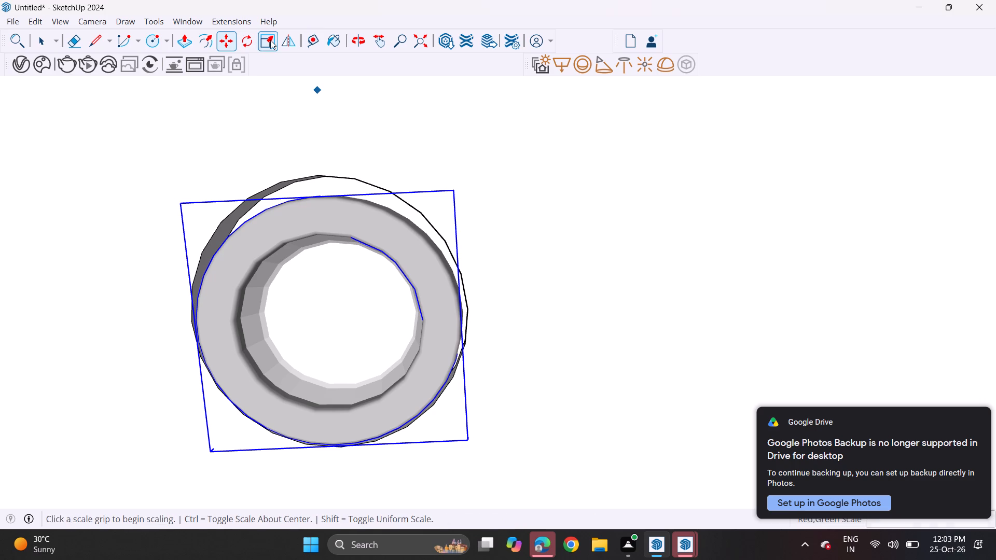
pyautogui.click(454, 188)
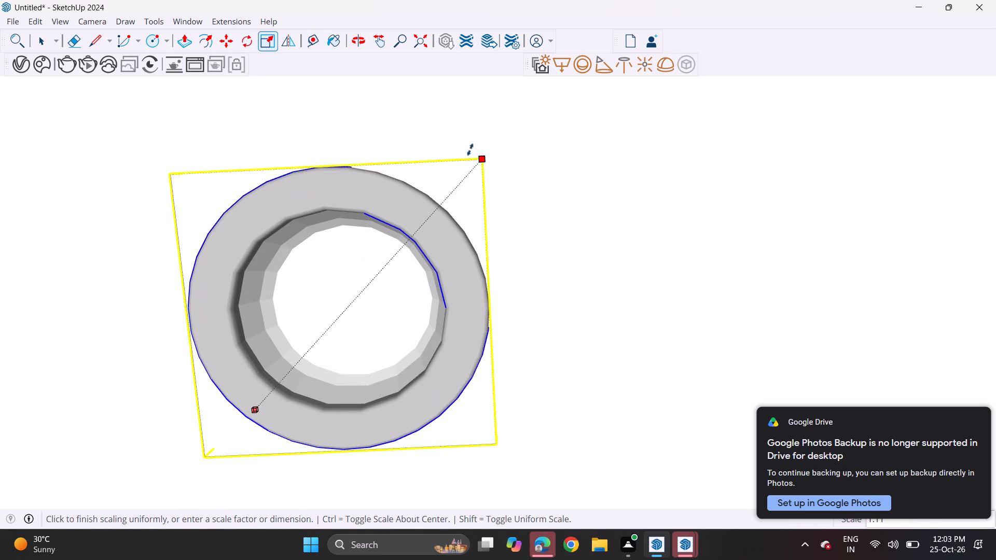
pyautogui.click(468, 150)
pyautogui.scroll(-9, 374, 270)
pyautogui.scroll(1, 340, 303)
pyautogui.scroll(-2, 339, 303)
pyautogui.scroll(1, 323, 302)
pyautogui.moveTo(323, 302); pyautogui.dragTo(749, 237, button='middle')
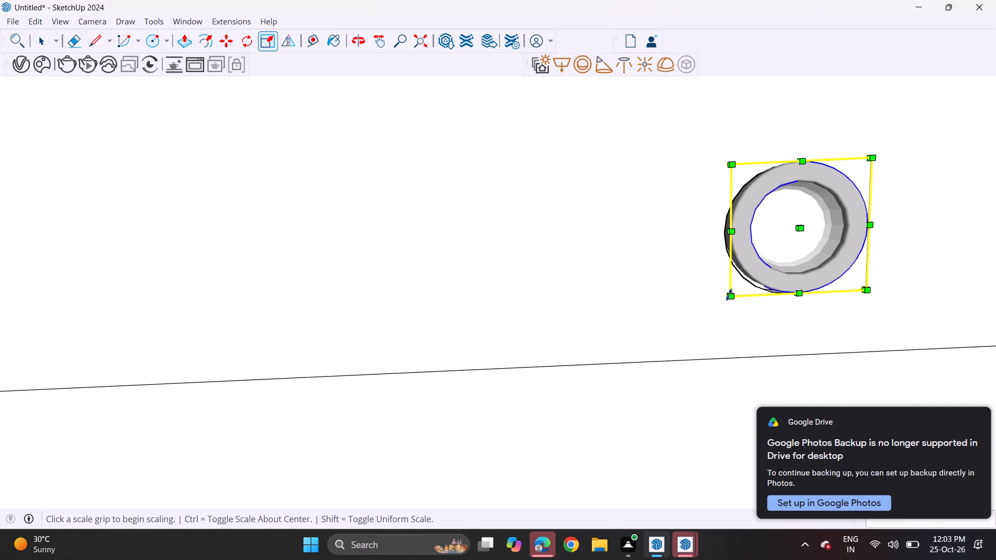
pyautogui.click(729, 295)
pyautogui.click(718, 299)
# Copy the enlarged spotlight about 4' 10" along the edge onto the spotlight in the corner recess.
pyautogui.press('m')
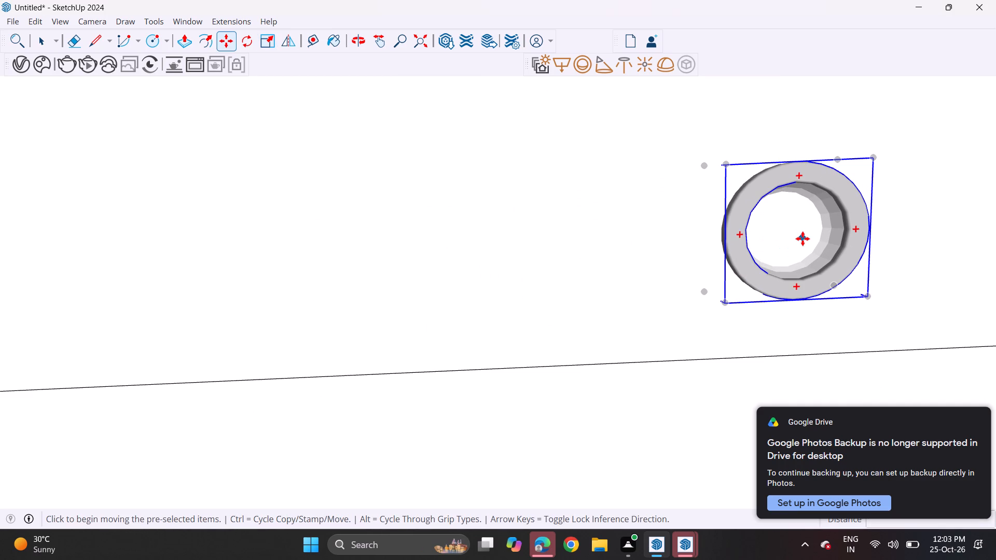
pyautogui.click(803, 239)
pyautogui.keyDown('shift'); pyautogui.moveTo(412, 260); pyautogui.dragTo(907, 190, button='middle'); pyautogui.keyUp('shift')
pyautogui.keyDown('shift'); pyautogui.scroll(-1, 529, 254); pyautogui.keyUp('shift')
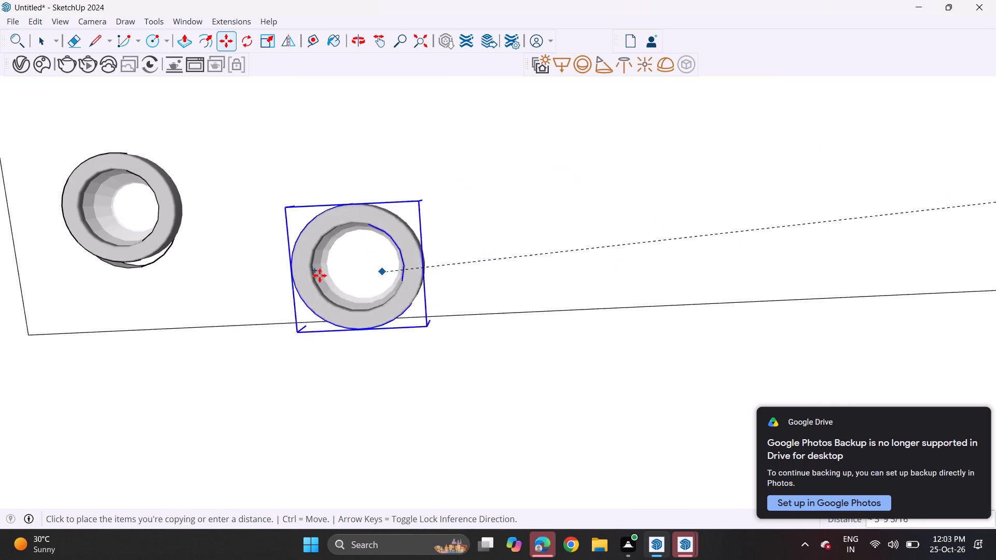
pyautogui.keyDown('shift'); pyautogui.moveTo(205, 259); pyautogui.dragTo(560, 265, button='middle'); pyautogui.keyUp('shift')
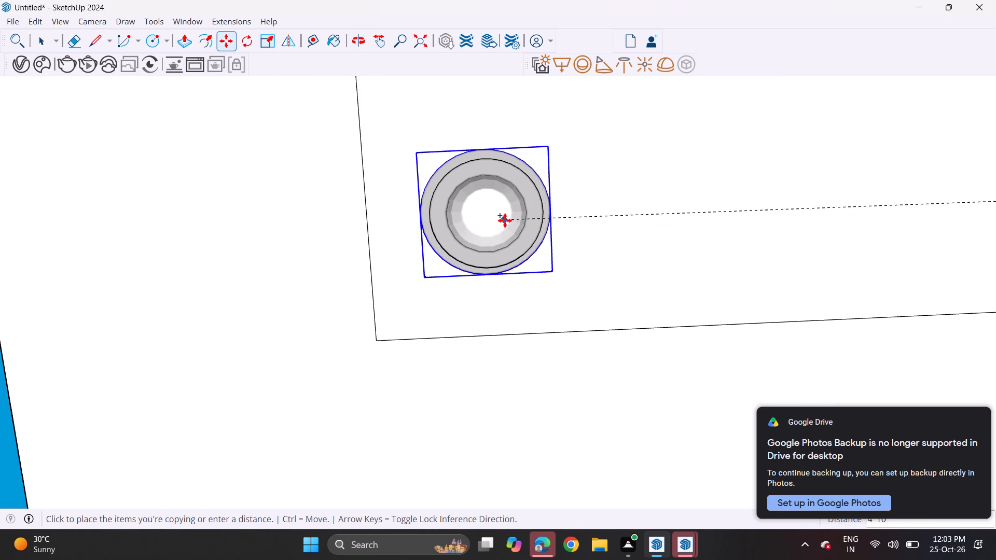
pyautogui.click(505, 219)
# Delete the original smaller spotlight inside the enlarged copy at the corner recess.
pyautogui.press('space')
pyautogui.click(541, 225)
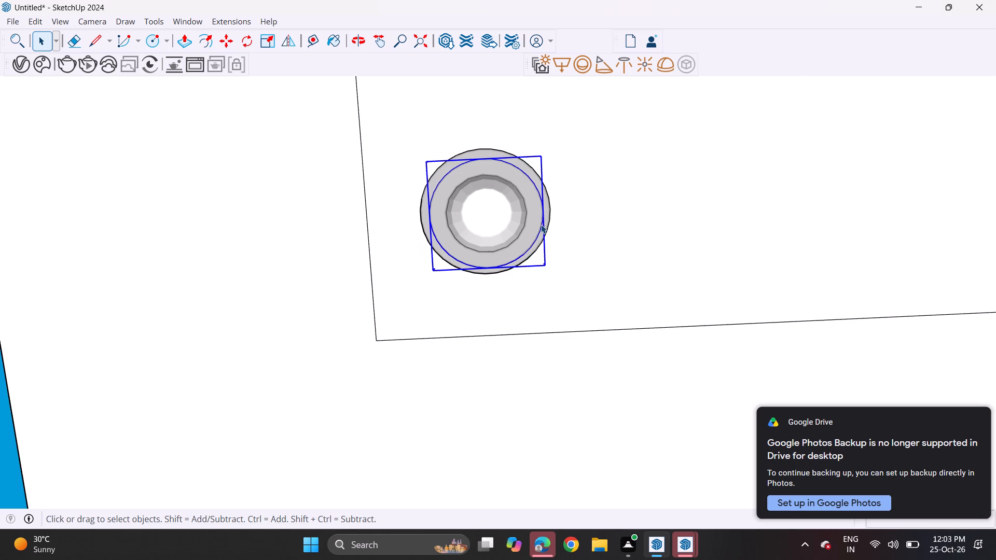
pyautogui.press('Delete')
# Examine the corner spotlight's fit and the other spotlights around the ceiling from below.
pyautogui.moveTo(524, 211); pyautogui.dragTo(489, 431, button='middle')
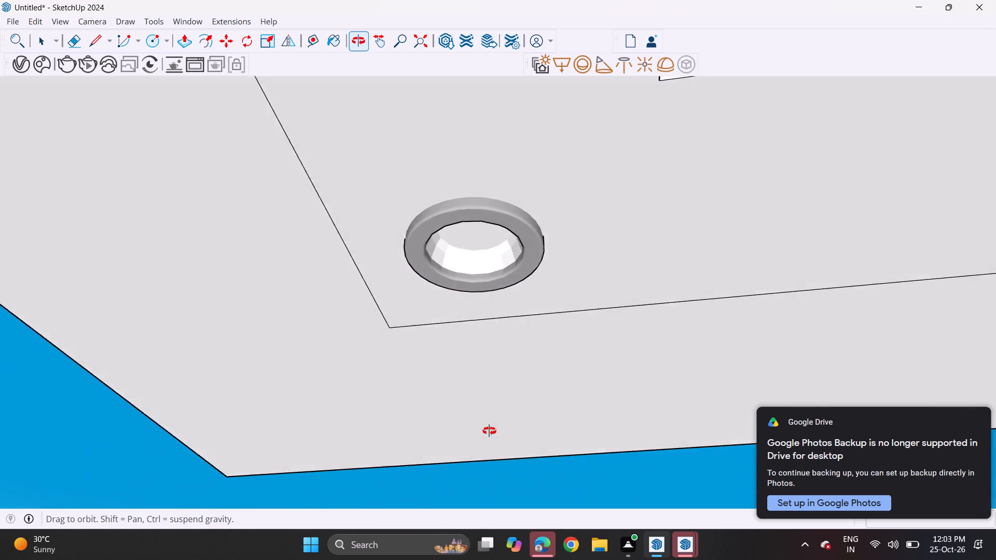
pyautogui.moveTo(489, 431); pyautogui.dragTo(473, 468, button='middle')
pyautogui.scroll(-3, 467, 293)
pyautogui.scroll(2, 467, 293)
pyautogui.scroll(-4, 467, 293)
pyautogui.scroll(1, 467, 299)
pyautogui.scroll(-11, 467, 299)
pyautogui.scroll(1, 466, 301)
pyautogui.scroll(-1, 466, 301)
pyautogui.scroll(1, 466, 301)
pyautogui.scroll(-11, 451, 293)
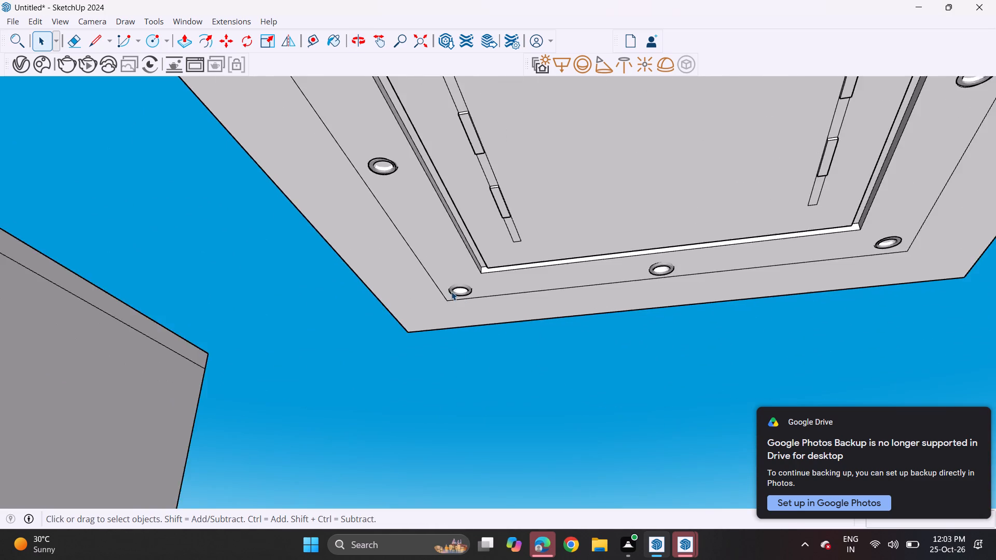
pyautogui.scroll(-2, 451, 291)
pyautogui.scroll(1, 451, 291)
pyautogui.scroll(-4, 451, 291)
pyautogui.scroll(1, 449, 281)
pyautogui.scroll(-11, 449, 281)
# Group the entire ceiling panel together with all its spotlights.
pyautogui.moveTo(436, 207); pyautogui.dragTo(500, 276, button='middle')
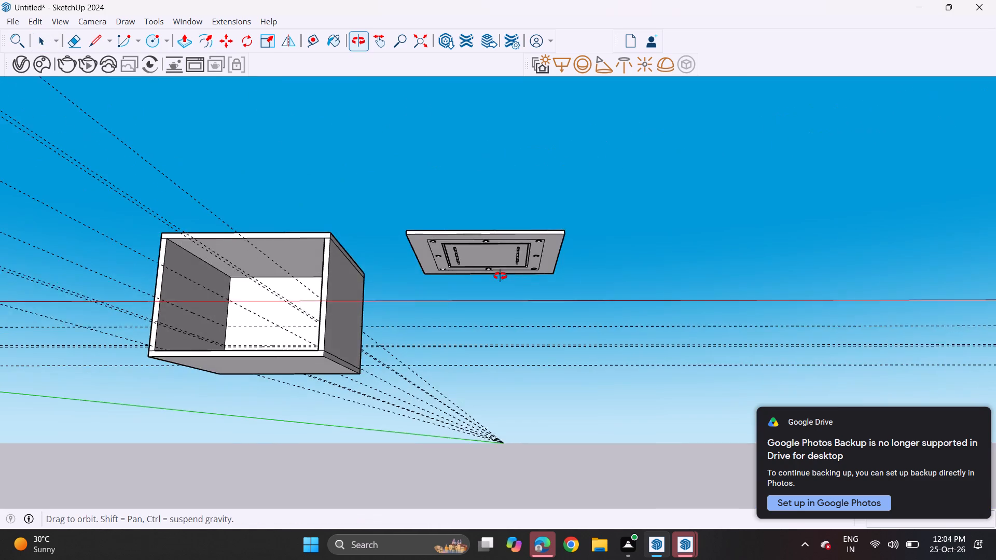
pyautogui.moveTo(500, 276); pyautogui.dragTo(488, 271, button='middle')
pyautogui.moveTo(361, 185); pyautogui.dragTo(640, 310)
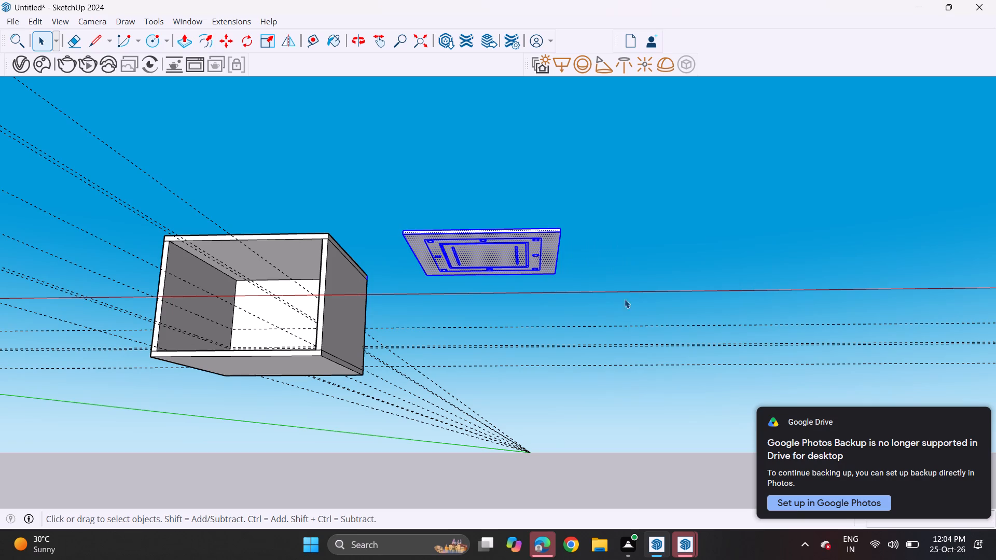
pyautogui.moveTo(374, 191); pyautogui.dragTo(633, 297)
pyautogui.rightClick(498, 257)
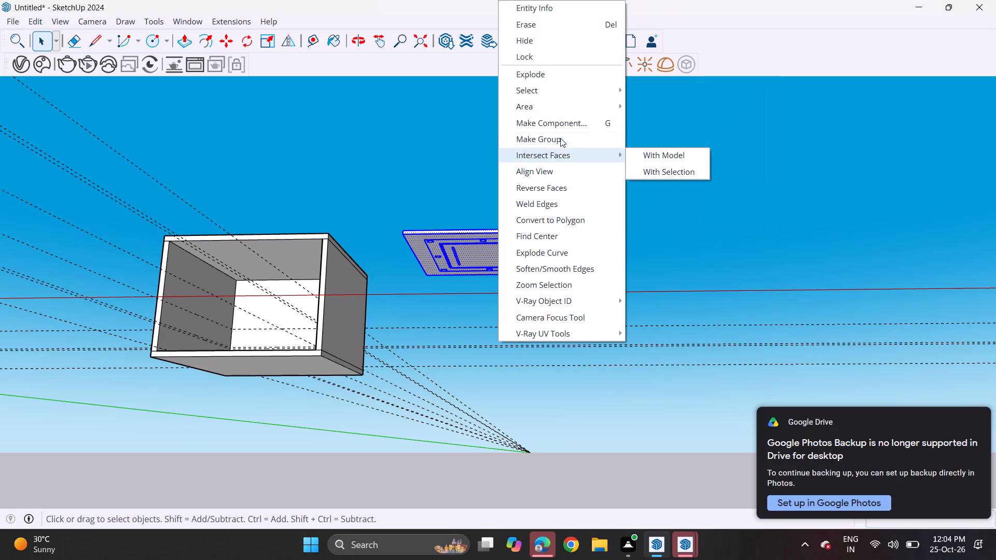
pyautogui.click(560, 137)
# Place a horizontal guide 1' below the top inner edge of the room's back wall.
pyautogui.moveTo(285, 222); pyautogui.dragTo(356, 272, button='middle')
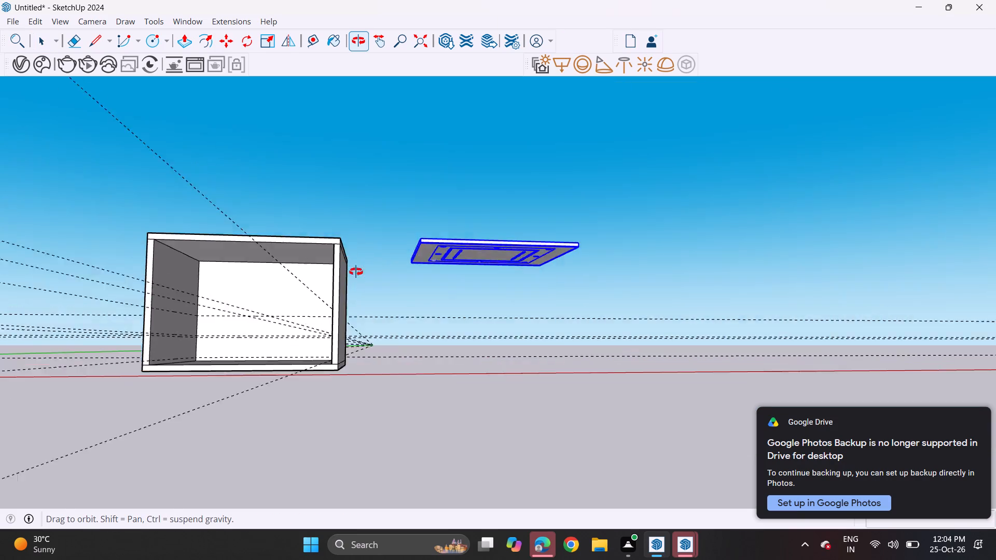
pyautogui.moveTo(356, 272); pyautogui.dragTo(364, 280, button='middle')
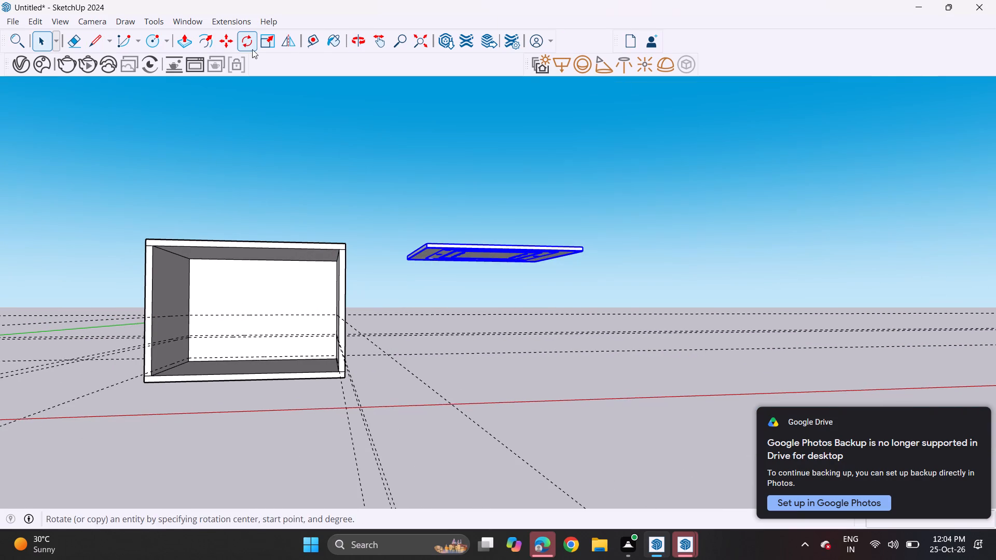
pyautogui.click(309, 41)
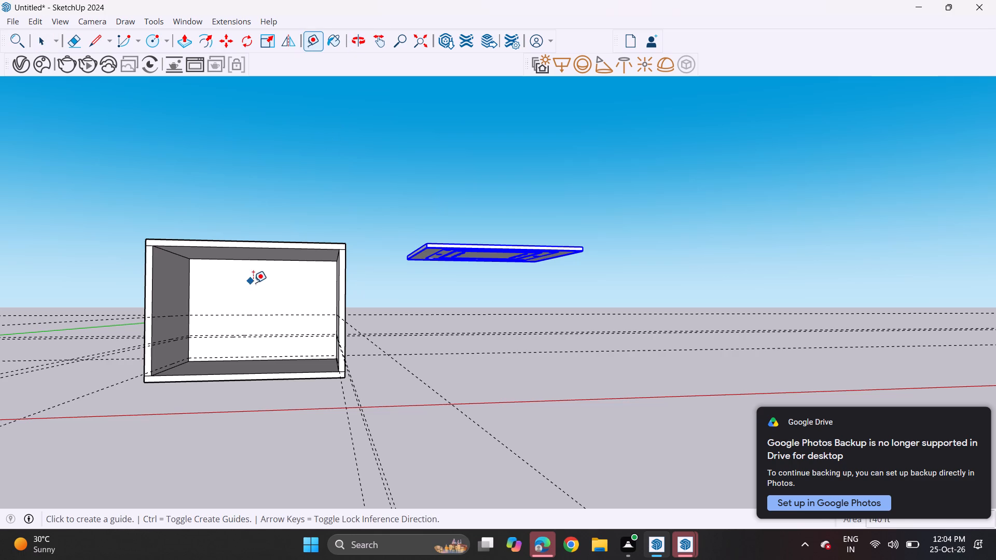
pyautogui.click(259, 258)
pyautogui.write("1']")
pyautogui.press('Return')
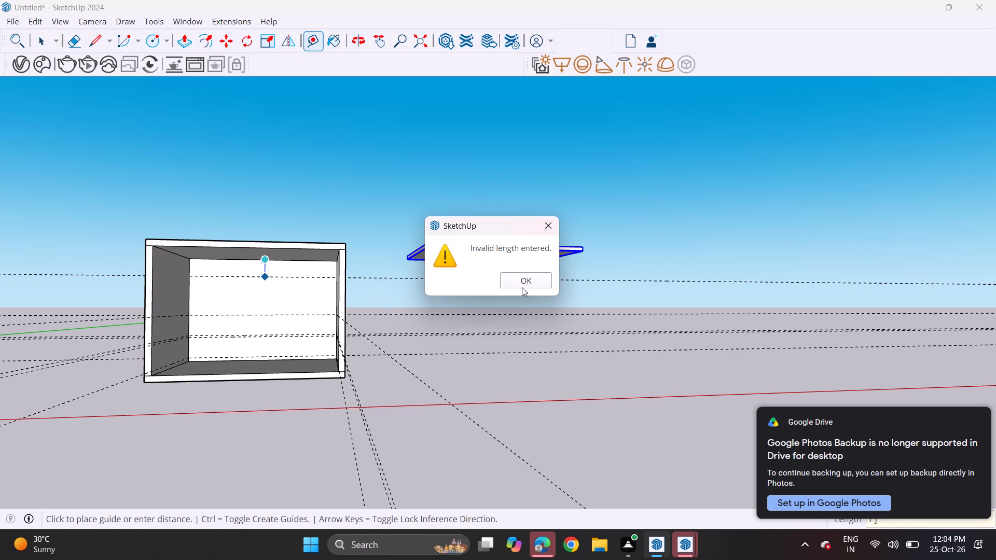
pyautogui.click(534, 278)
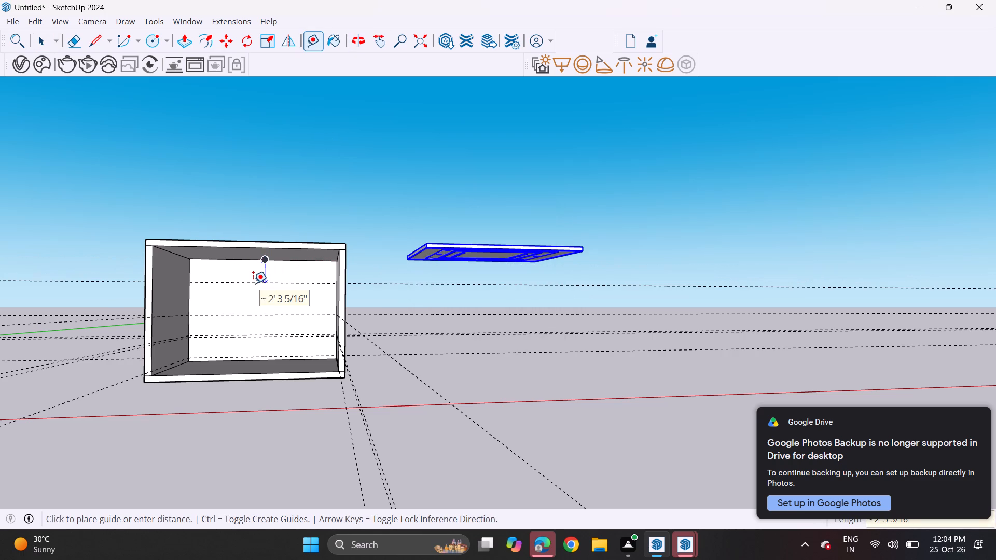
pyautogui.write("1'")
pyautogui.press('Return')
# Move the ceiling group by its corner into the room, onto the side wall's front inner edge below the roof slab, and clear the selection.
pyautogui.scroll(1, 394, 274)
pyautogui.moveTo(394, 274); pyautogui.dragTo(361, 262, button='middle')
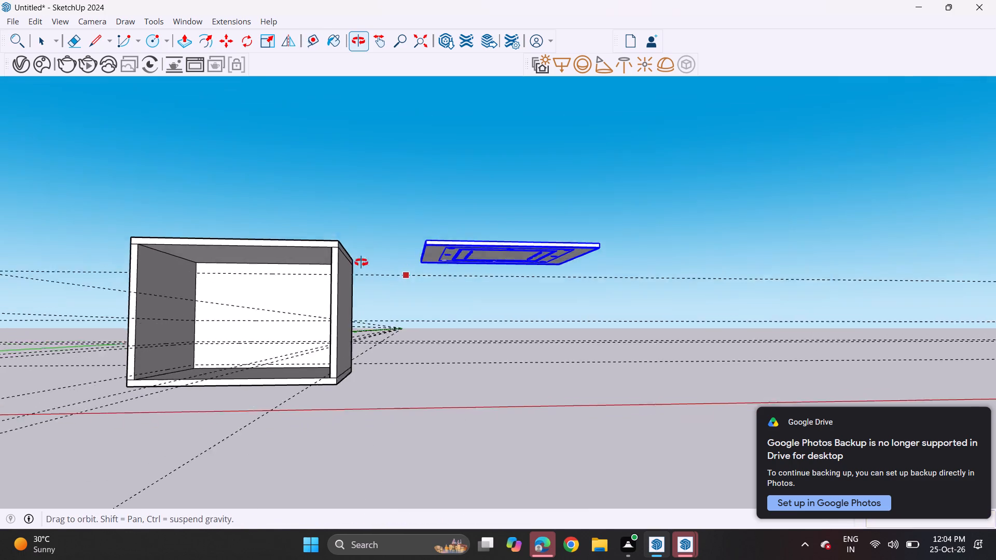
pyautogui.moveTo(361, 262); pyautogui.dragTo(356, 257, button='middle')
pyautogui.press('m')
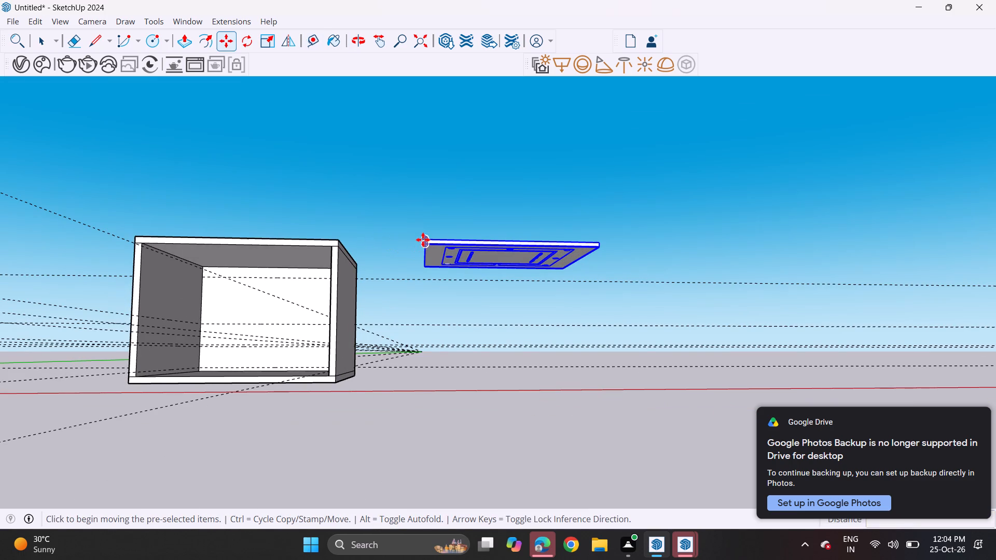
pyautogui.click(423, 240)
pyautogui.keyDown('shift'); pyautogui.moveTo(231, 275); pyautogui.dragTo(566, 275, button='middle'); pyautogui.keyUp('shift')
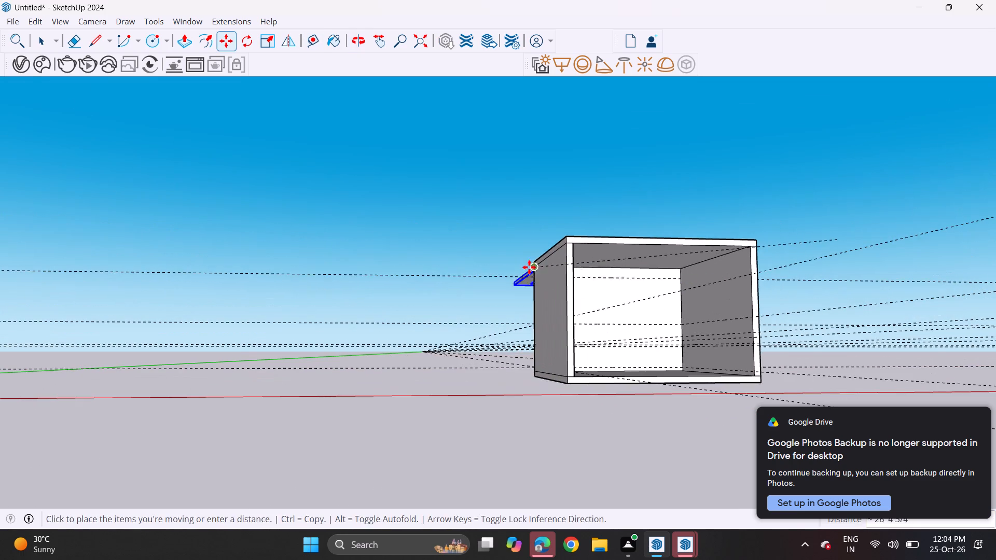
pyautogui.moveTo(596, 252); pyautogui.dragTo(560, 276, button='middle')
pyautogui.scroll(4, 559, 269)
pyautogui.scroll(-1, 559, 269)
pyautogui.scroll(5, 576, 257)
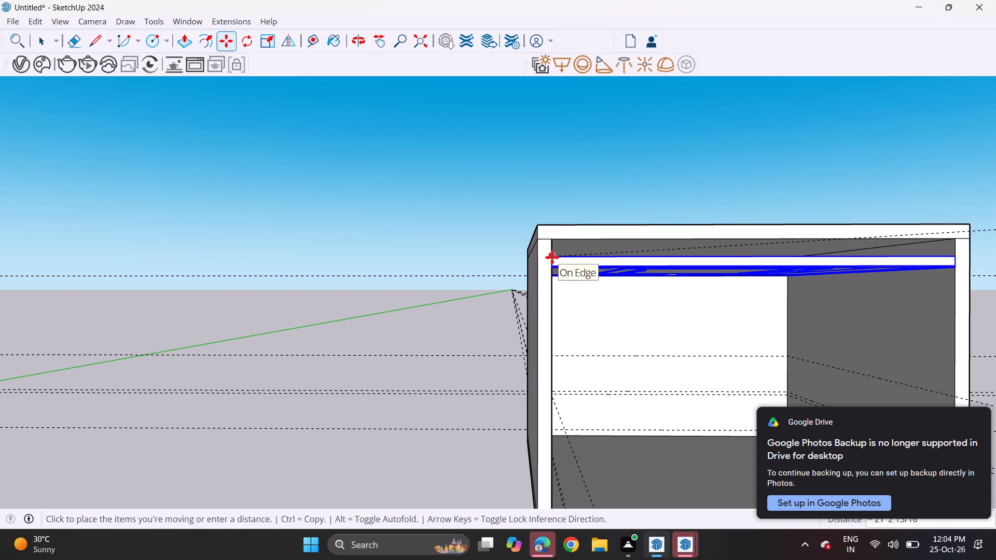
pyautogui.click(552, 257)
pyautogui.press('space')
pyautogui.click(462, 184)
pyautogui.scroll(-6, 418, 203)
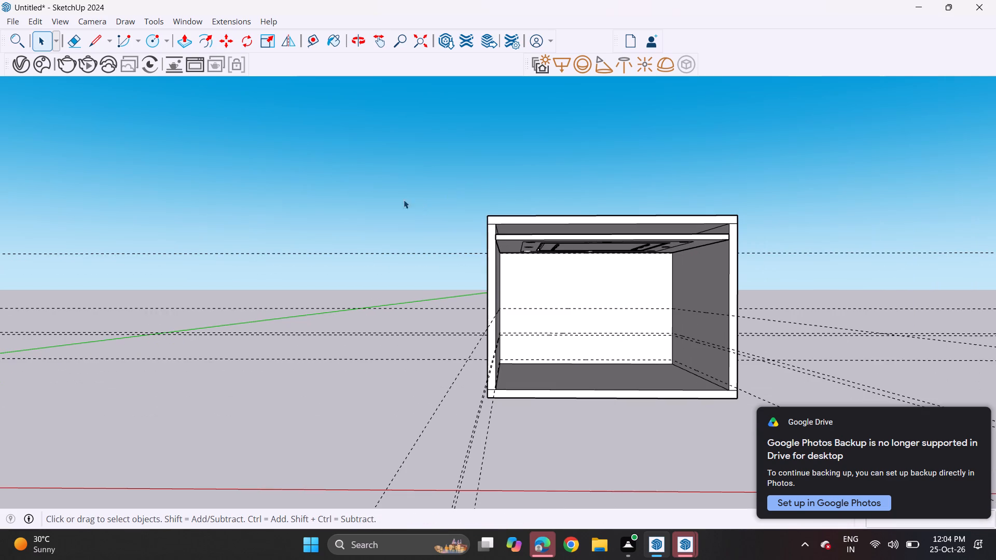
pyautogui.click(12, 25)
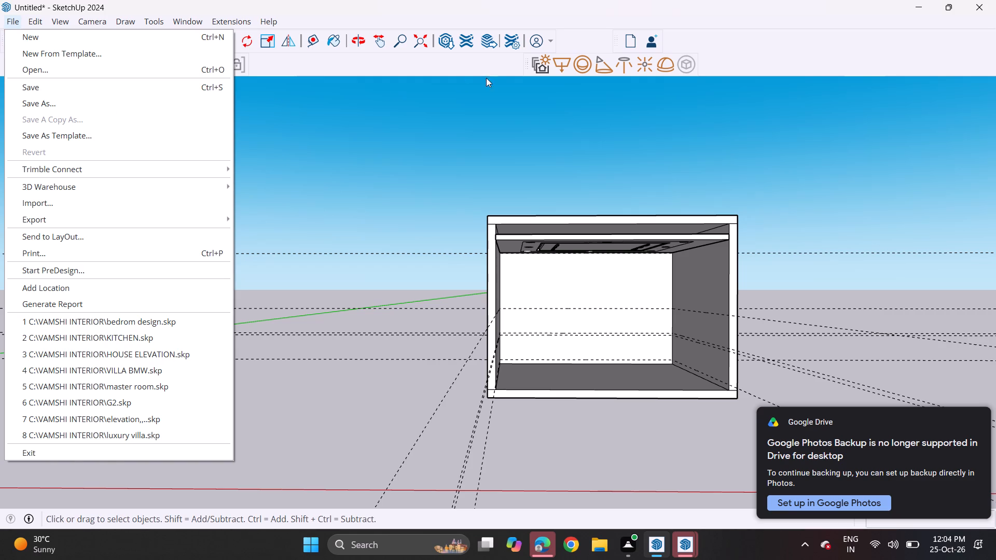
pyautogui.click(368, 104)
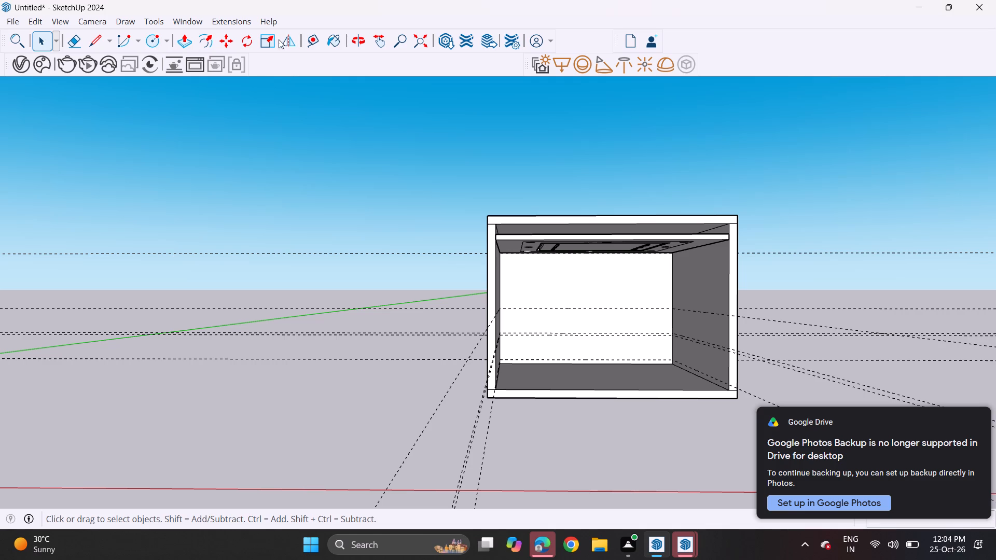
# Erase the horizontal guide near the back wall's top edge at ceiling level.
pyautogui.click(77, 40)
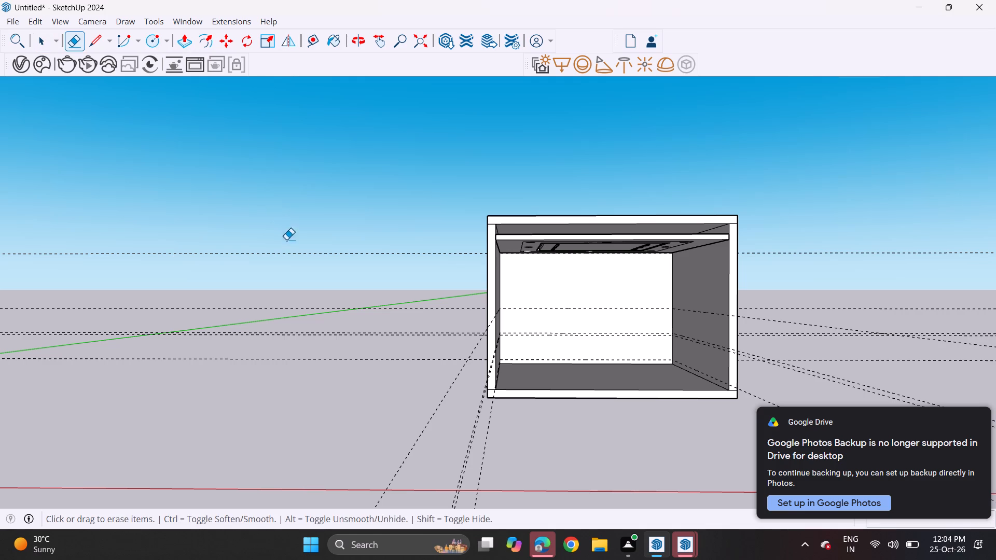
pyautogui.moveTo(290, 249); pyautogui.dragTo(301, 265)
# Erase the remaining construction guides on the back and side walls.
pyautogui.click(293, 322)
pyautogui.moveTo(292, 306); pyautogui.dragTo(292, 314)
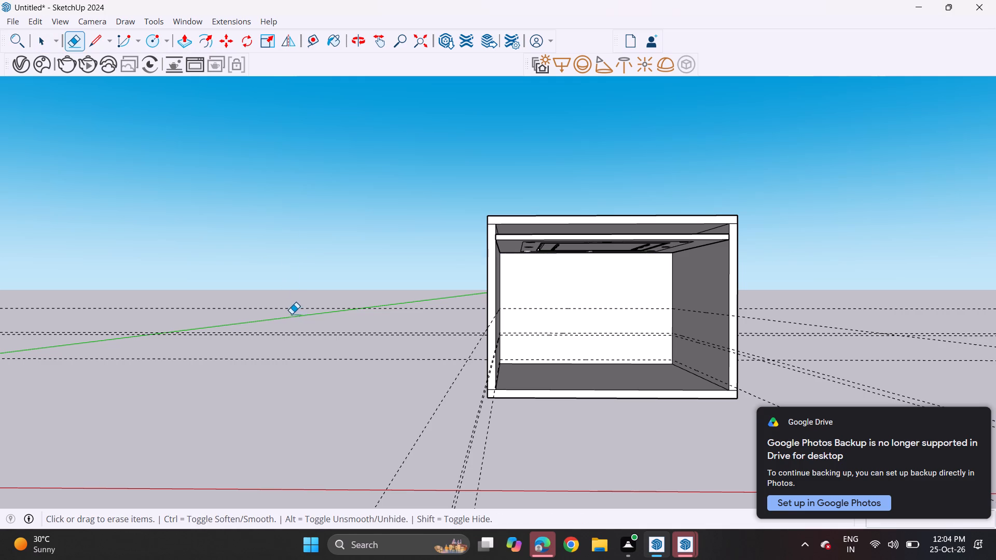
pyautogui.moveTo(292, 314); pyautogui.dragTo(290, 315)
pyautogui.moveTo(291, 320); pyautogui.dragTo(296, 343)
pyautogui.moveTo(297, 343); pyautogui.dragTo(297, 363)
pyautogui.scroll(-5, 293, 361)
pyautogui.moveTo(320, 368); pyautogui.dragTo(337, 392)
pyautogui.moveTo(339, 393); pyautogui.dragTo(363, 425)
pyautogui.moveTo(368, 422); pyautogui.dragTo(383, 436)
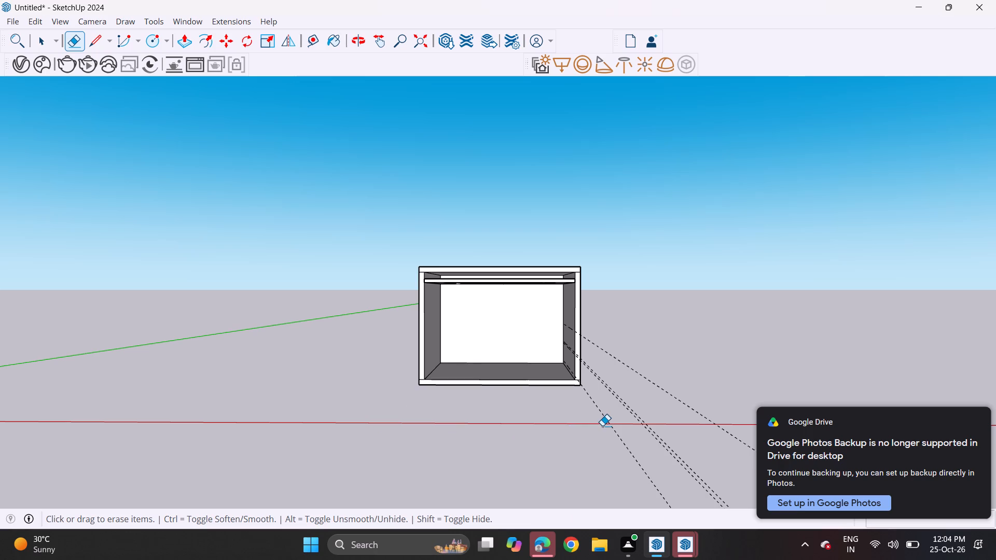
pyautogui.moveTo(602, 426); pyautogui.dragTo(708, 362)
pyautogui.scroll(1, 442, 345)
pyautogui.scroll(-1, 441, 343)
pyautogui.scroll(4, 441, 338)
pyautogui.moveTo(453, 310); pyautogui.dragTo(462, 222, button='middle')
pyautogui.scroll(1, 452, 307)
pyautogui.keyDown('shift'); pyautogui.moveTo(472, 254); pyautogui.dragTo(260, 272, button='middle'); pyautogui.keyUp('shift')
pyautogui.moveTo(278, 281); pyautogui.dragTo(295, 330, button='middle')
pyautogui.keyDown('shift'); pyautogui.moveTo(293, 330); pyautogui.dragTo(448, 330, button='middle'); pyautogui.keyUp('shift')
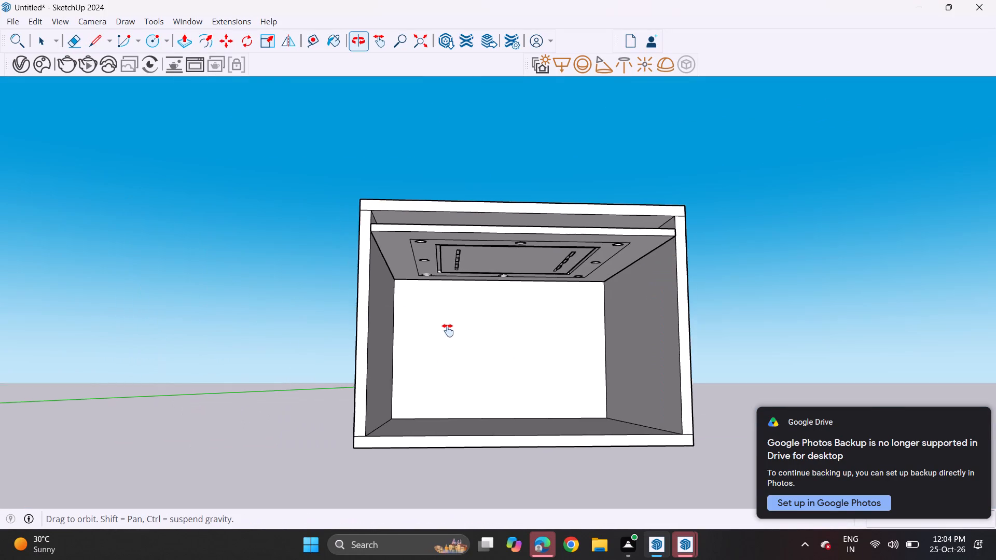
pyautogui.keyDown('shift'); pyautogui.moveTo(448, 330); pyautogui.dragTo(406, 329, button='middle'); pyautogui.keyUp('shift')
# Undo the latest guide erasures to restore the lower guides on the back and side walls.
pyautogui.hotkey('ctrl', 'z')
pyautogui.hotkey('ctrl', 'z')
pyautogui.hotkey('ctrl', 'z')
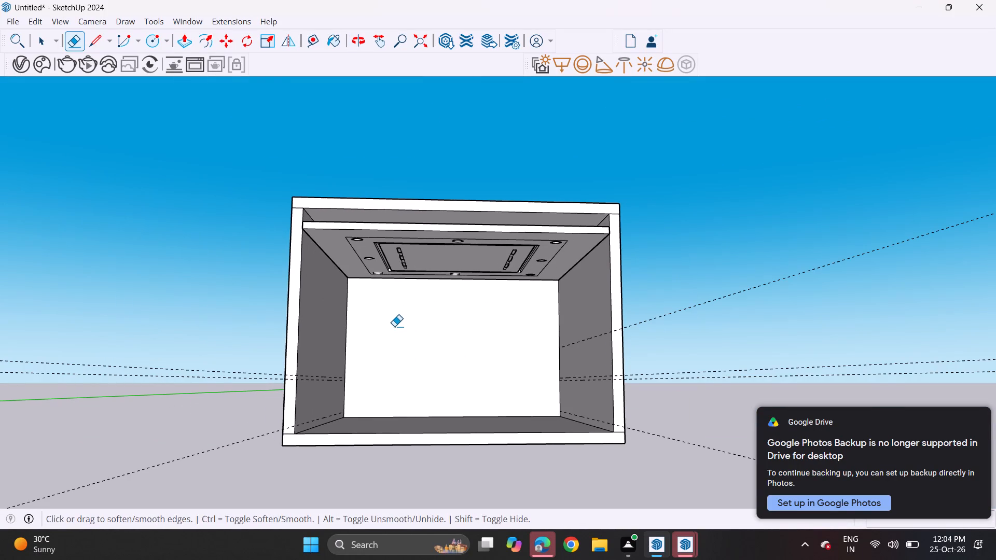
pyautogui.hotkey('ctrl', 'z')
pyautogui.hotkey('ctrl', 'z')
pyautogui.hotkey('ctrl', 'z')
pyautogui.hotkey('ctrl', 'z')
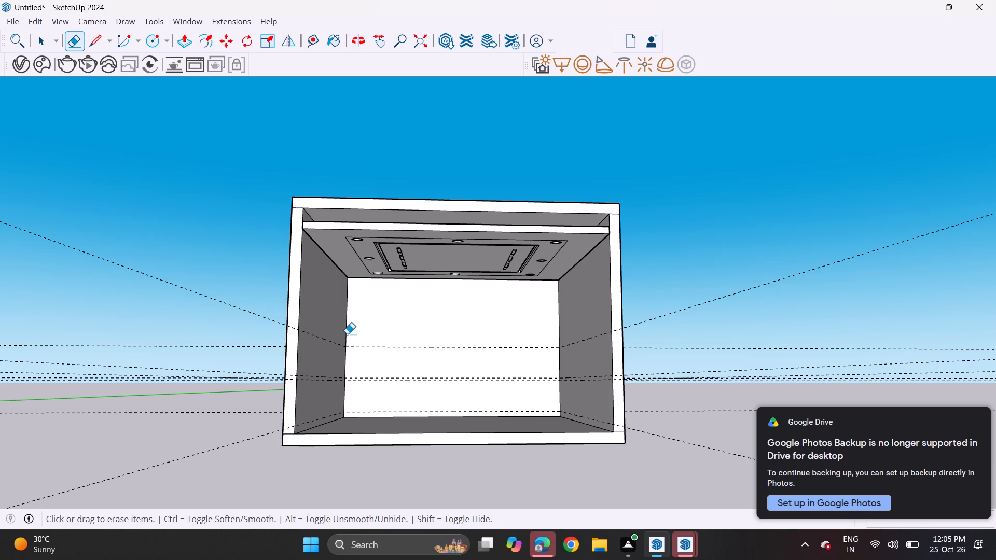
# Place a horizontal guide about 4' 6 5/8" above the back wall's uppermost guide, where the wall meets the ceiling panel.
pyautogui.moveTo(394, 333); pyautogui.dragTo(384, 341, button='middle')
pyautogui.click(310, 46)
pyautogui.moveTo(386, 312); pyautogui.dragTo(389, 345, button='middle')
pyautogui.scroll(5, 454, 347)
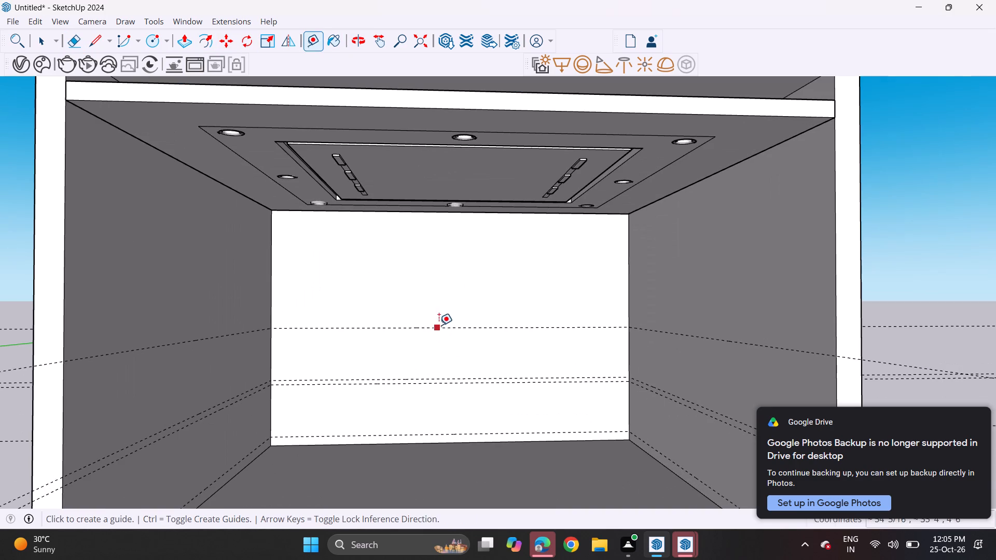
pyautogui.click(439, 325)
pyautogui.press('Escape')
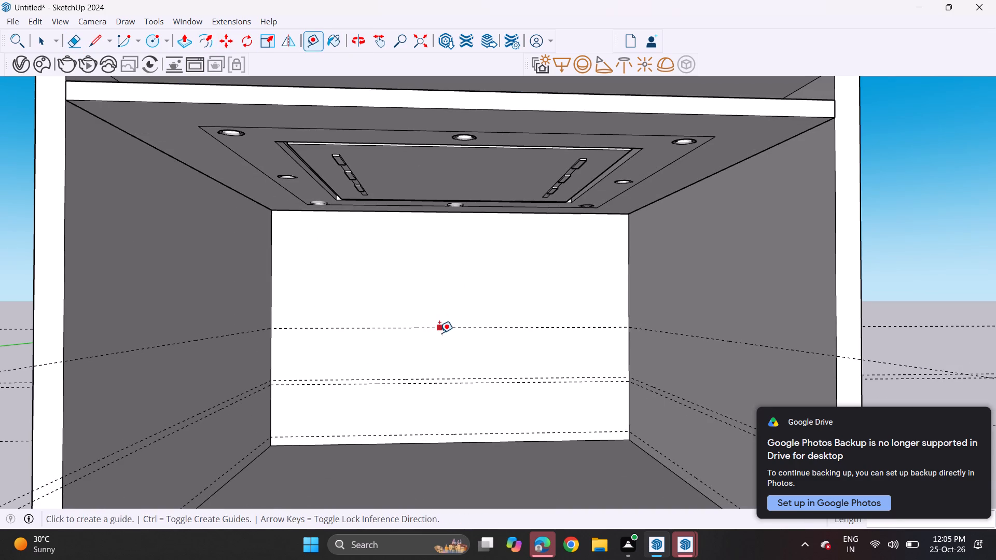
pyautogui.click(439, 333)
pyautogui.press('Escape')
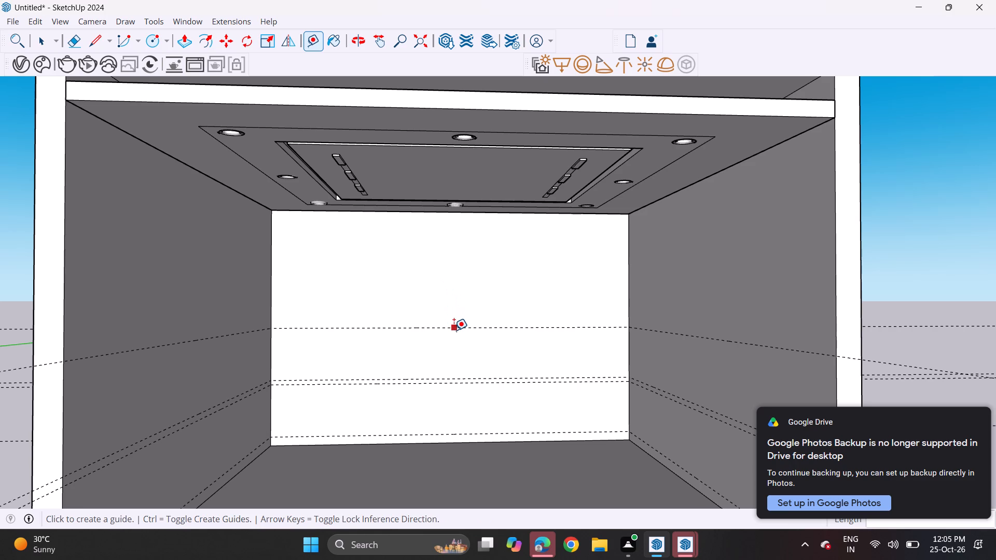
pyautogui.click(454, 330)
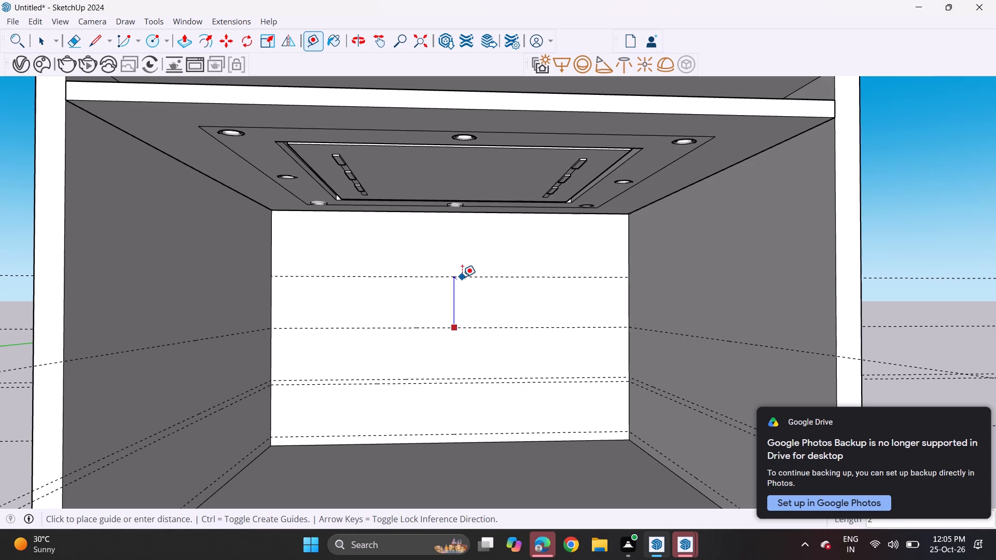
pyautogui.click(461, 214)
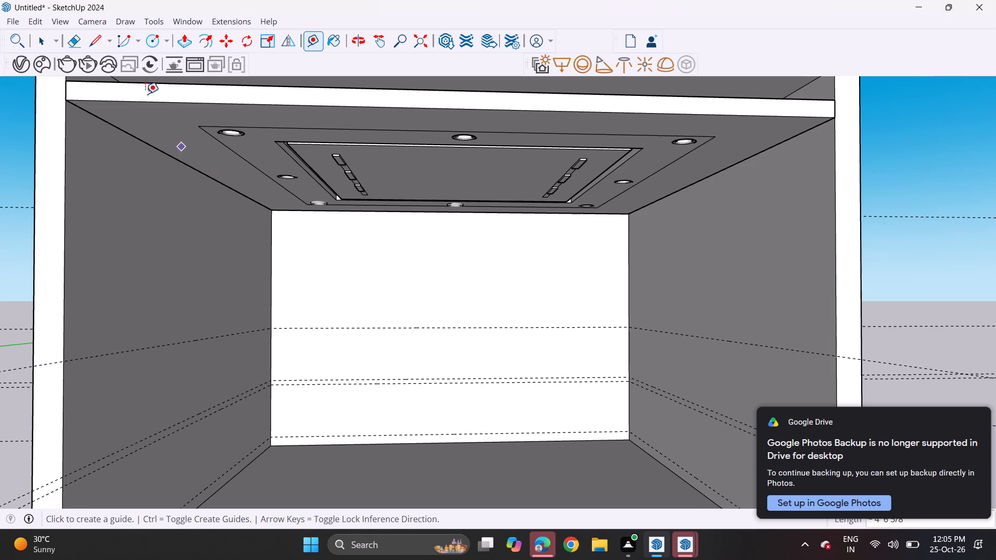
# Draw a 14' by 4" rectangle along the base of the back wall, from the floor corner to the lowest guide.
pyautogui.click(165, 46)
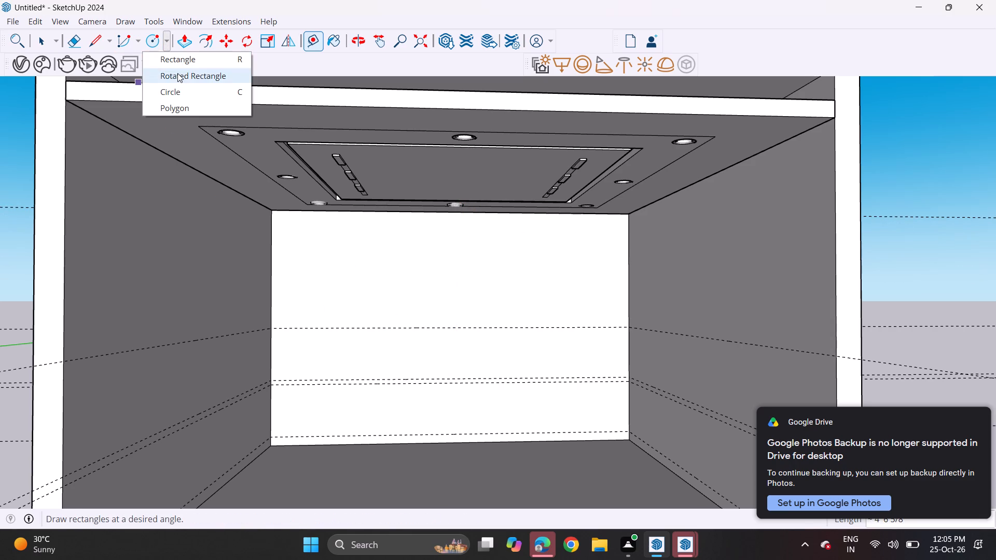
pyautogui.click(176, 58)
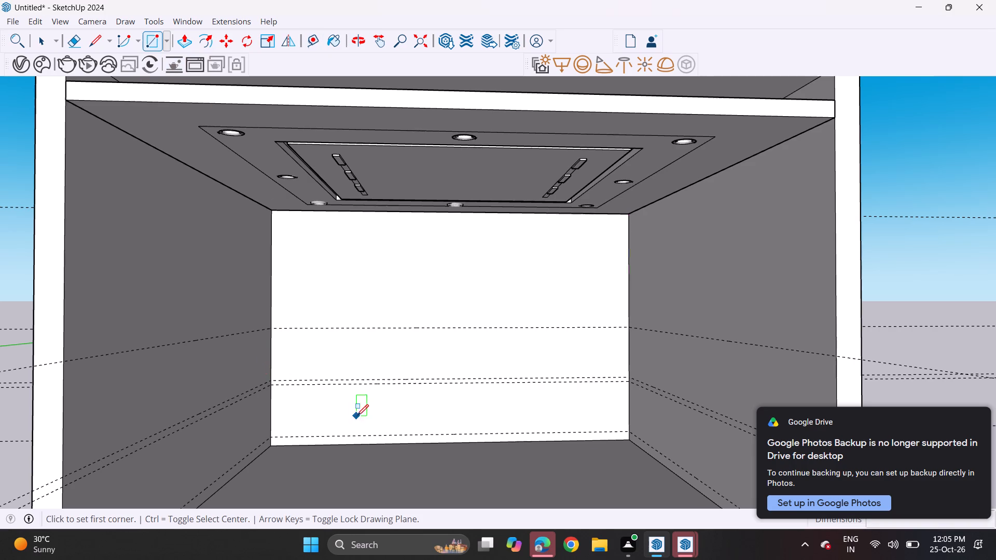
pyautogui.keyDown('shift'); pyautogui.moveTo(357, 416); pyautogui.dragTo(331, 298, button='middle'); pyautogui.keyUp('shift')
pyautogui.moveTo(294, 305); pyautogui.dragTo(293, 329, button='middle')
pyautogui.scroll(1, 294, 328)
pyautogui.scroll(5, 230, 329)
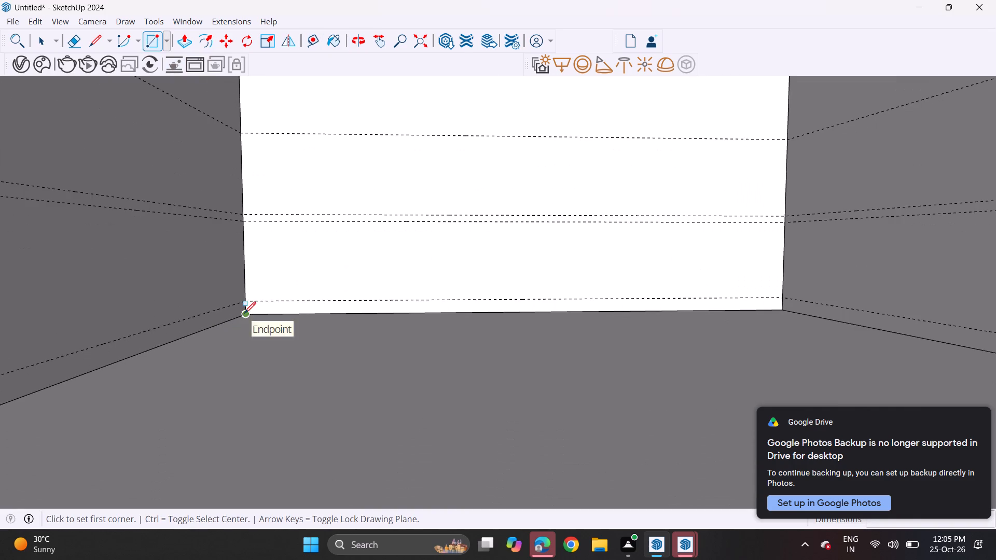
pyautogui.click(244, 313)
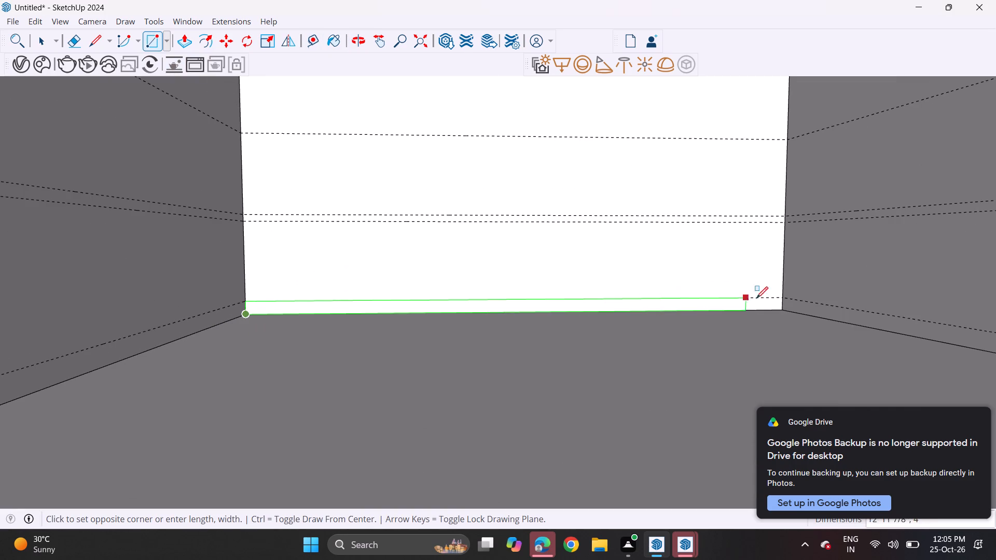
pyautogui.click(783, 296)
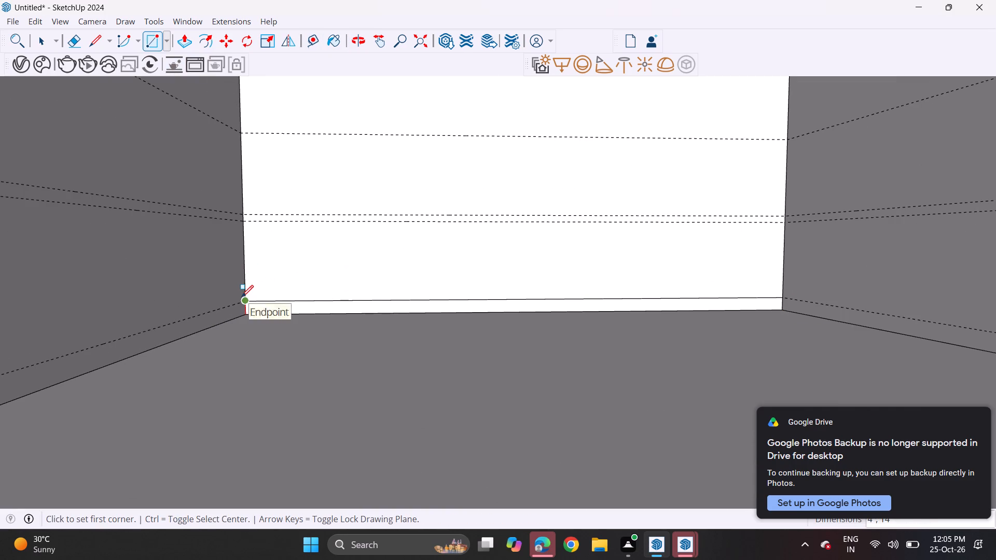
# Draw two stacked full-width rectangles above the base strip up to the next two guides, the upper one 14' by 2".
pyautogui.click(242, 297)
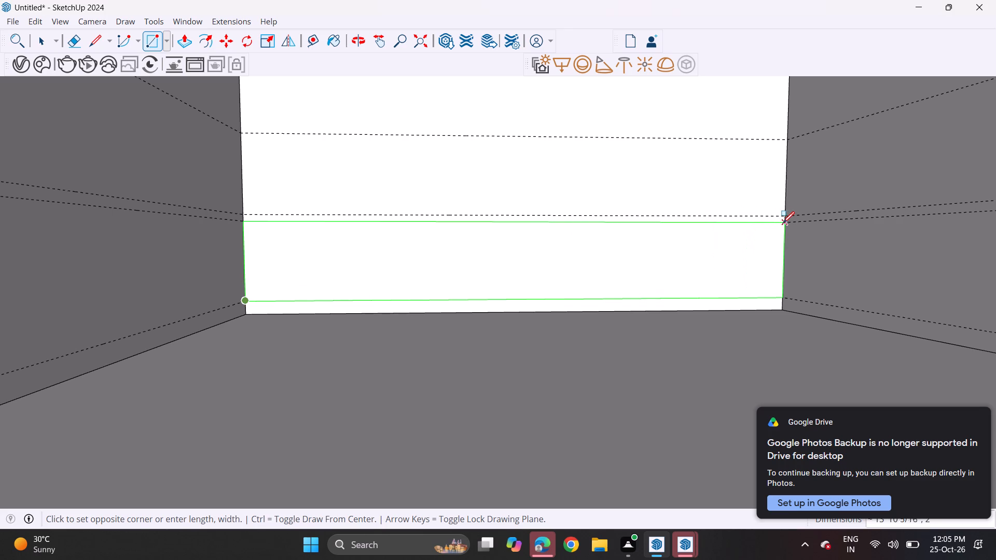
pyautogui.click(785, 223)
pyautogui.click(244, 220)
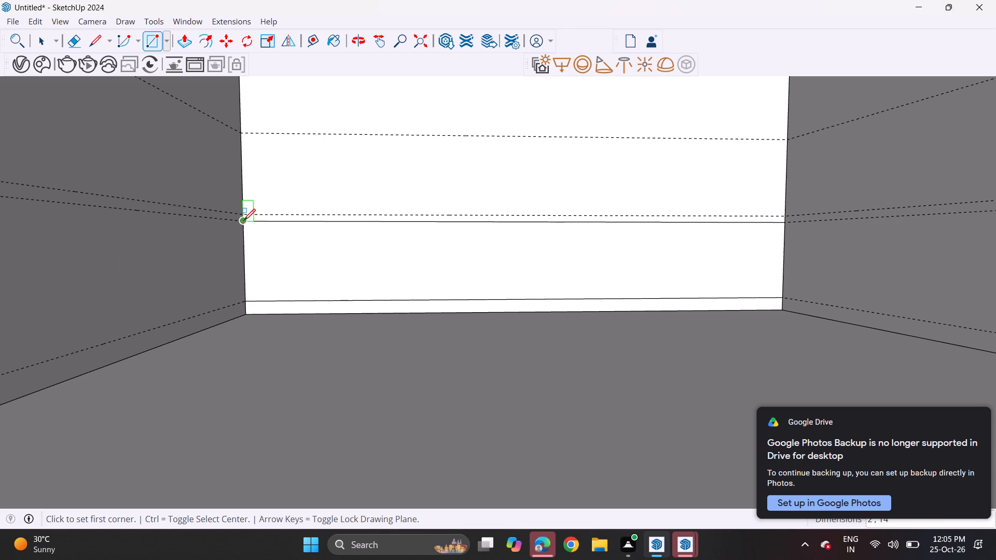
pyautogui.click(784, 215)
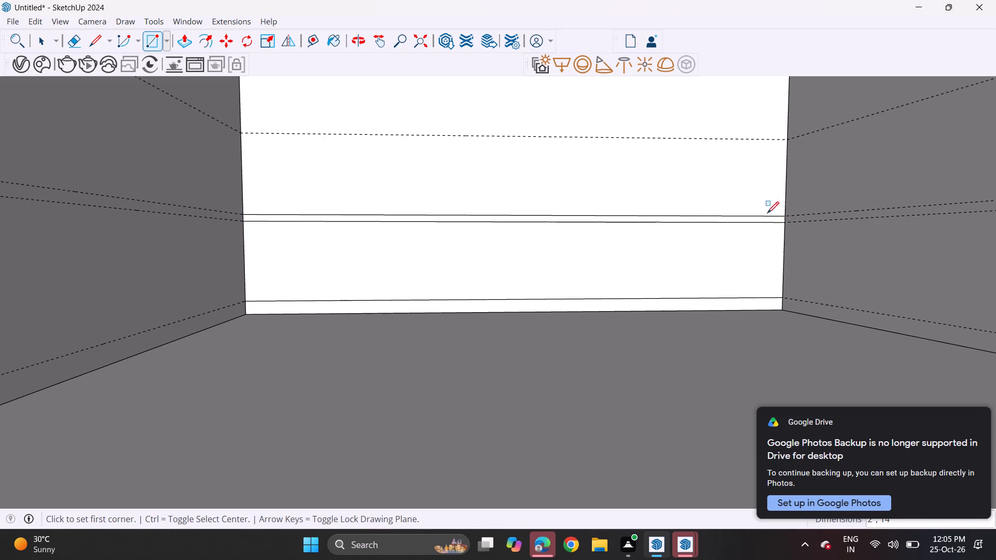
# Draw a 14' by about 4' 6 5/8" rectangle on the back wall from the uppermost remaining guide to the ceiling.
pyautogui.scroll(-3, 240, 173)
pyautogui.scroll(3, 240, 175)
pyautogui.scroll(-3, 238, 162)
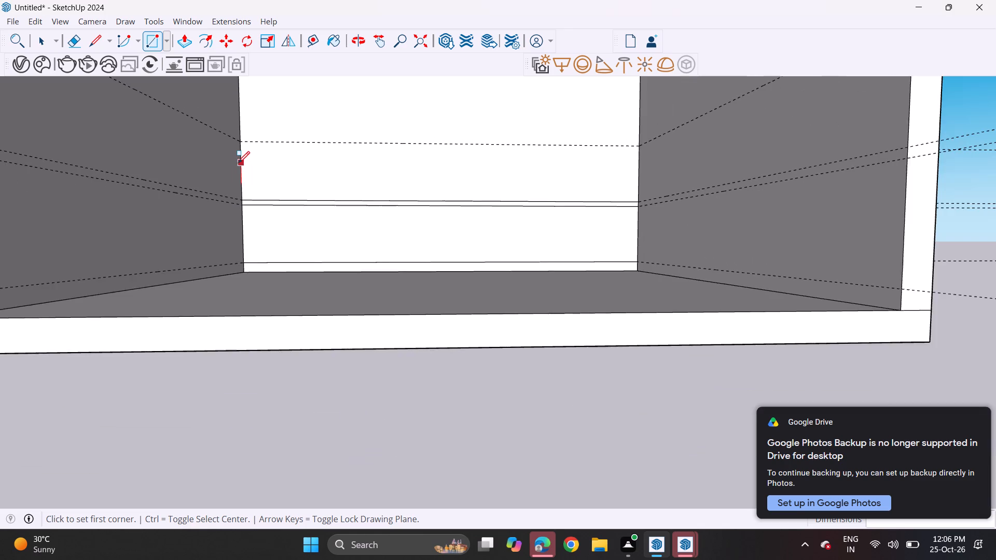
pyautogui.keyDown('shift'); pyautogui.moveTo(236, 172); pyautogui.dragTo(219, 311, button='middle'); pyautogui.keyUp('shift')
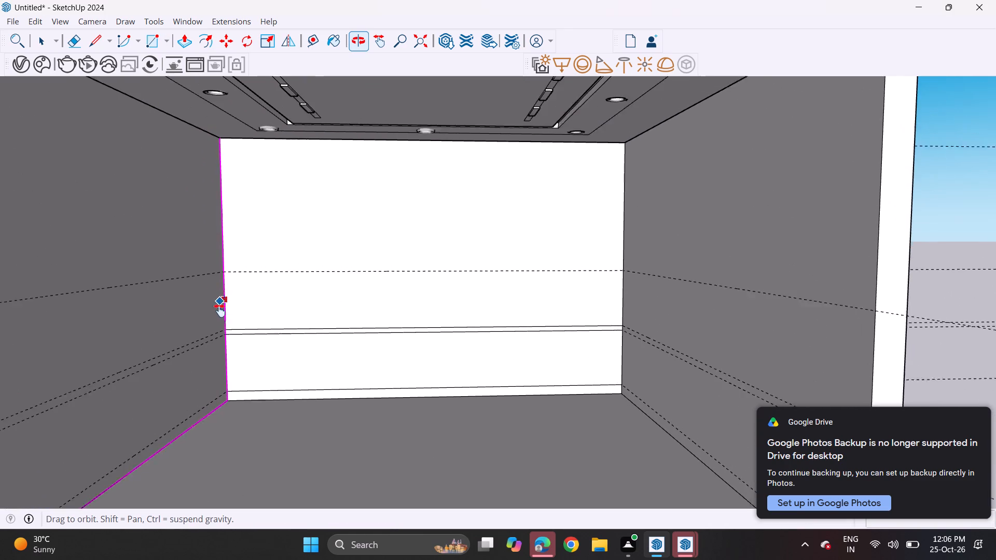
pyautogui.keyDown('shift'); pyautogui.moveTo(219, 311); pyautogui.dragTo(219, 311, button='middle'); pyautogui.keyUp('shift')
pyautogui.keyDown('shift'); pyautogui.scroll(-1, 219, 311); pyautogui.keyUp('shift')
pyautogui.keyDown('shift'); pyautogui.scroll(1, 219, 311); pyautogui.keyUp('shift')
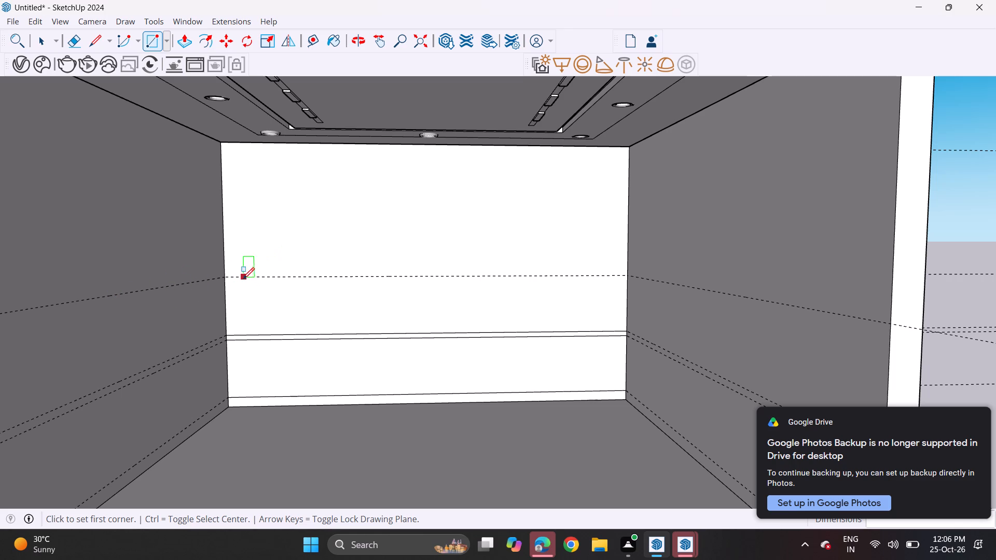
pyautogui.click(224, 279)
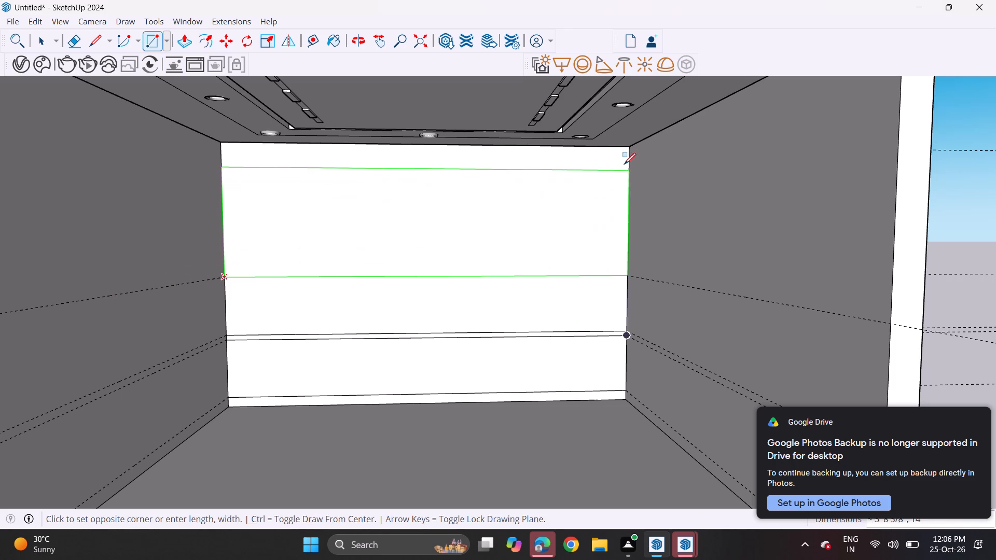
pyautogui.click(627, 148)
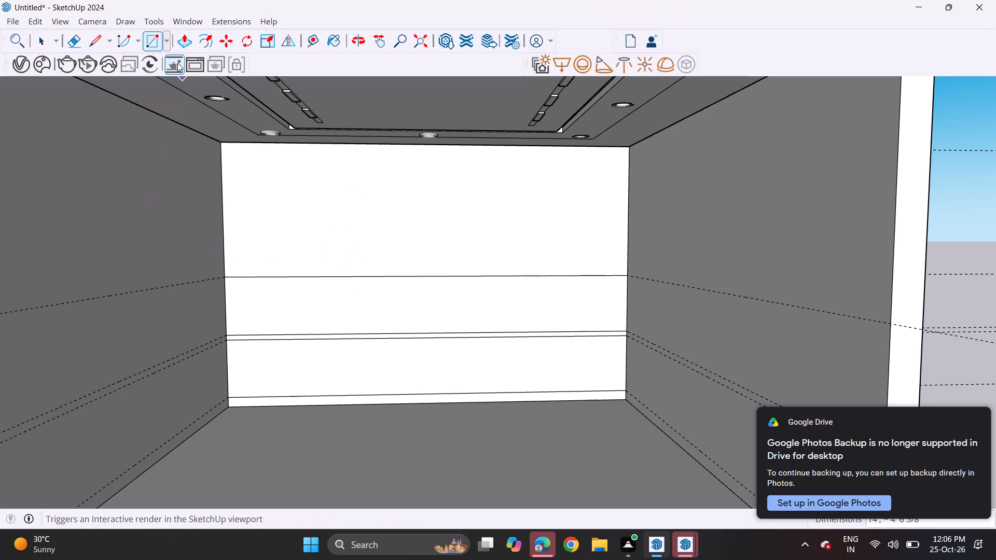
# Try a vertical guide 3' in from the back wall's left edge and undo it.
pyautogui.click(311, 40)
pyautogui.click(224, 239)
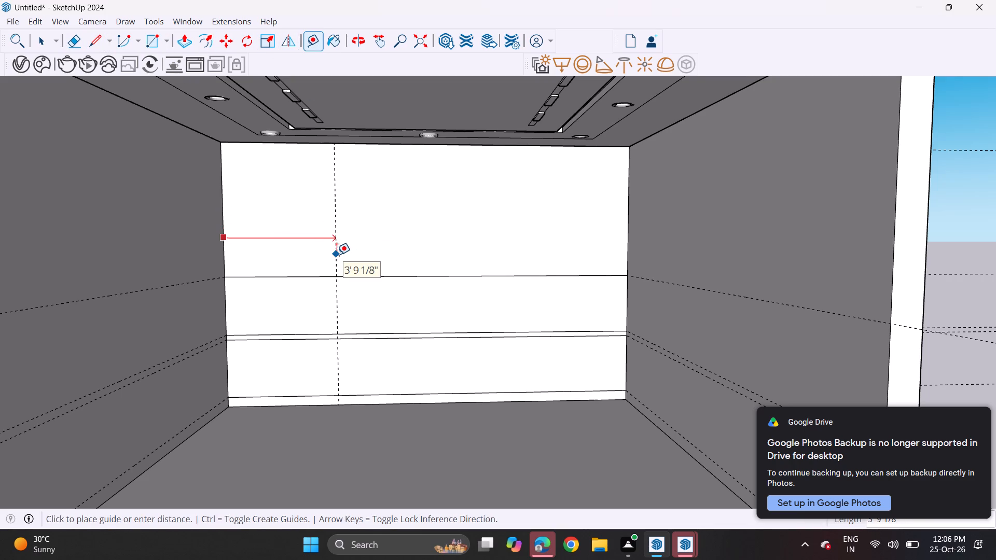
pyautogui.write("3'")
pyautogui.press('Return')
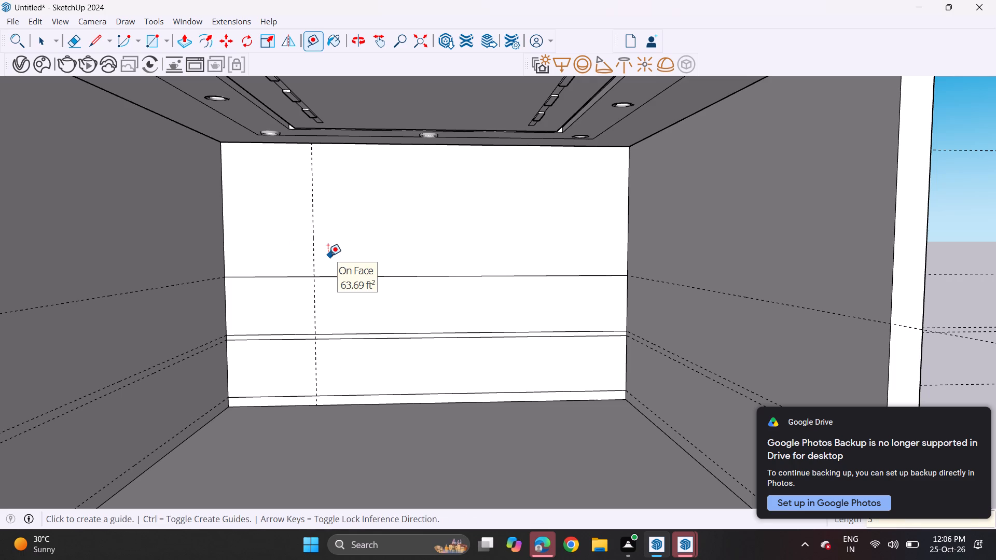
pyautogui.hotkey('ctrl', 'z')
# Place vertical guides on the back wall 4' in from its left and right edges.
pyautogui.click(224, 249)
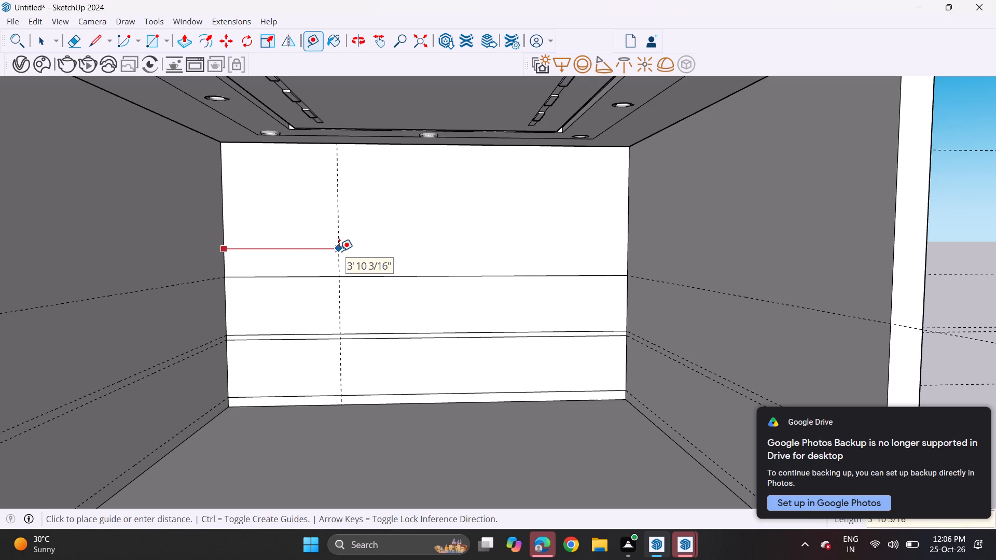
pyautogui.write("4'")
pyautogui.press('Return')
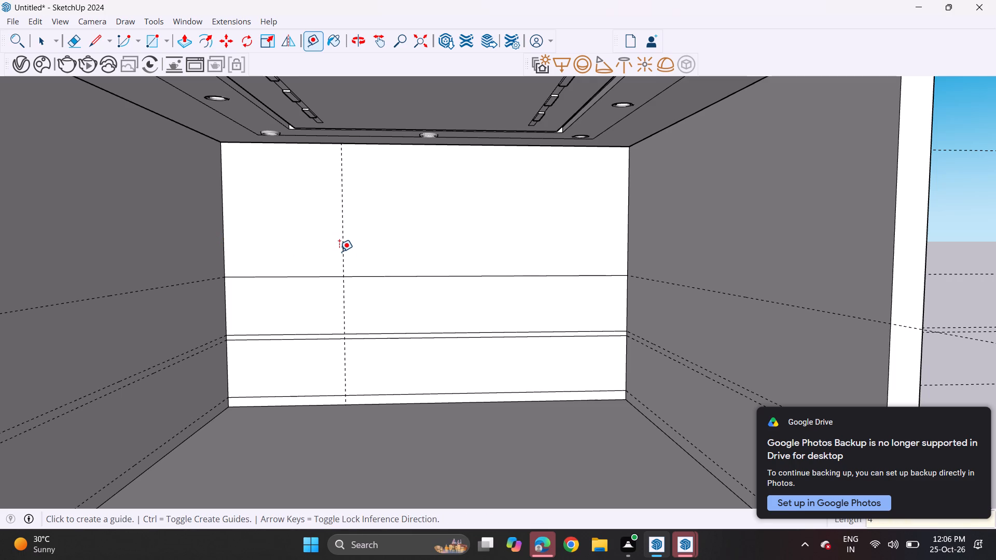
pyautogui.click(627, 245)
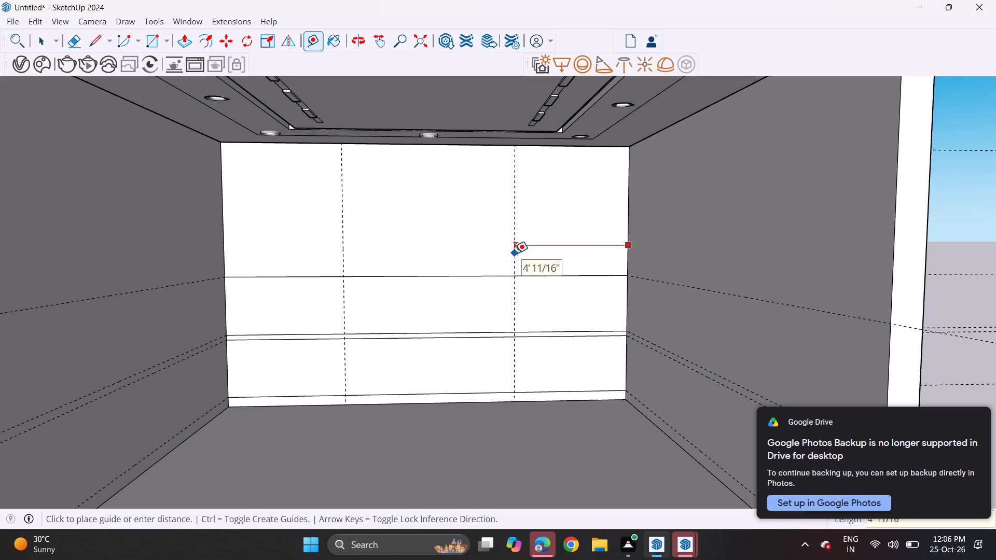
pyautogui.write("4'")
pyautogui.press('Return')
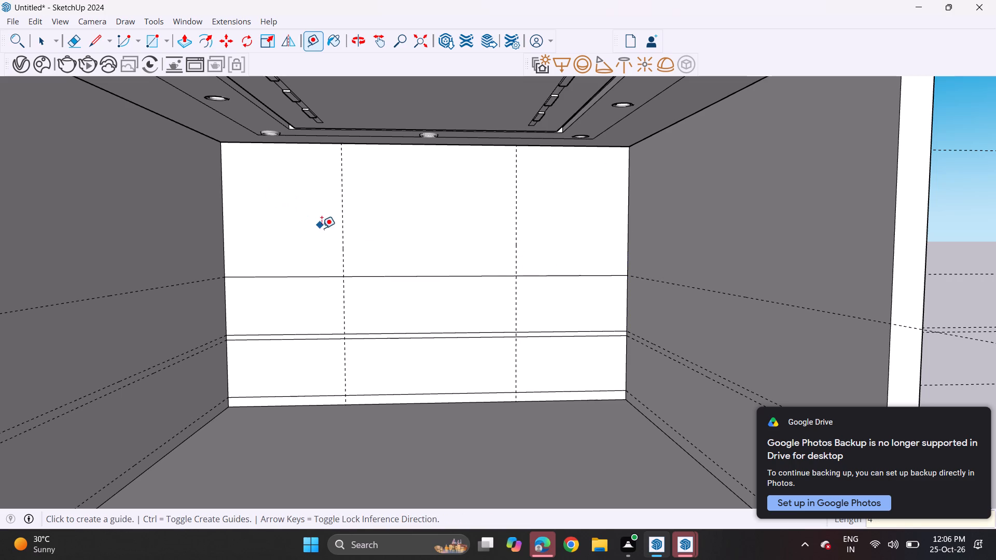
# Place two more vertical guides on the back wall, each offset 1' outward from the 4' guides toward the side walls.
pyautogui.click(343, 260)
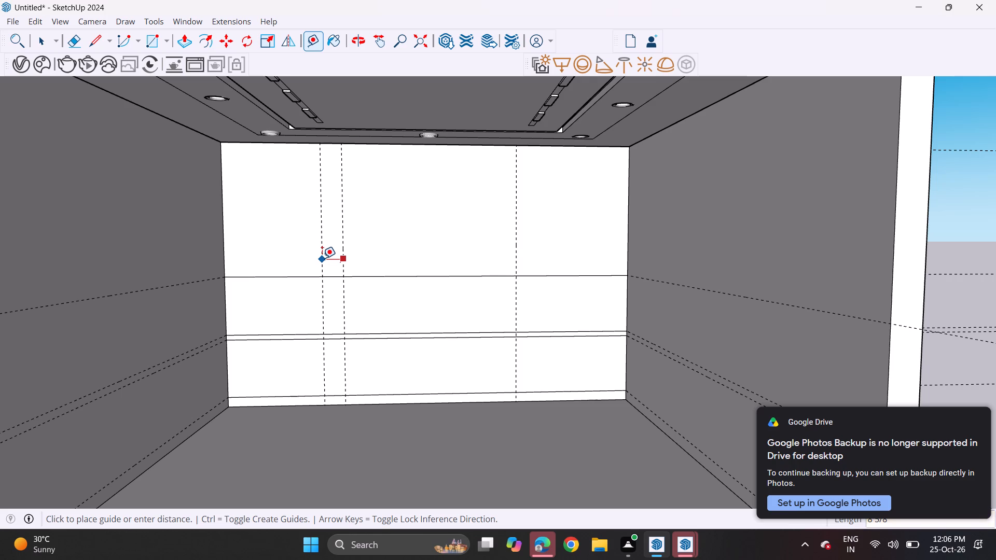
pyautogui.write("1'")
pyautogui.press('Return')
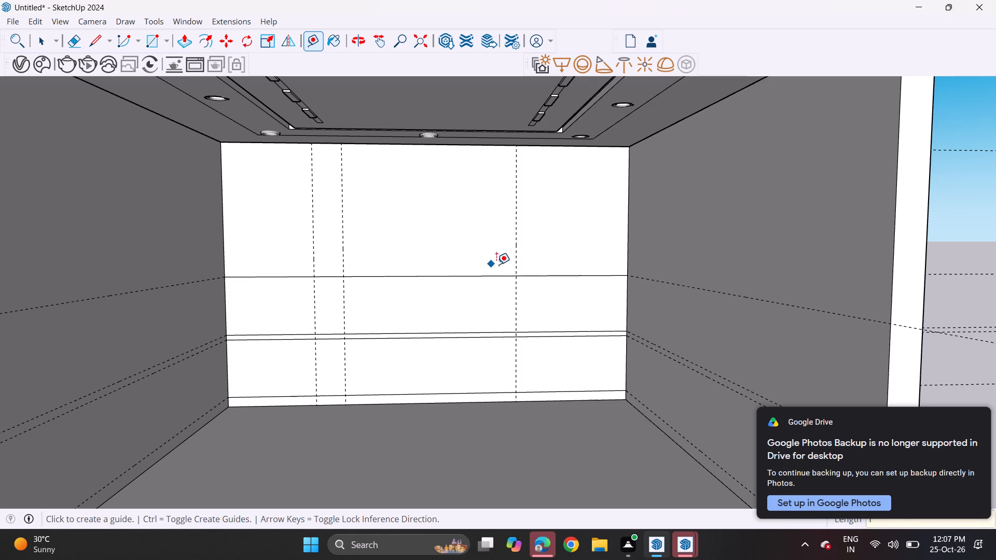
pyautogui.click(519, 259)
pyautogui.write("1'")
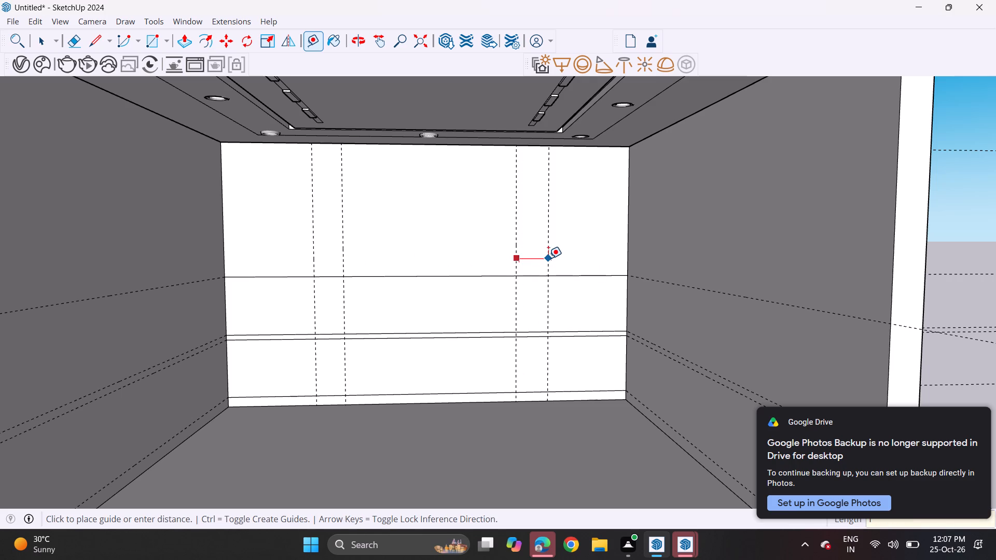
pyautogui.press('Return')
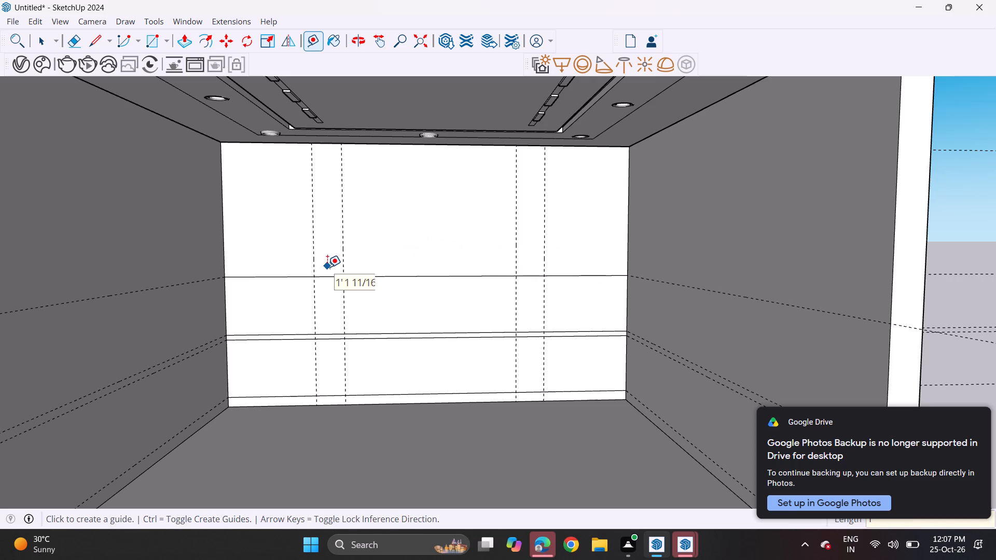
# Draw a 6' by about 1' 11 15/16" window rectangle between the 4' guides, starting from a guide about 11 1/2" above the upper horizontal line.
pyautogui.click(377, 277)
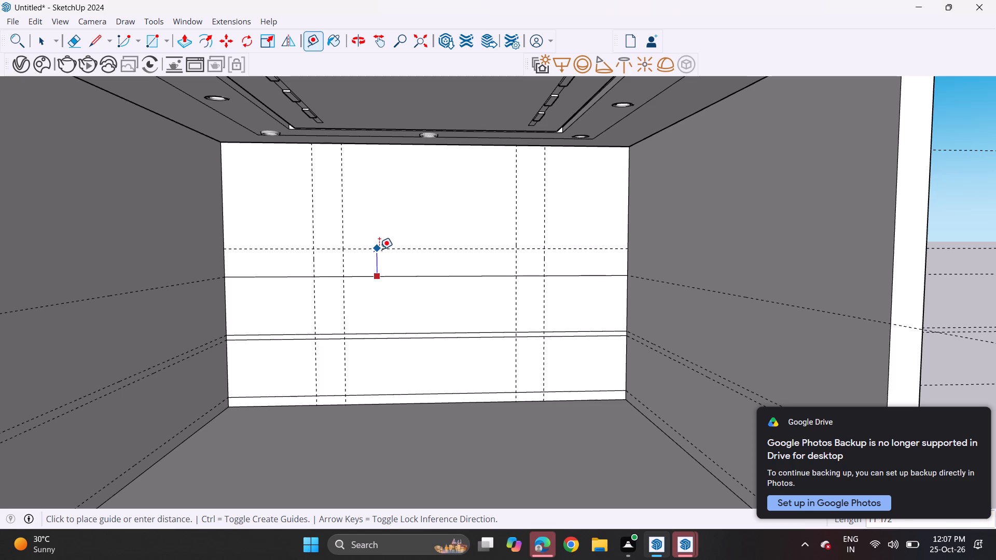
pyautogui.click(383, 249)
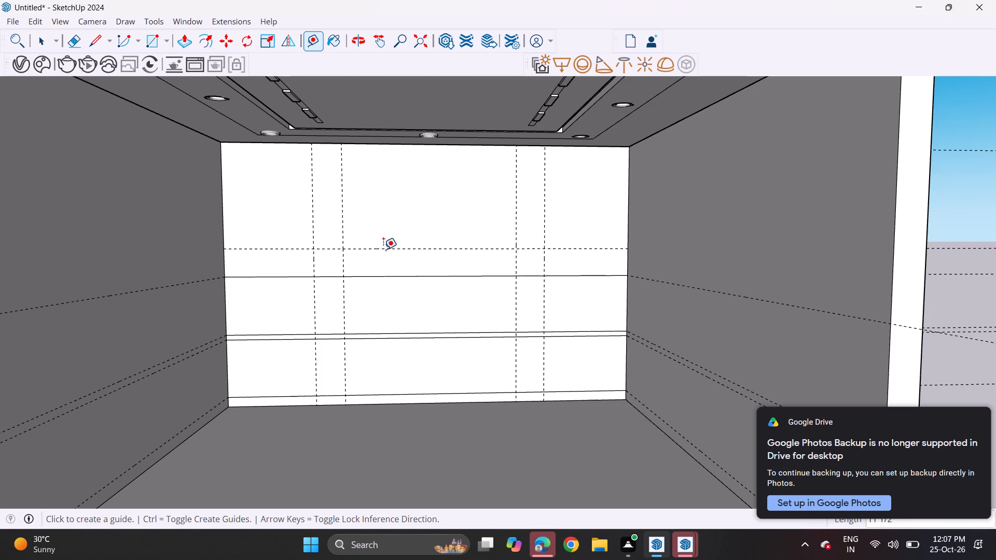
pyautogui.click(150, 44)
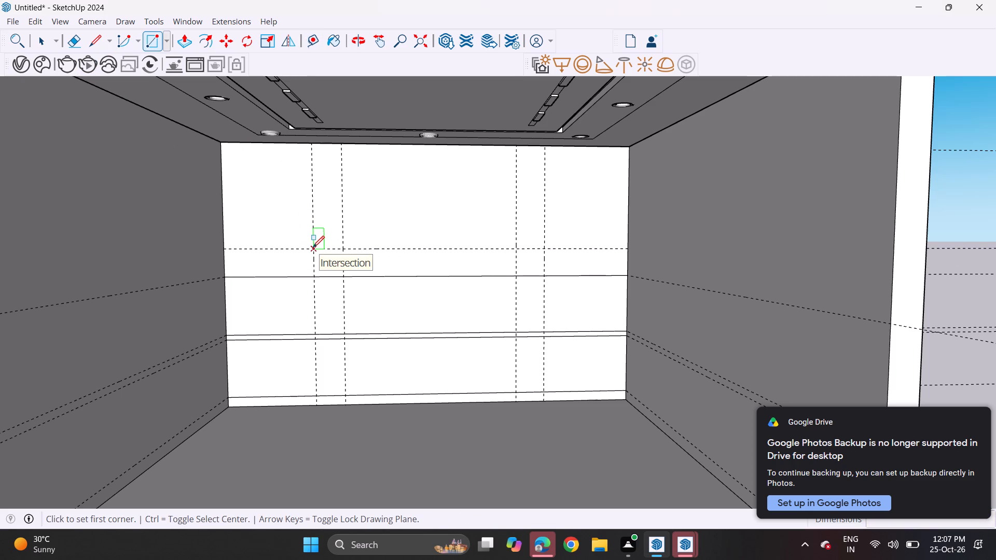
pyautogui.click(342, 249)
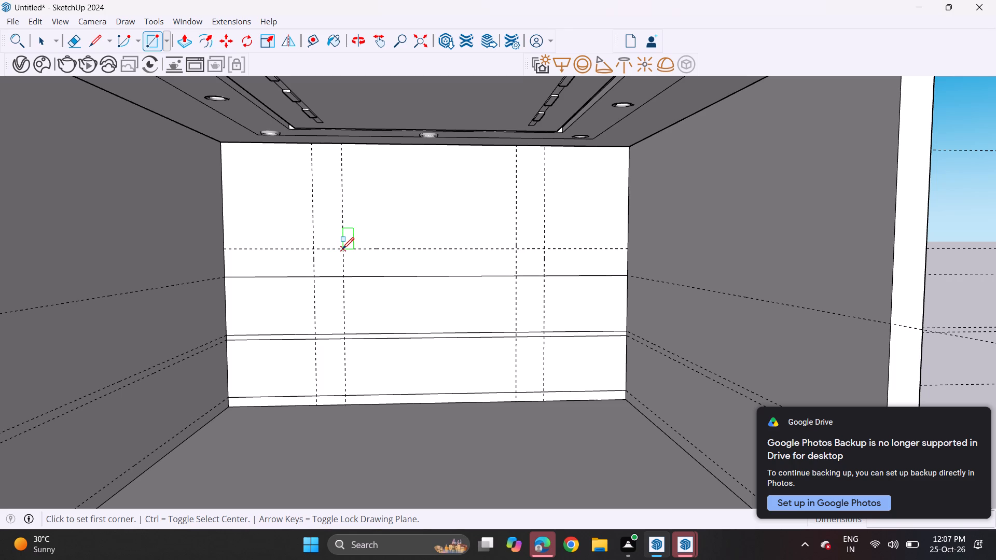
pyautogui.click(518, 305)
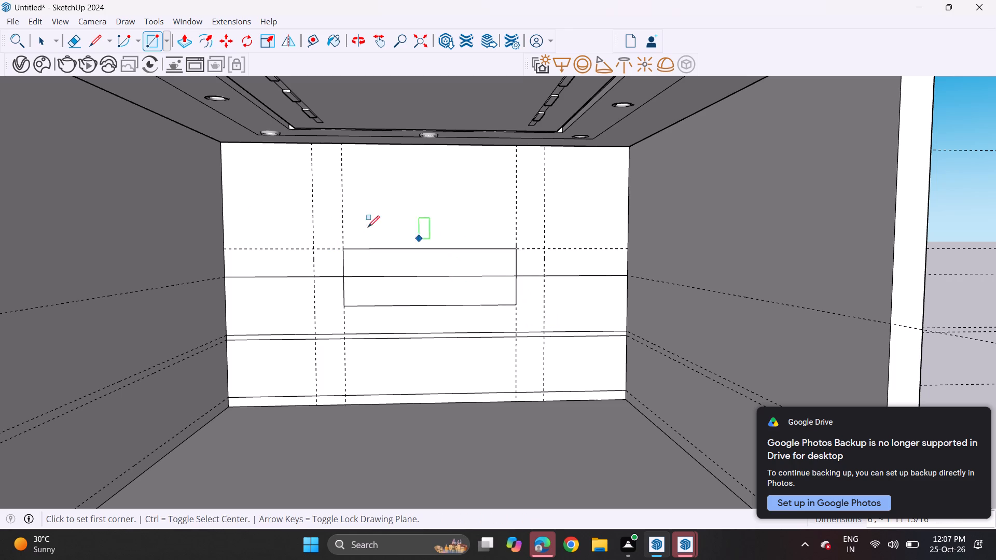
# Erase the two outer vertical guides and the horizontal guide along the window rectangle's top edge.
pyautogui.click(81, 49)
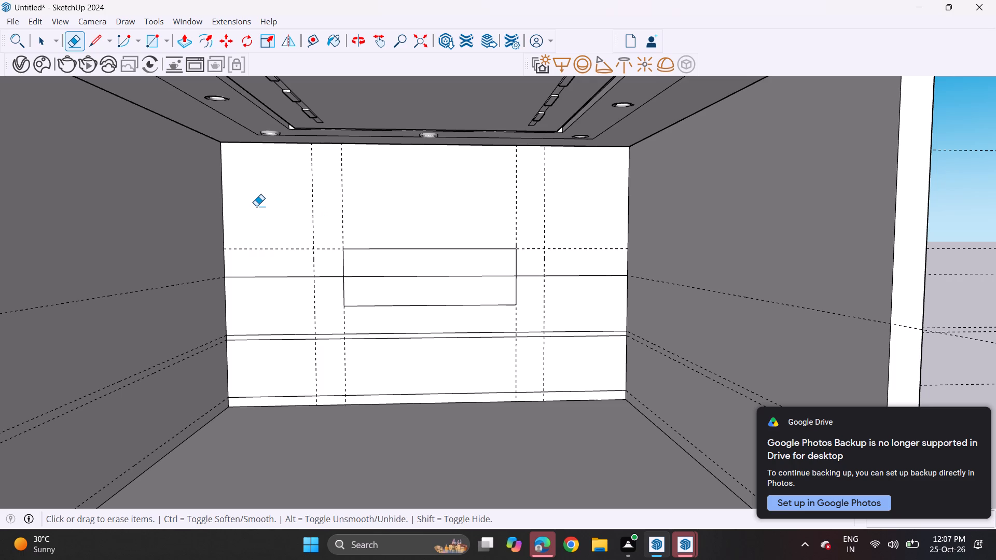
pyautogui.moveTo(310, 218); pyautogui.dragTo(321, 219)
pyautogui.moveTo(543, 195); pyautogui.dragTo(551, 201)
pyautogui.moveTo(555, 257); pyautogui.dragTo(551, 229)
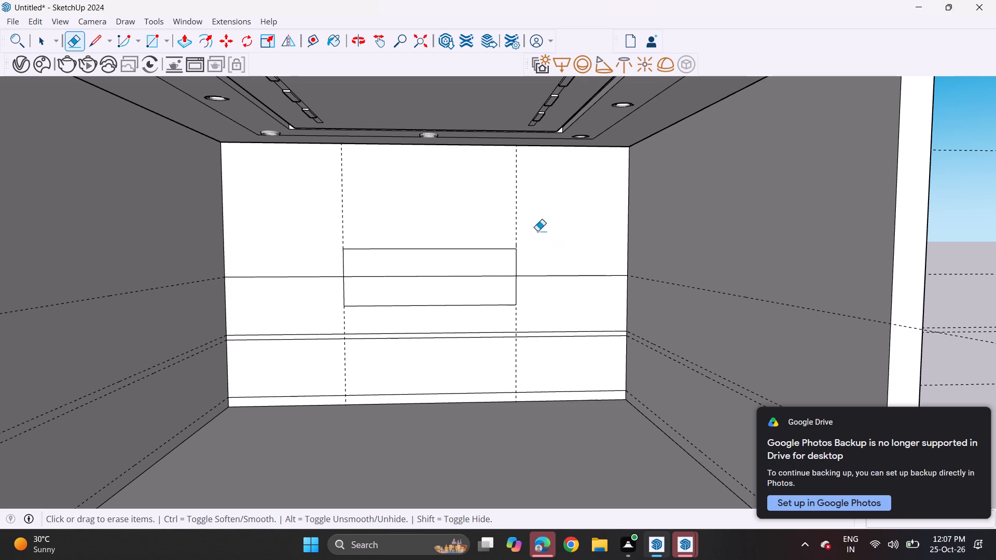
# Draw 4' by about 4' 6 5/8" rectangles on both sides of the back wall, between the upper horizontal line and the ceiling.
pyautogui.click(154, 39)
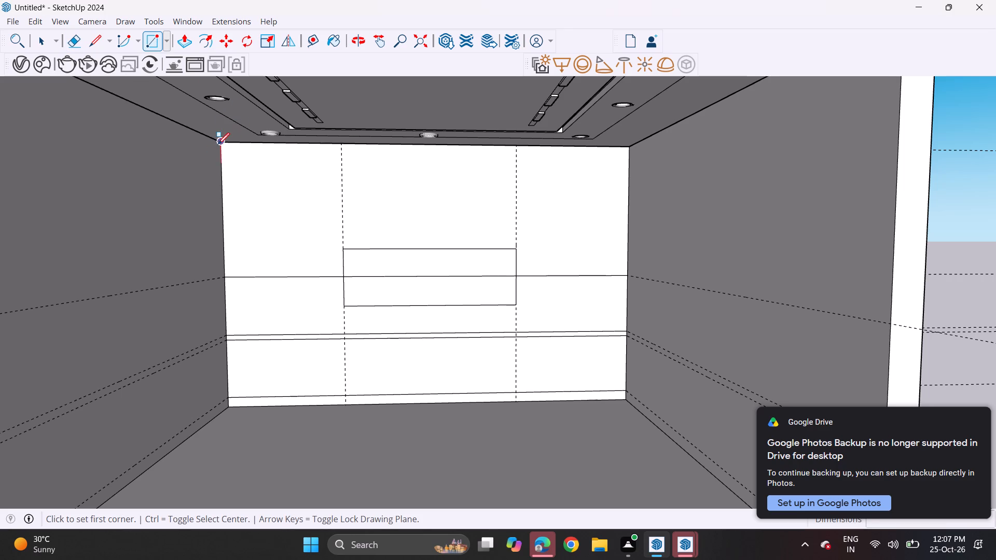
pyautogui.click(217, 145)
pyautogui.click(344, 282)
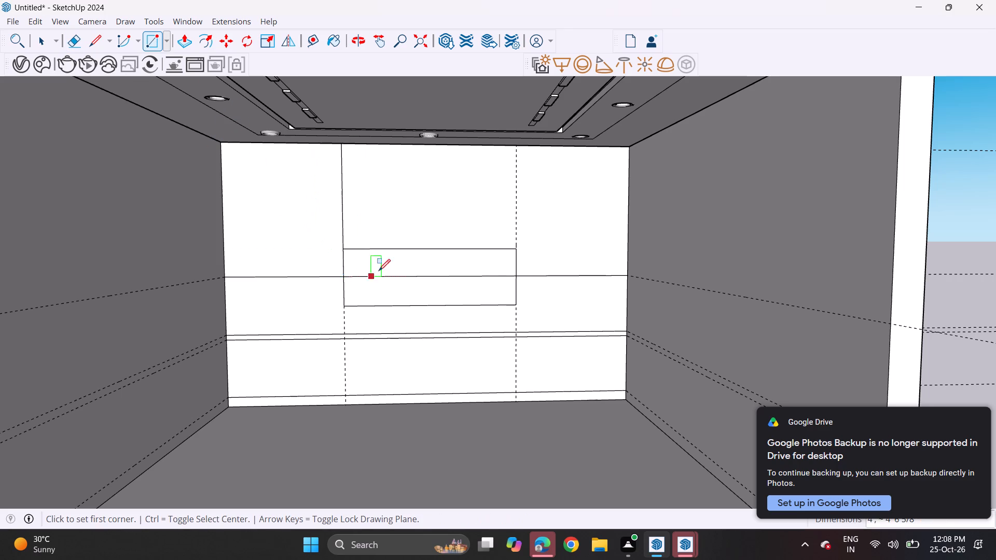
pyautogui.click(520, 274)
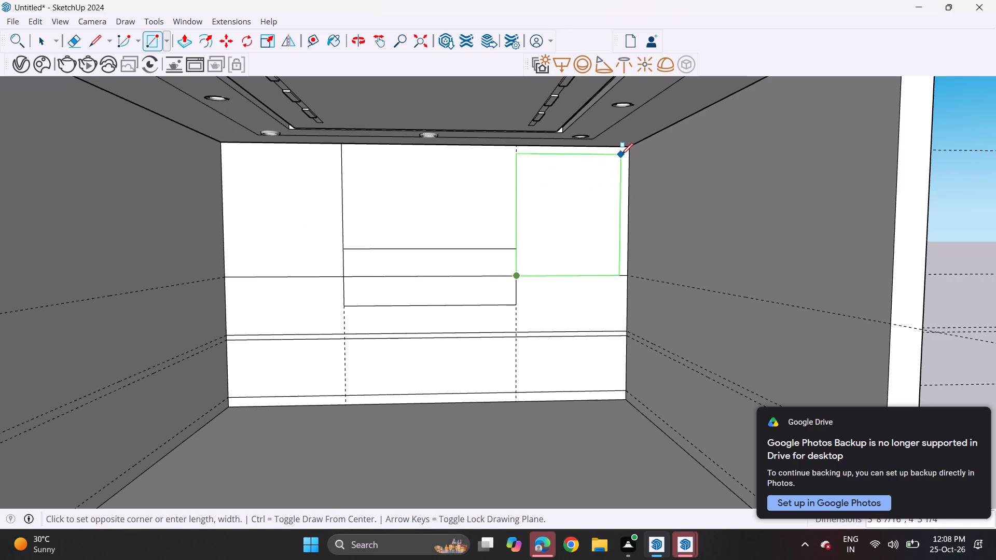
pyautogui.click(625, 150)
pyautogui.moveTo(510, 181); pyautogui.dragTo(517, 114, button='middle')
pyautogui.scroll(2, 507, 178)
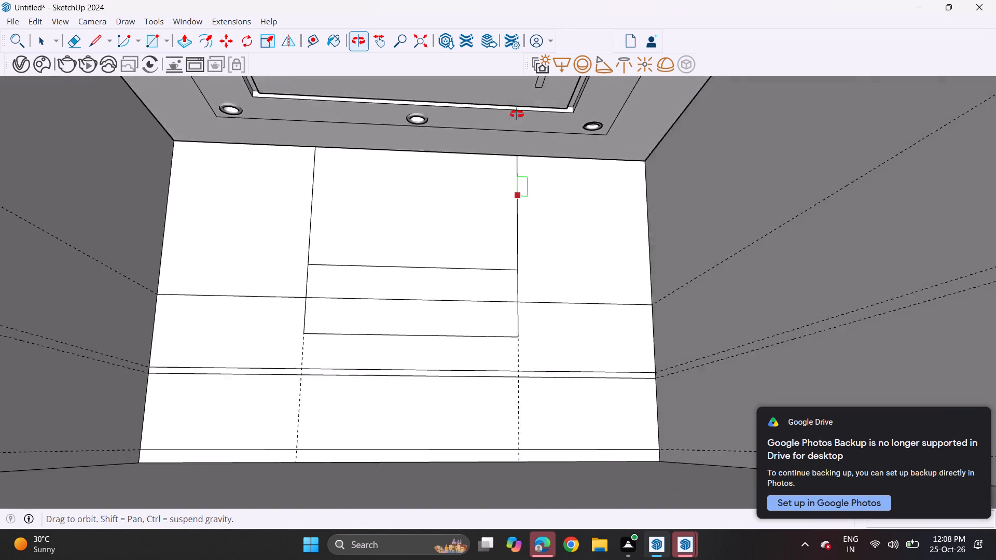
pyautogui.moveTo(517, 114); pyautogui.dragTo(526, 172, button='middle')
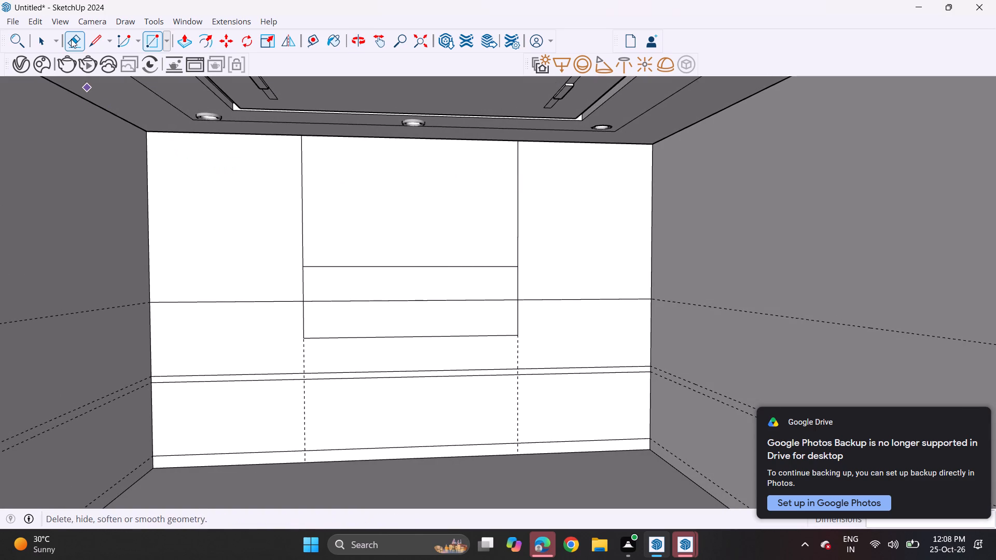
# Erase the horizontal line segment that crosses the window rectangle.
pyautogui.click(72, 38)
pyautogui.moveTo(328, 292); pyautogui.dragTo(335, 309)
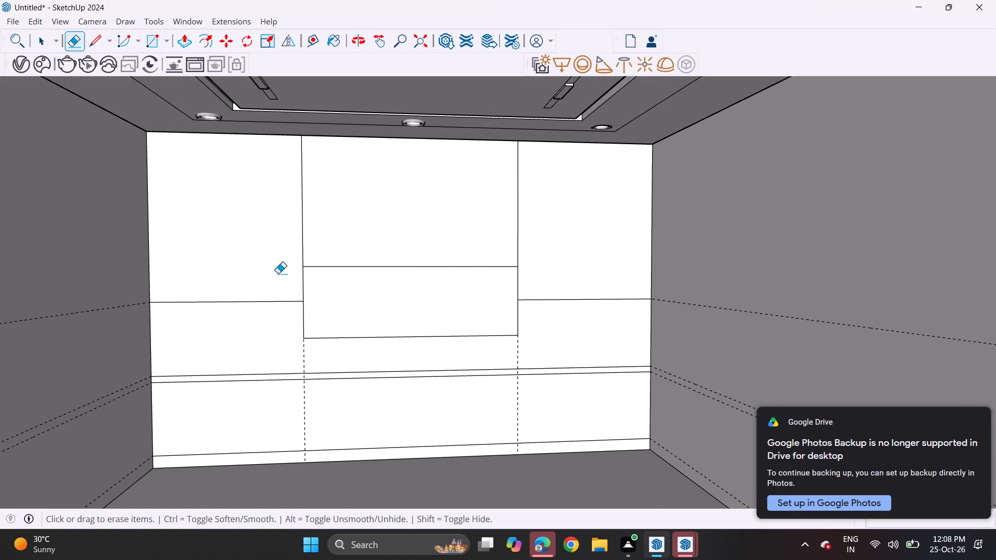
# Push the window rectangle 6" through the back wall to cut an opening.
pyautogui.scroll(-4, 260, 261)
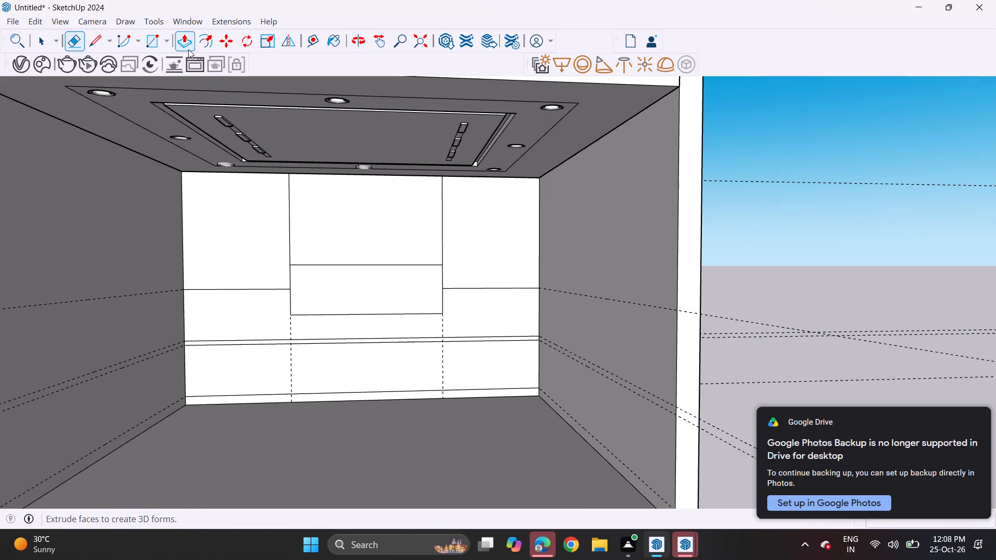
pyautogui.click(188, 49)
pyautogui.moveTo(390, 301); pyautogui.dragTo(295, 339, button='middle')
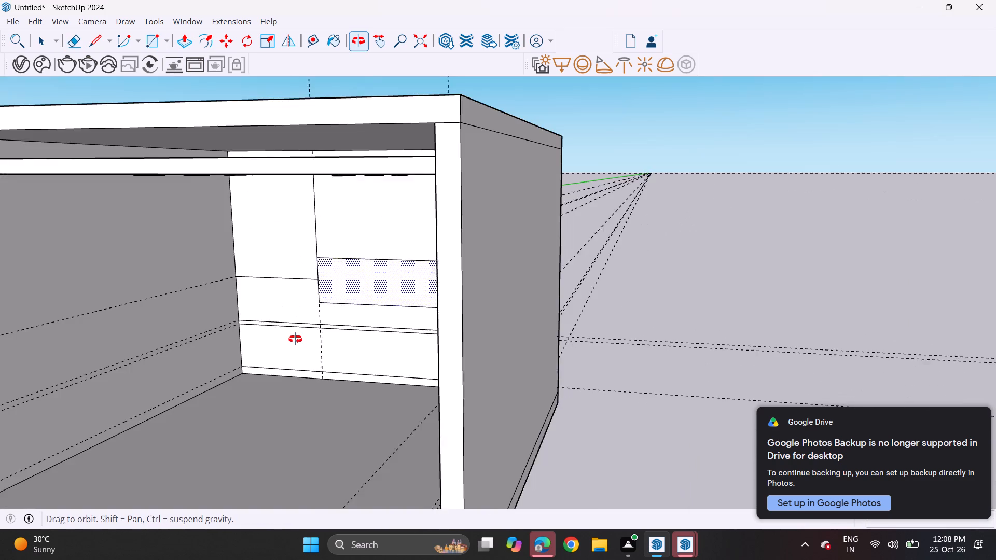
pyautogui.moveTo(295, 339); pyautogui.dragTo(292, 336, button='middle')
pyautogui.click(375, 295)
pyautogui.moveTo(483, 265); pyautogui.dragTo(189, 353, button='middle')
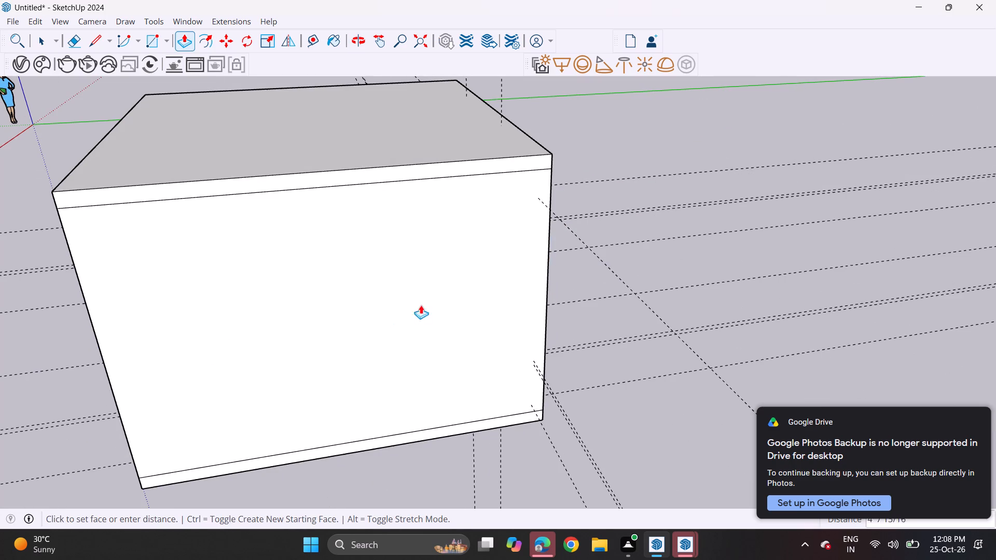
pyautogui.click(546, 309)
# Widen the window opening by pushing both faces of its right jamb outward about 3 1/2", level with each other.
pyautogui.moveTo(82, 314); pyautogui.dragTo(280, 252, button='middle')
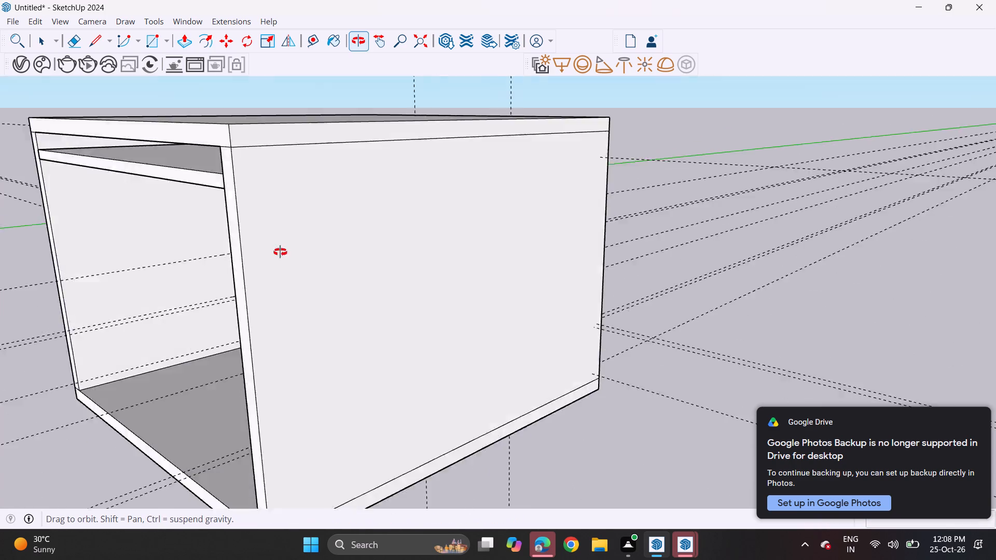
pyautogui.moveTo(280, 252); pyautogui.dragTo(442, 213, button='middle')
pyautogui.scroll(1, 460, 264)
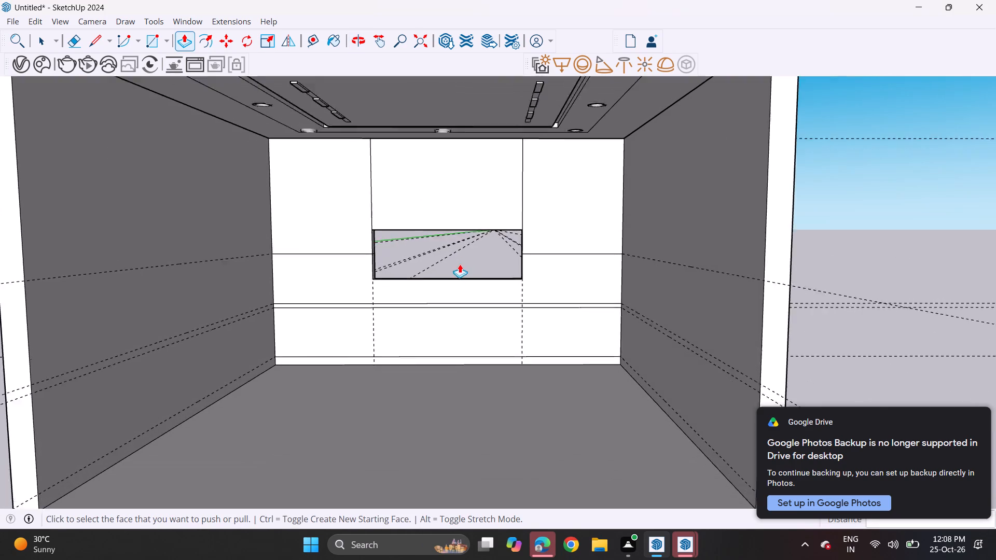
pyautogui.scroll(3, 460, 264)
pyautogui.moveTo(445, 249); pyautogui.dragTo(531, 269, button='middle')
pyautogui.scroll(4, 540, 263)
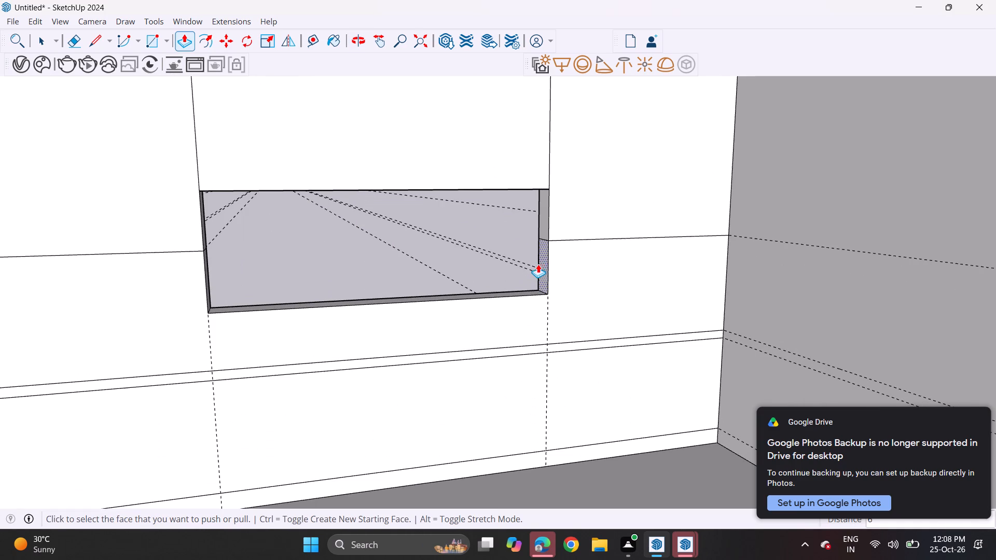
pyautogui.click(538, 265)
pyautogui.click(544, 273)
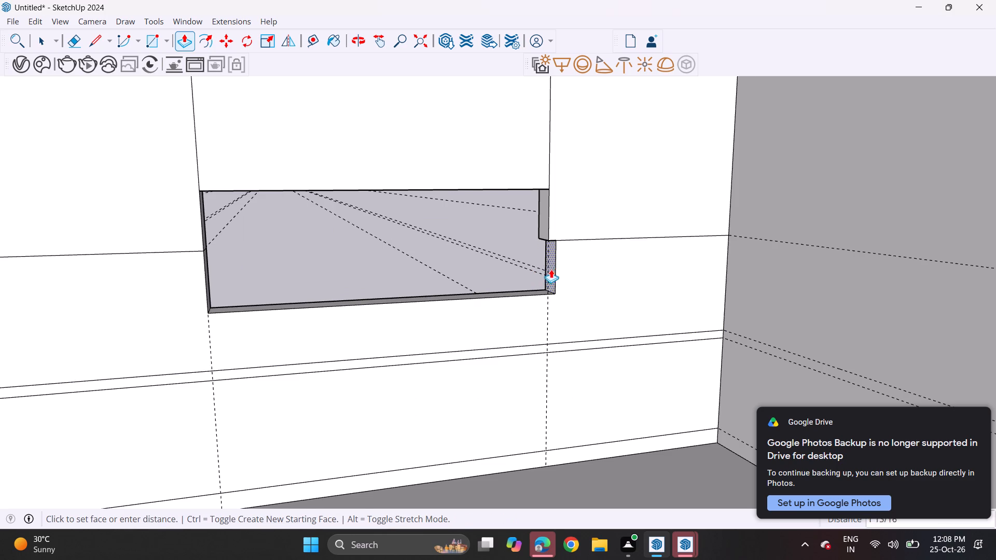
pyautogui.click(558, 264)
pyautogui.click(540, 228)
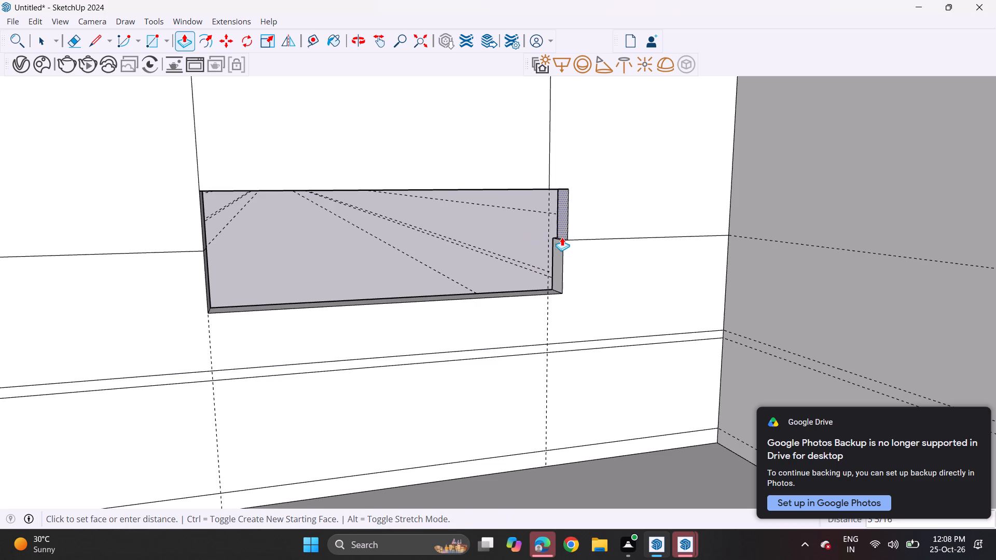
pyautogui.click(561, 245)
# Push both faces of the window opening's left jamb outward about 2 5/8", level with each other.
pyautogui.moveTo(192, 282); pyautogui.dragTo(109, 286, button='middle')
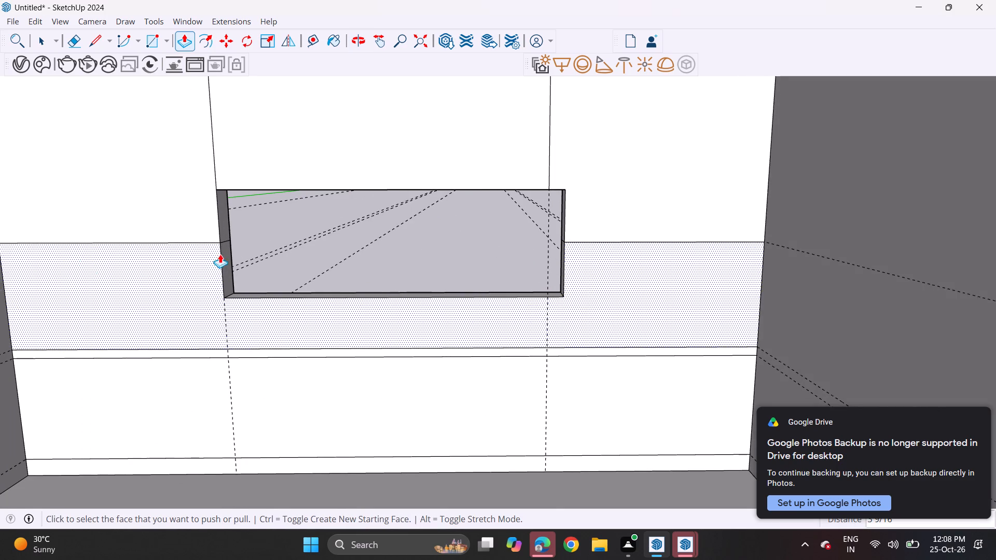
pyautogui.click(229, 261)
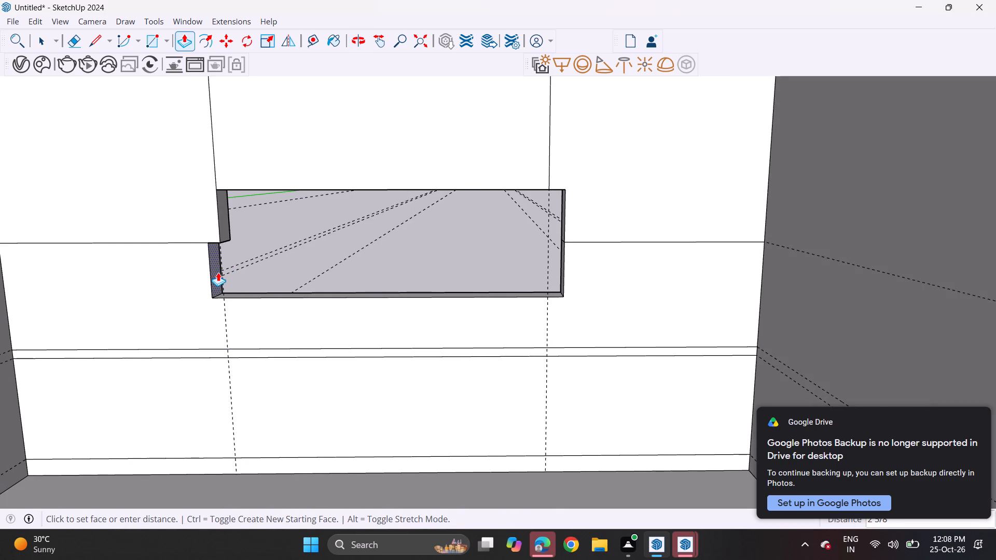
pyautogui.click(218, 272)
pyautogui.click(226, 234)
pyautogui.click(208, 253)
# Erase the two vertical lines between the window opening and the ceiling, along with the vertical guides at those positions.
pyautogui.moveTo(308, 264); pyautogui.dragTo(311, 233, button='middle')
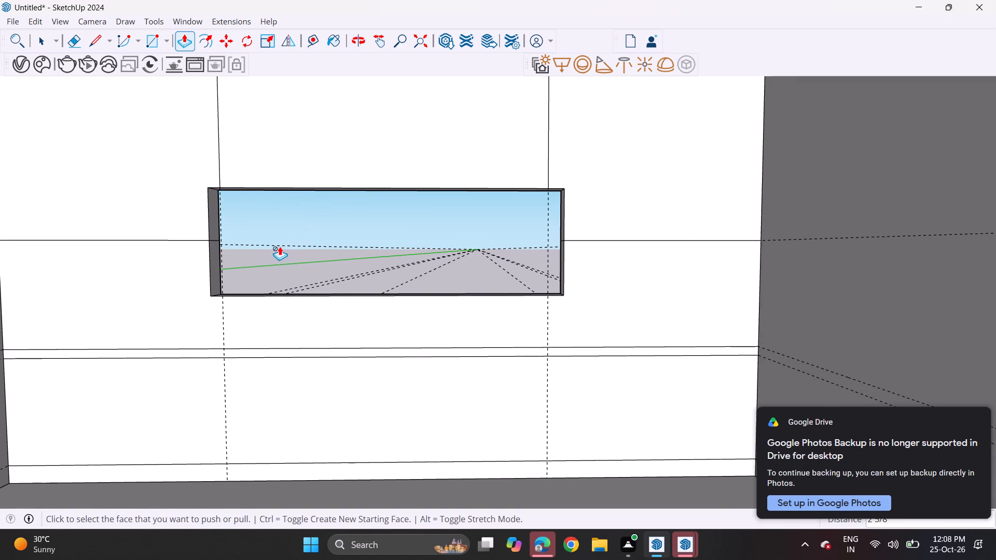
pyautogui.scroll(-3, 279, 247)
pyautogui.scroll(1, 278, 248)
pyautogui.scroll(1, 174, 260)
pyautogui.moveTo(175, 261); pyautogui.dragTo(211, 311, button='middle')
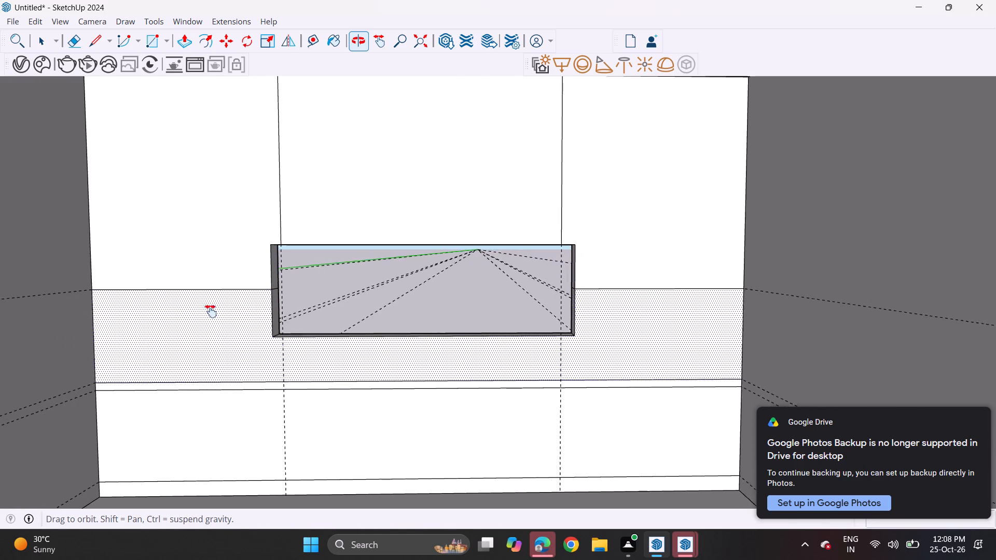
pyautogui.moveTo(211, 311); pyautogui.dragTo(199, 310, button='middle')
pyautogui.scroll(-2, 176, 267)
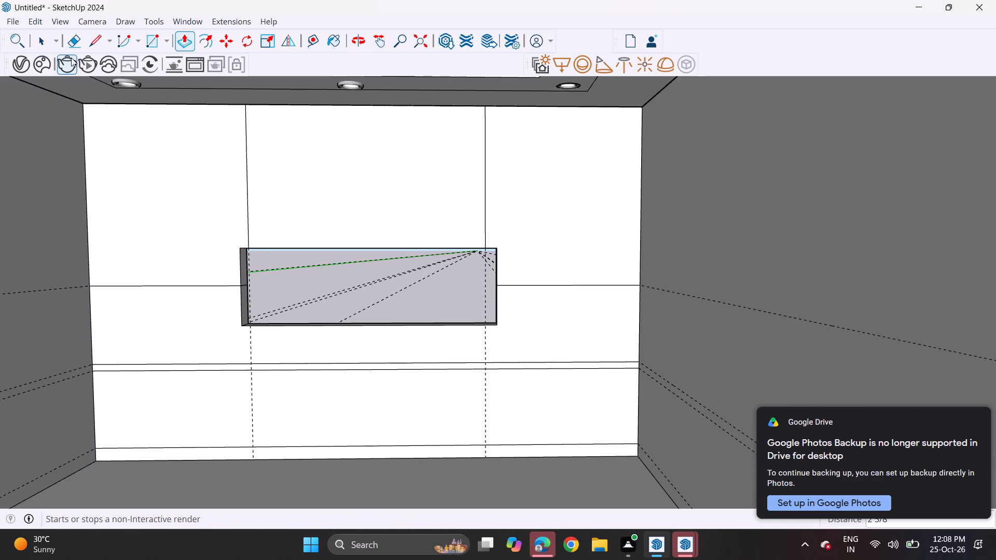
pyautogui.click(64, 43)
pyautogui.moveTo(224, 201); pyautogui.dragTo(242, 205)
pyautogui.moveTo(479, 190); pyautogui.dragTo(510, 196)
pyautogui.moveTo(183, 206); pyautogui.dragTo(259, 206)
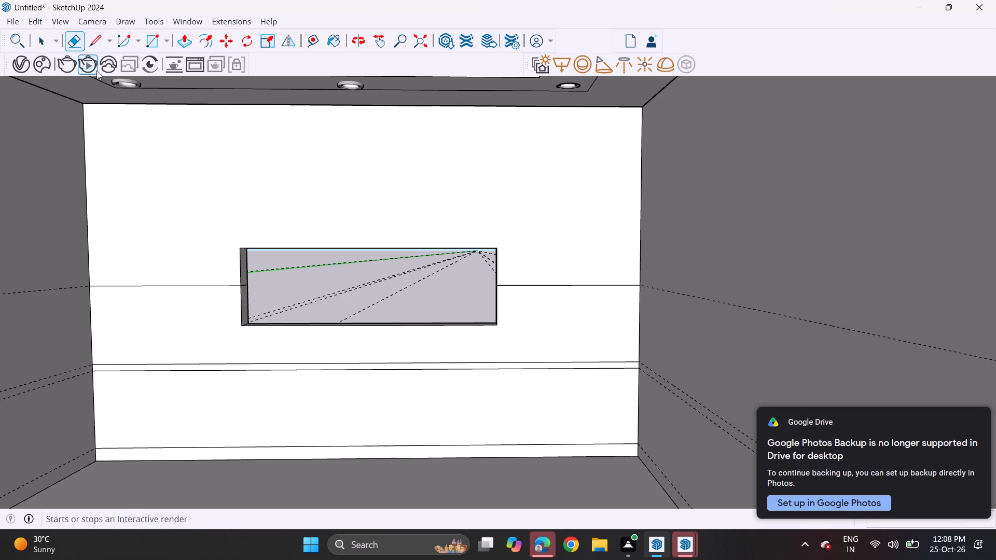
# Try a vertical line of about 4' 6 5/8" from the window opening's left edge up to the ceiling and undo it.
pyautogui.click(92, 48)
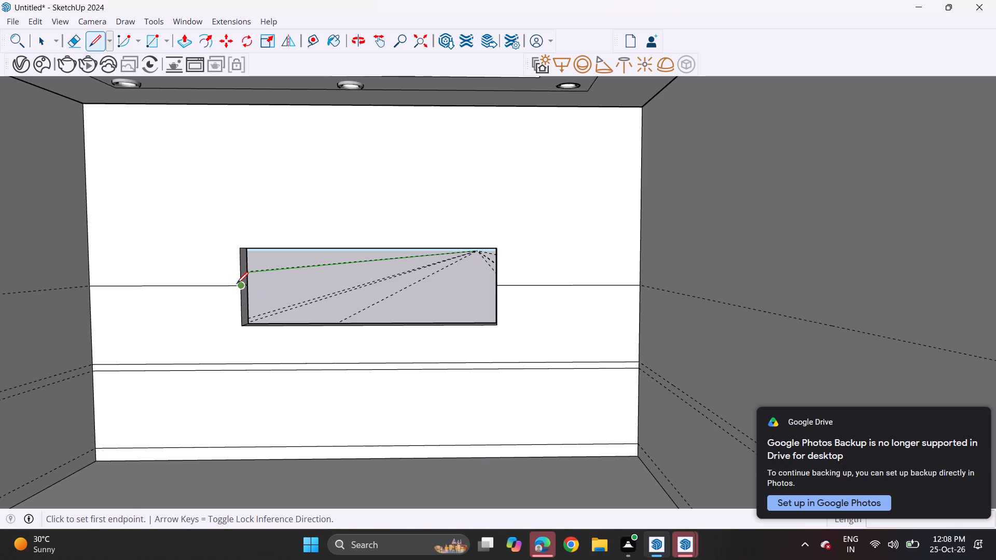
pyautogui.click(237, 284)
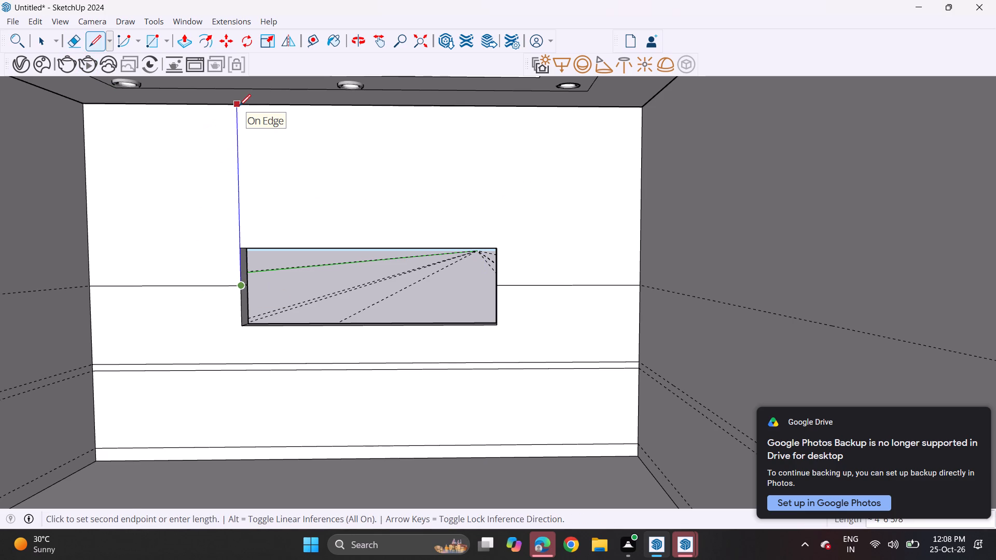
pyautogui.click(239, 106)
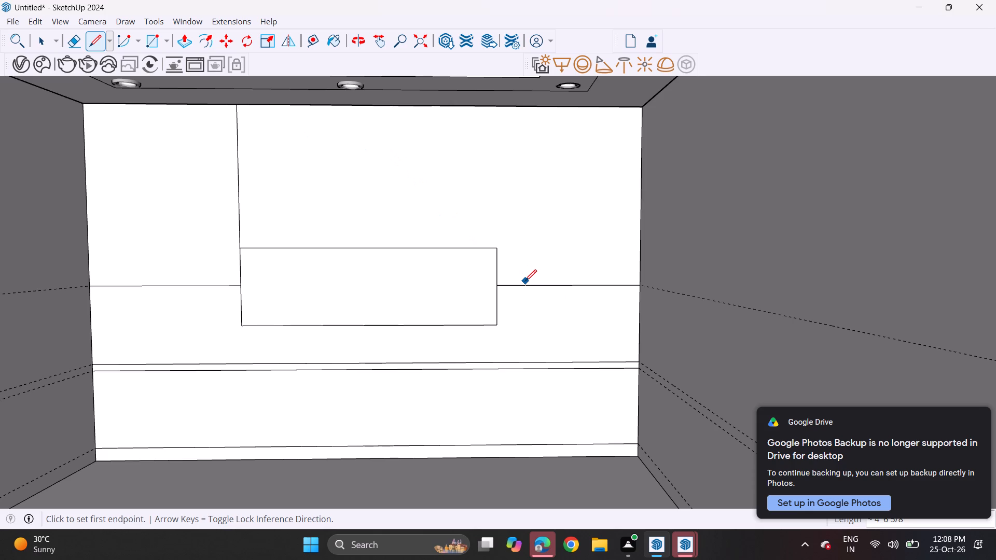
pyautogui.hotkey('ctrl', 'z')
# Draw a short horizontal line outward from the window opening's top-left corner, continuing vertically up to the ceiling.
pyautogui.scroll(2, 256, 297)
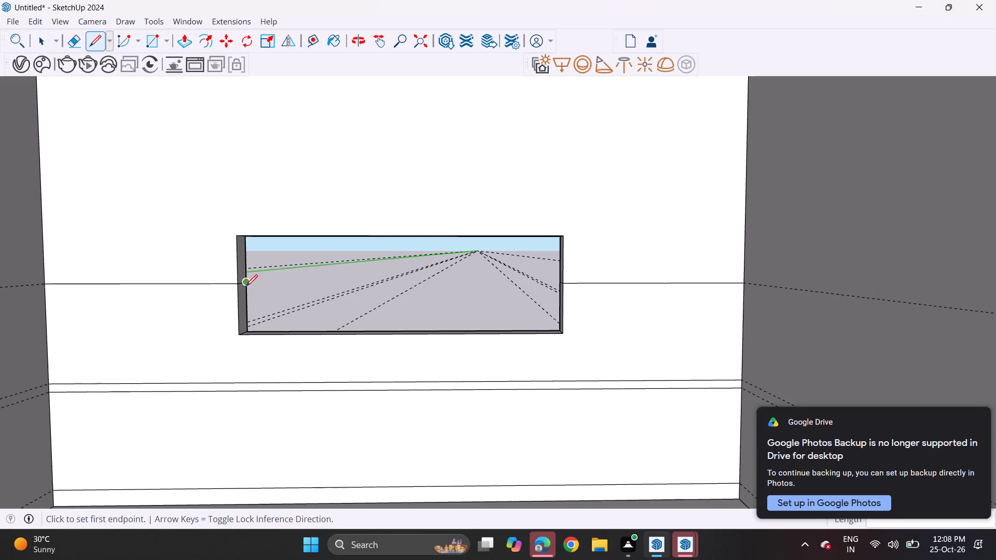
pyautogui.scroll(-3, 239, 280)
pyautogui.scroll(1, 239, 280)
pyautogui.scroll(-1, 239, 280)
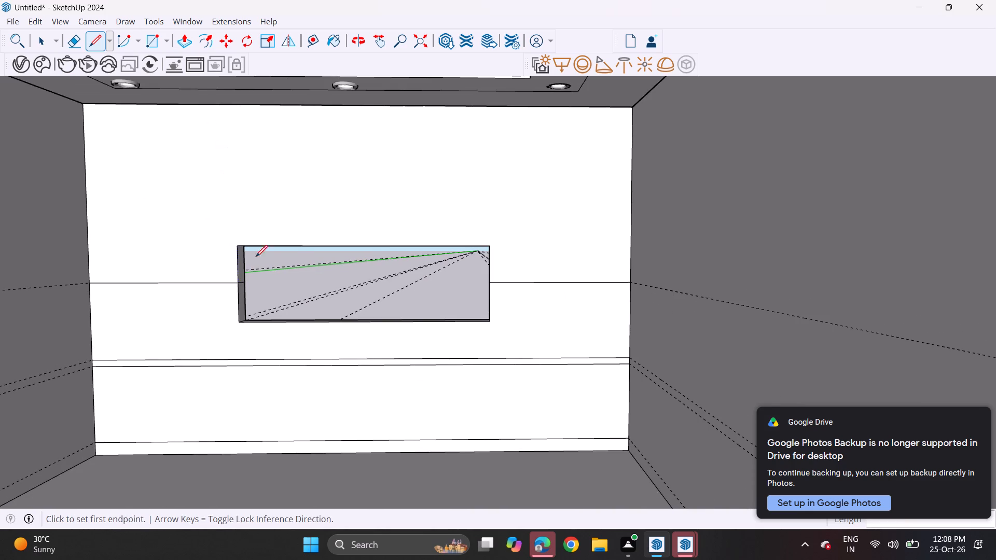
pyautogui.scroll(9, 244, 277)
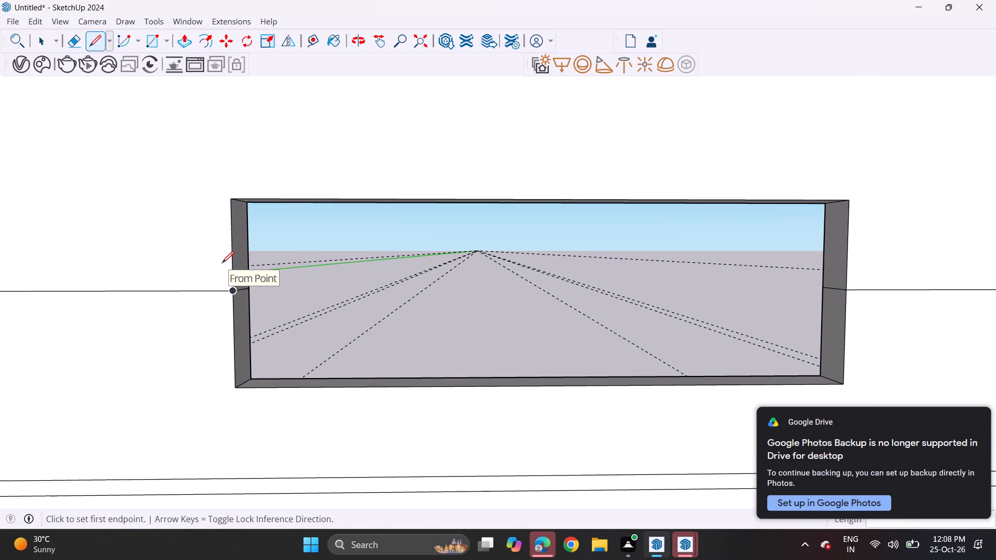
pyautogui.scroll(8, 219, 265)
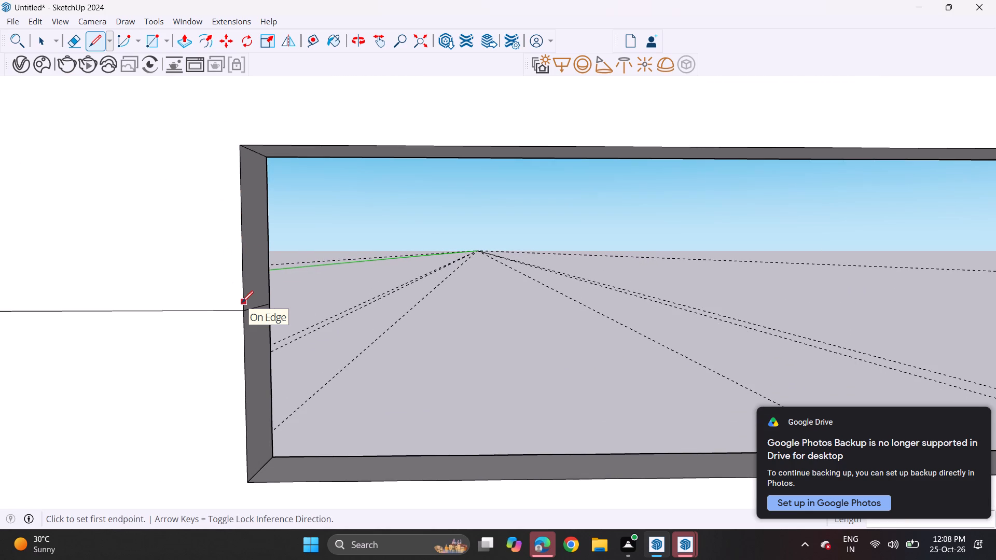
pyautogui.scroll(-11, 216, 235)
pyautogui.scroll(1, 226, 219)
pyautogui.scroll(-9, 226, 219)
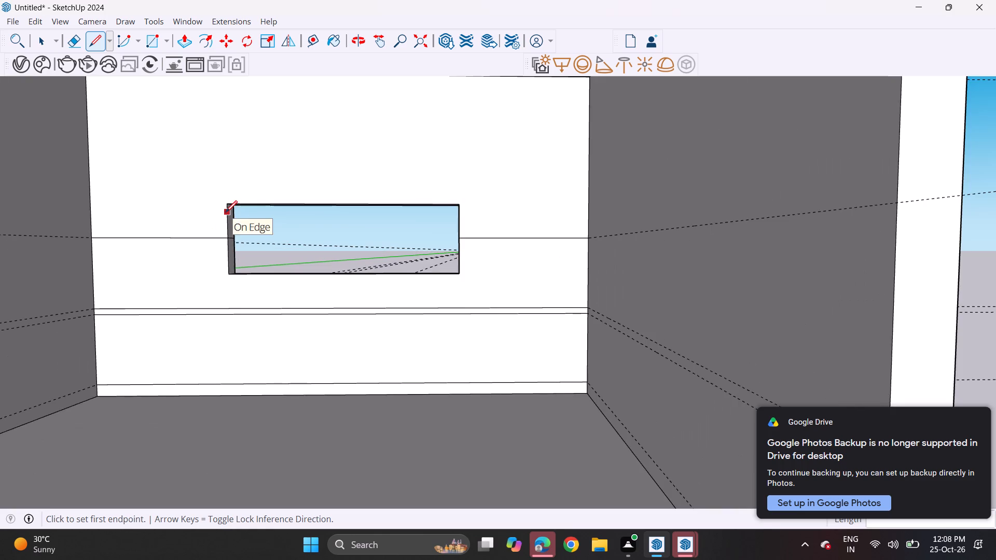
pyautogui.keyDown('shift'); pyautogui.moveTo(231, 214); pyautogui.dragTo(280, 254, button='middle'); pyautogui.keyUp('shift')
pyautogui.scroll(1, 283, 244)
pyautogui.click(283, 244)
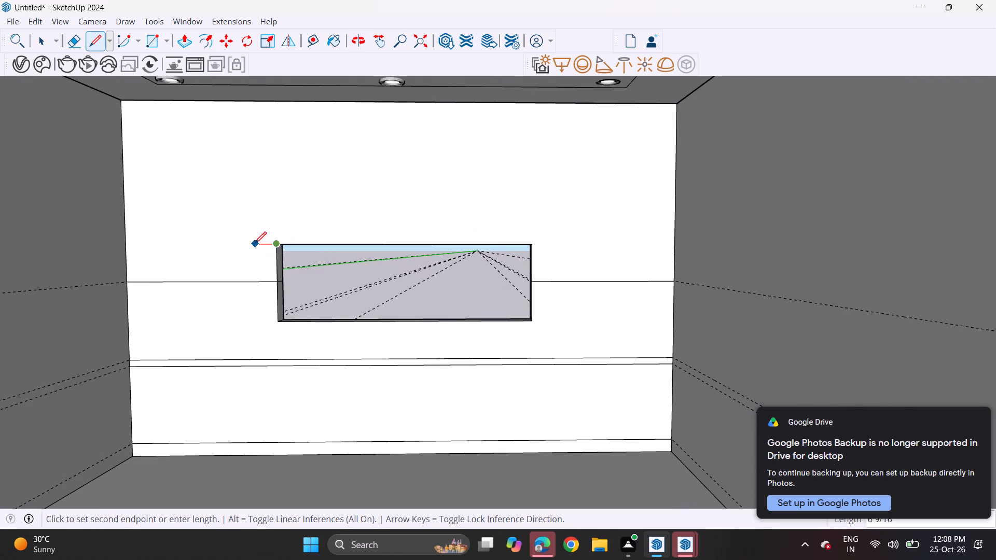
pyautogui.scroll(3, 254, 244)
pyautogui.scroll(-1, 254, 244)
pyautogui.scroll(7, 254, 244)
pyautogui.click(299, 245)
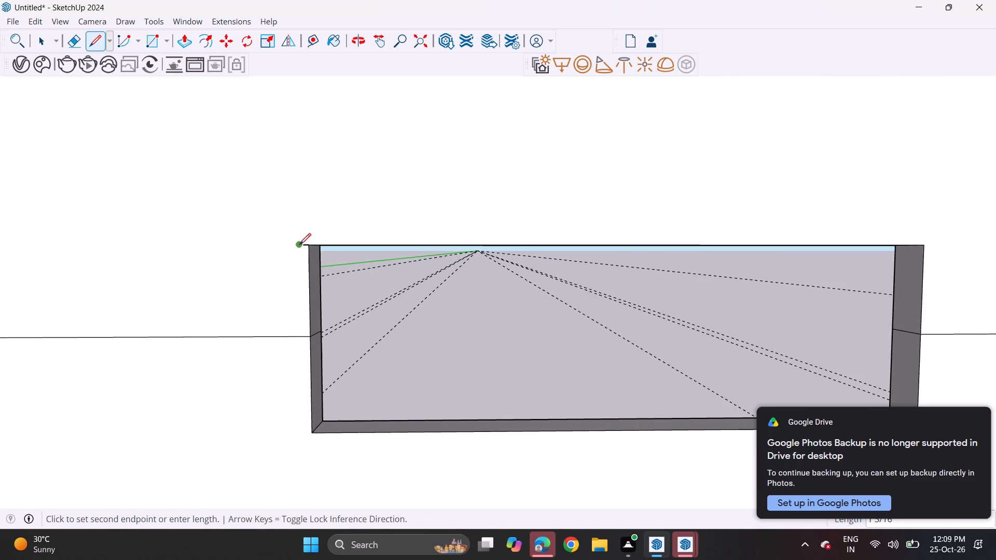
pyautogui.scroll(-8, 300, 177)
pyautogui.keyDown('shift'); pyautogui.moveTo(293, 167); pyautogui.dragTo(302, 355, button='middle'); pyautogui.keyUp('shift')
pyautogui.keyDown('shift'); pyautogui.scroll(1, 303, 339); pyautogui.keyUp('shift')
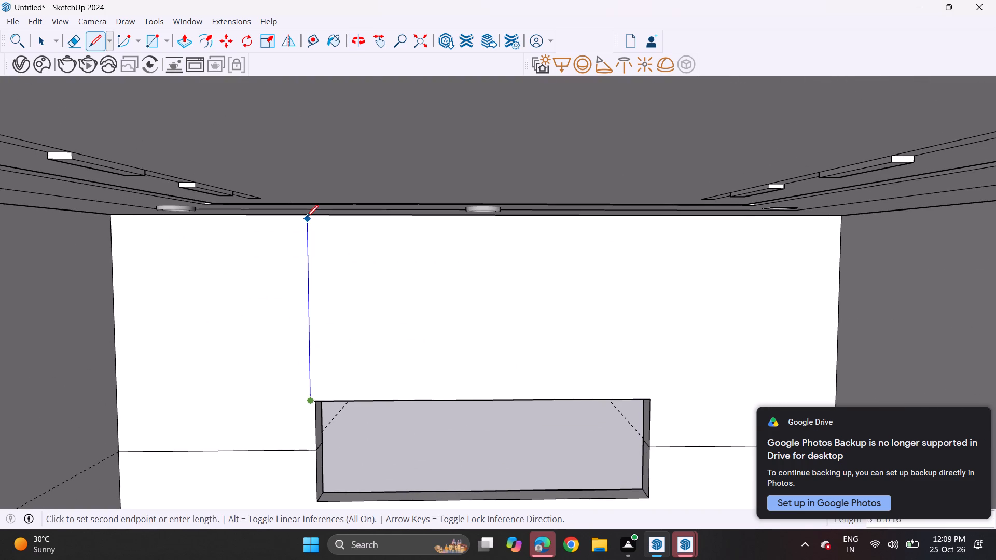
pyautogui.click(307, 217)
# Draw a horizontal line about 1 5/8" outward from the window opening's top-right corner, continuing vertically up to the ceiling.
pyautogui.keyDown('shift'); pyautogui.moveTo(337, 377); pyautogui.dragTo(101, 329, button='middle'); pyautogui.keyUp('shift')
pyautogui.keyDown('shift'); pyautogui.scroll(1, 337, 377); pyautogui.keyUp('shift')
pyautogui.scroll(-1, 105, 329)
pyautogui.scroll(6, 114, 329)
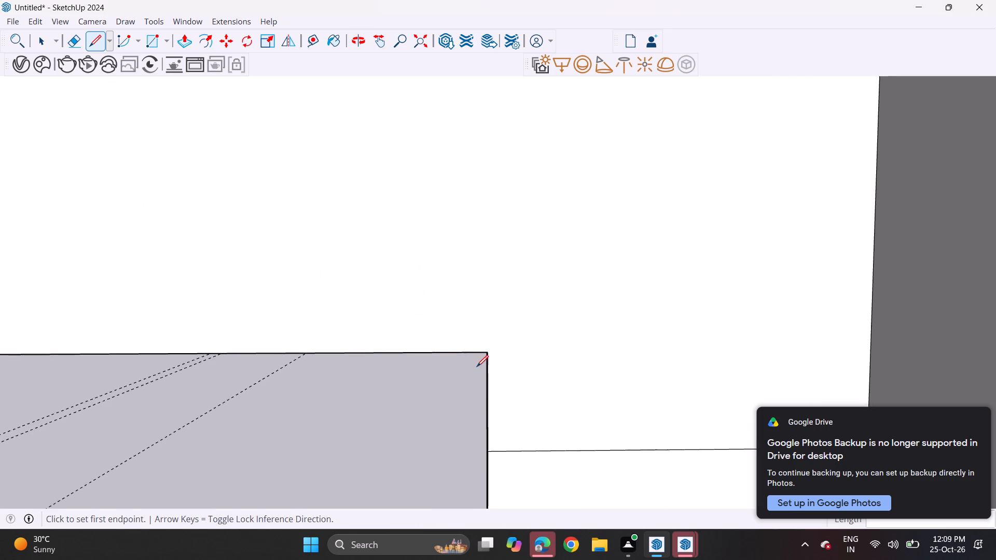
pyautogui.scroll(3, 479, 368)
pyautogui.click(494, 348)
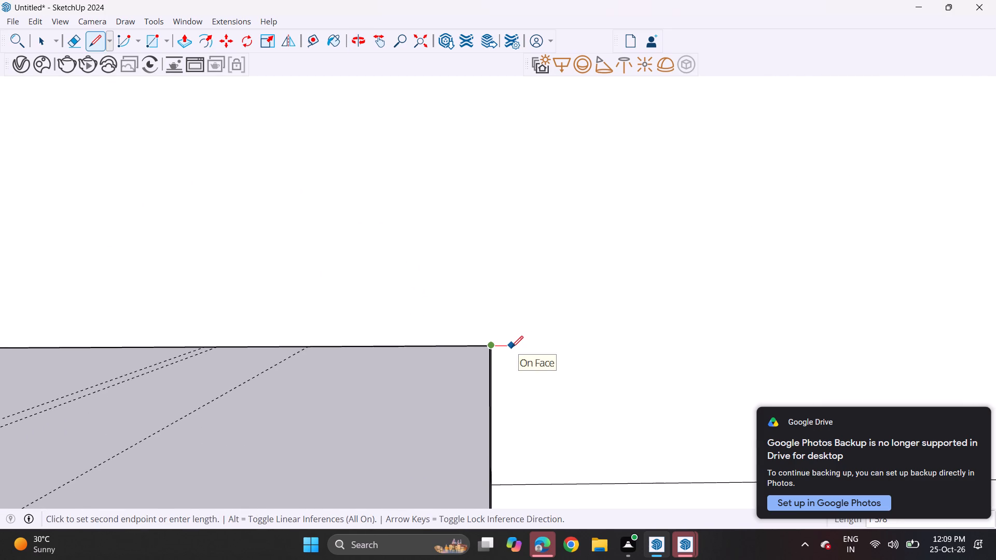
pyautogui.click(511, 347)
pyautogui.scroll(-13, 499, 300)
pyautogui.scroll(1, 499, 300)
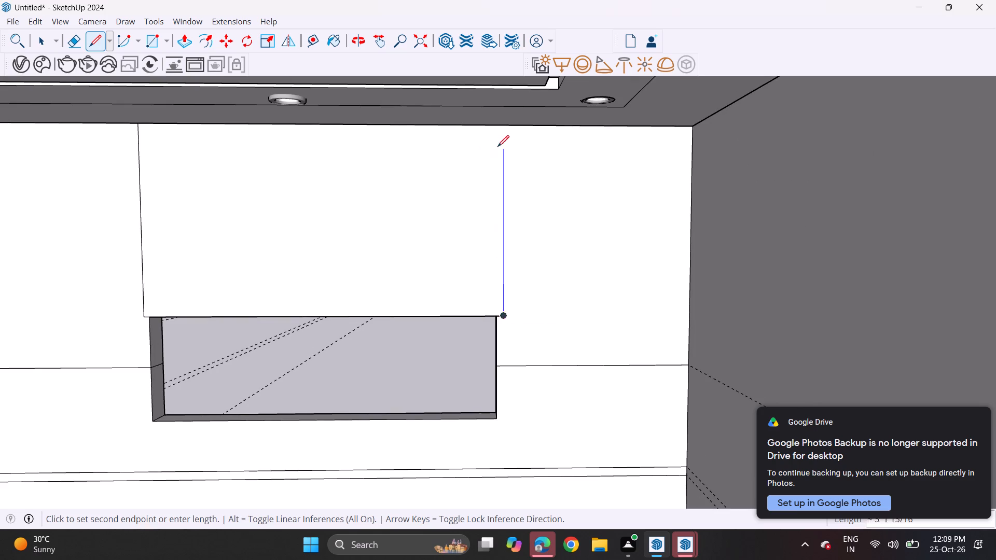
pyautogui.click(501, 130)
# Pull the upper wall section to the left of the window out 1'8" as an upper cabinet block.
pyautogui.moveTo(304, 378); pyautogui.dragTo(348, 380, button='middle')
pyautogui.scroll(1, 320, 376)
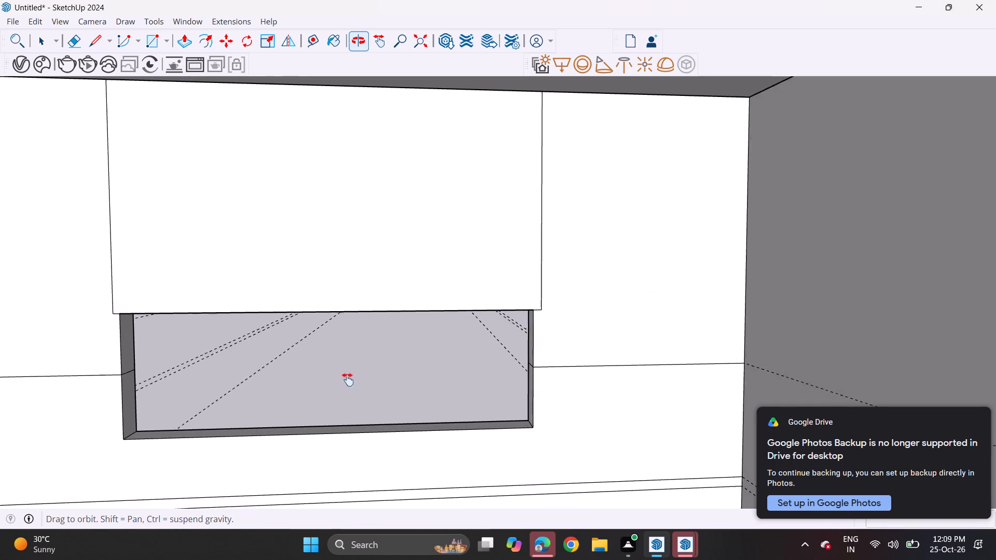
pyautogui.moveTo(348, 380); pyautogui.dragTo(378, 380, button='middle')
pyautogui.moveTo(378, 381); pyautogui.dragTo(263, 381, button='middle')
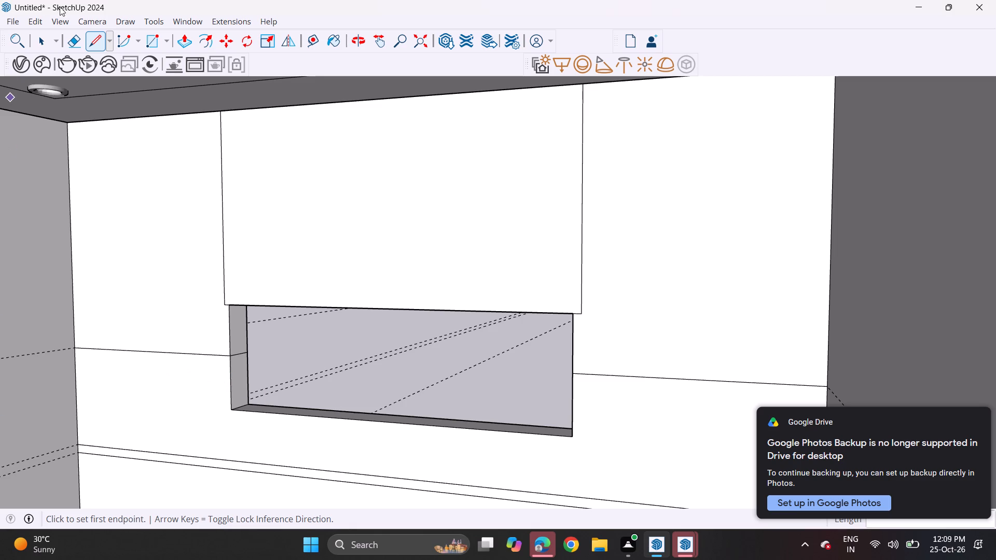
pyautogui.click(179, 39)
pyautogui.click(116, 316)
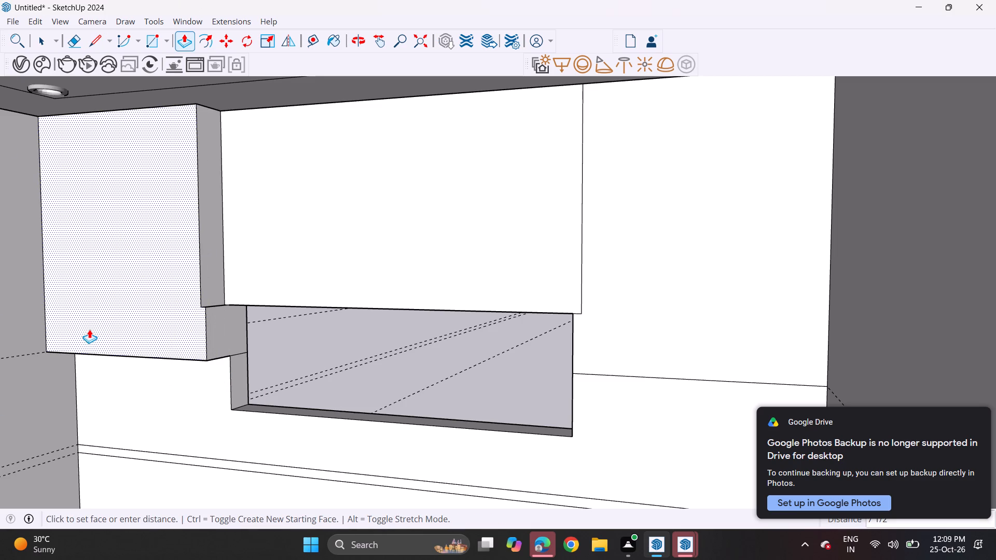
pyautogui.write("1'8")
pyautogui.press('Return')
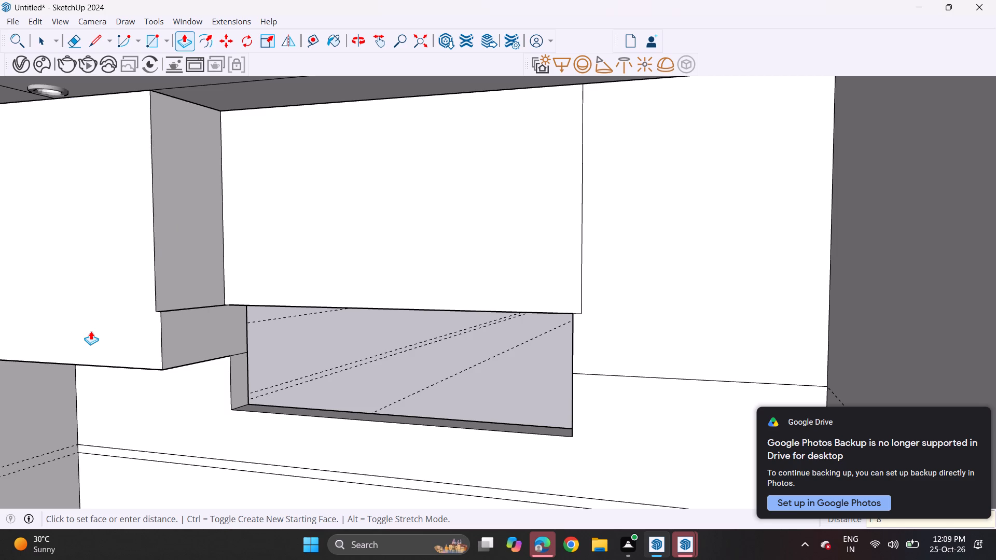
# Pull the wall sections above and to the right of the window out by the same 1'8".
pyautogui.scroll(-3, 351, 254)
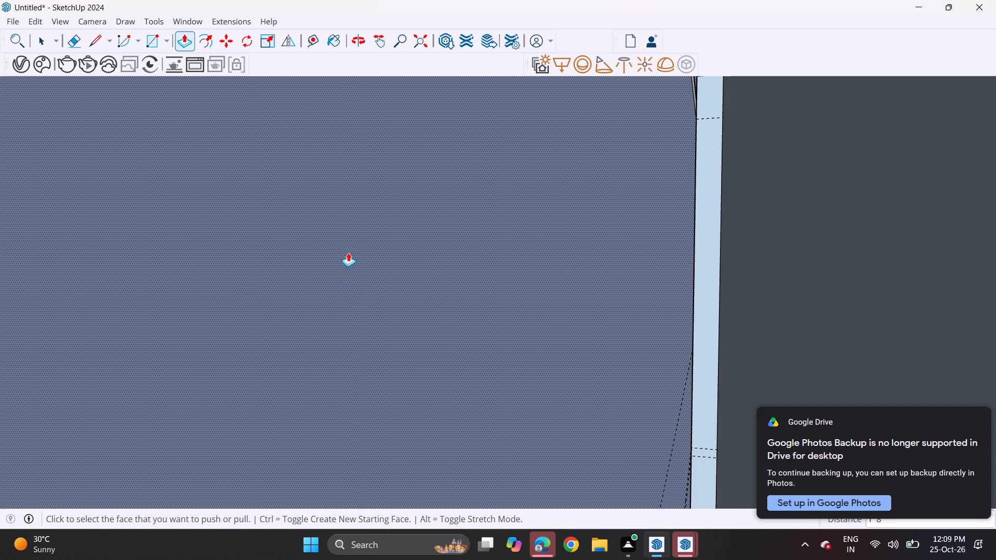
pyautogui.moveTo(227, 288); pyautogui.dragTo(560, 268, button='middle')
pyautogui.moveTo(311, 299); pyautogui.dragTo(763, 262, button='middle')
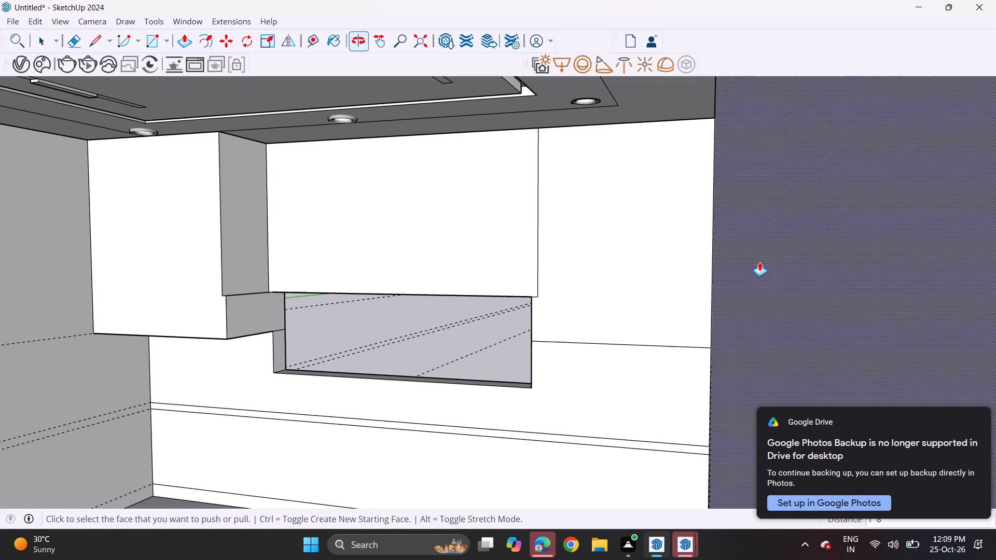
pyautogui.moveTo(384, 275); pyautogui.dragTo(464, 207, button='middle')
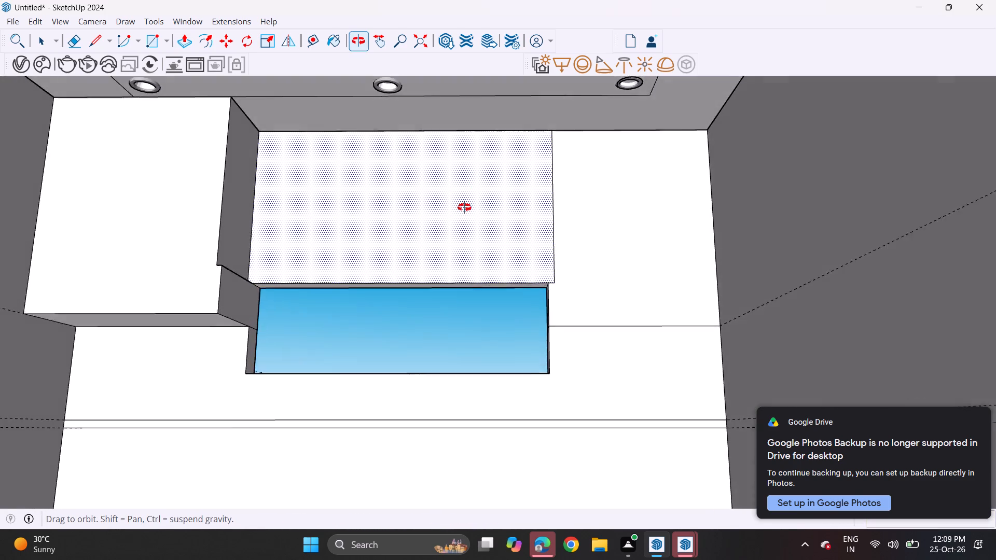
pyautogui.moveTo(464, 207); pyautogui.dragTo(458, 233, button='middle')
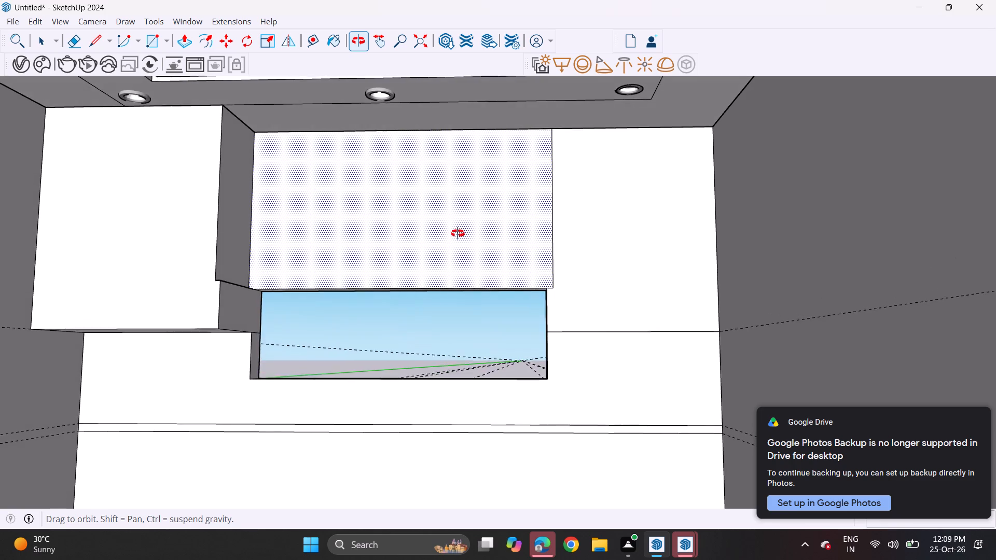
pyautogui.moveTo(458, 233); pyautogui.dragTo(461, 238, button='middle')
pyautogui.doubleClick(418, 240)
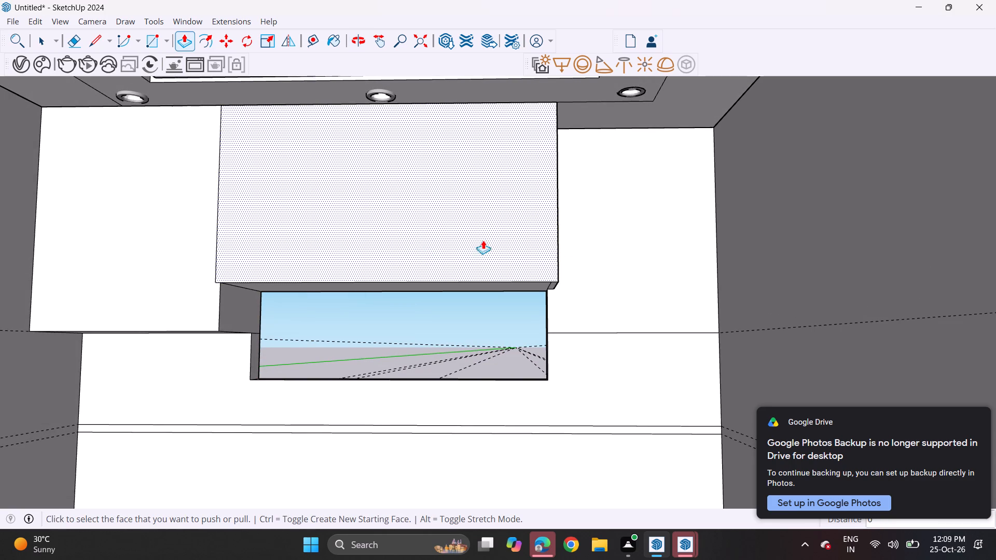
pyautogui.doubleClick(656, 270)
# Examine the three upper cabinet blocks and the whole room from inside and outside.
pyautogui.moveTo(569, 287); pyautogui.dragTo(562, 344, button='middle')
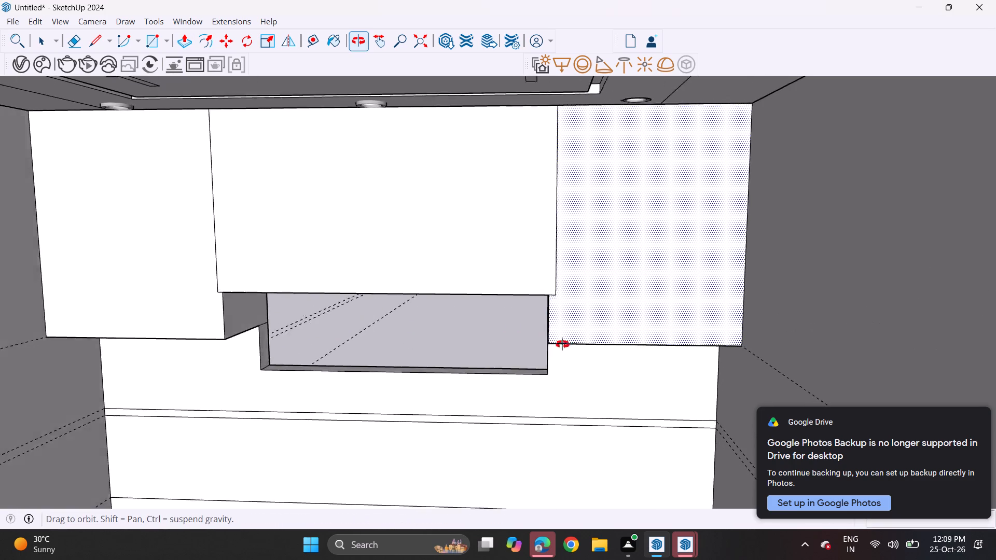
pyautogui.moveTo(562, 344); pyautogui.dragTo(542, 330, button='middle')
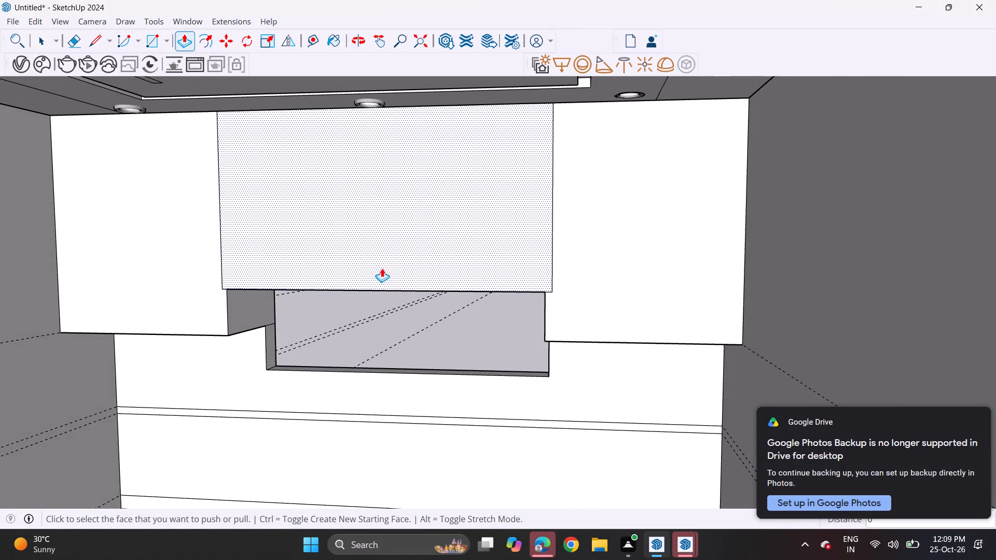
pyautogui.moveTo(363, 248); pyautogui.dragTo(378, 110, button='middle')
pyautogui.scroll(1, 363, 248)
pyautogui.moveTo(361, 123); pyautogui.dragTo(359, 306, button='middle')
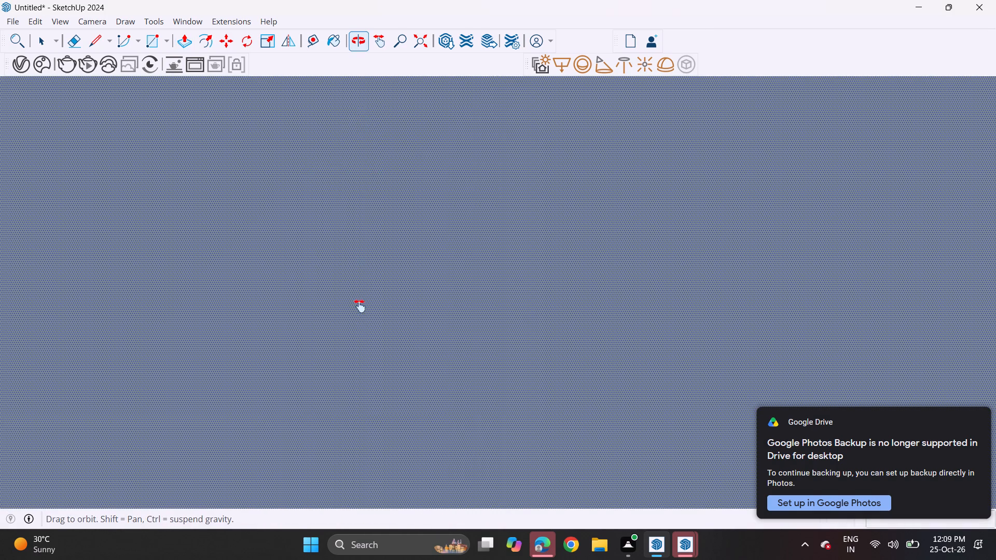
pyautogui.moveTo(359, 306); pyautogui.dragTo(353, 329, button='middle')
pyautogui.moveTo(377, 181); pyautogui.dragTo(377, 346, button='middle')
pyautogui.scroll(-1, 377, 346)
pyautogui.scroll(1, 377, 346)
pyautogui.scroll(-1, 368, 255)
pyautogui.scroll(1, 364, 213)
pyautogui.keyDown('shift'); pyautogui.moveTo(364, 211); pyautogui.dragTo(359, 477, button='middle'); pyautogui.keyUp('shift')
pyautogui.keyDown('shift'); pyautogui.scroll(-2, 353, 471); pyautogui.keyUp('shift')
pyautogui.scroll(1, 369, 235)
pyautogui.keyDown('shift'); pyautogui.moveTo(369, 235); pyautogui.dragTo(399, 449, button='middle'); pyautogui.keyUp('shift')
pyautogui.scroll(-12, 383, 264)
pyautogui.scroll(1, 376, 253)
pyautogui.scroll(-3, 377, 255)
pyautogui.scroll(1, 374, 260)
pyautogui.scroll(-10, 374, 260)
pyautogui.scroll(1, 369, 251)
pyautogui.scroll(-5, 369, 251)
pyautogui.scroll(1, 369, 250)
pyautogui.scroll(-3, 369, 250)
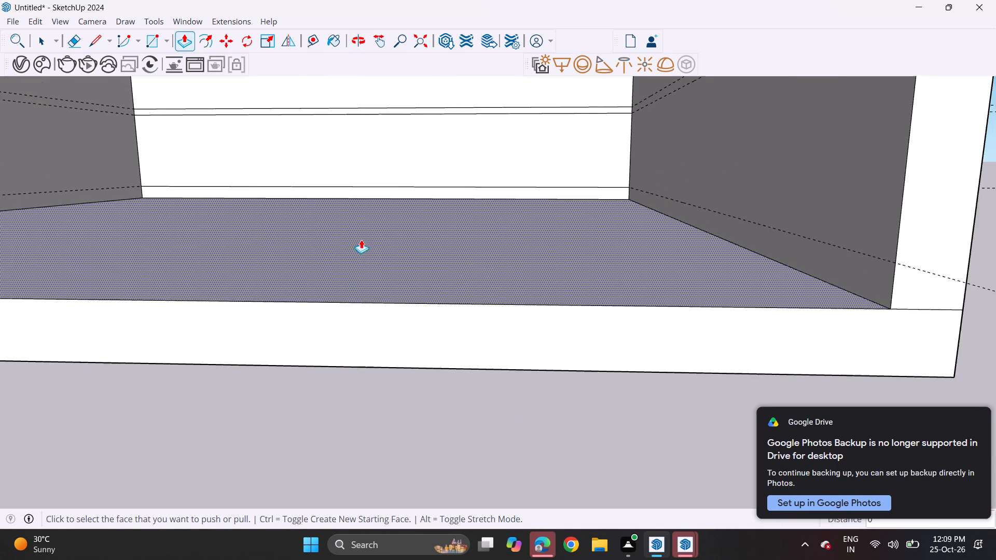
pyautogui.scroll(-2, 361, 240)
pyautogui.scroll(-8, 341, 192)
pyautogui.keyDown('shift'); pyautogui.moveTo(344, 146); pyautogui.dragTo(399, 252, button='middle'); pyautogui.keyUp('shift')
pyautogui.moveTo(397, 250); pyautogui.dragTo(396, 217, button='middle')
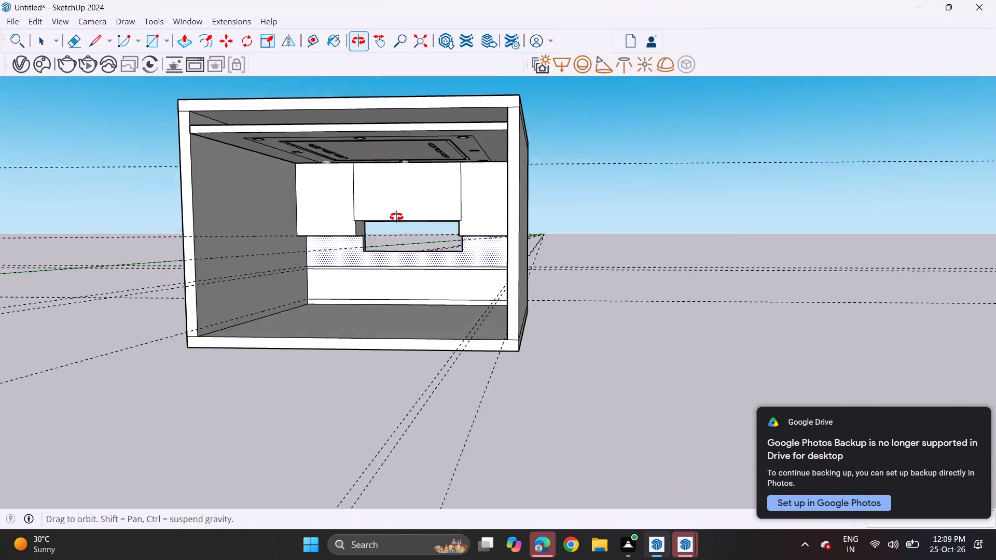
pyautogui.moveTo(396, 217); pyautogui.dragTo(431, 206, button='middle')
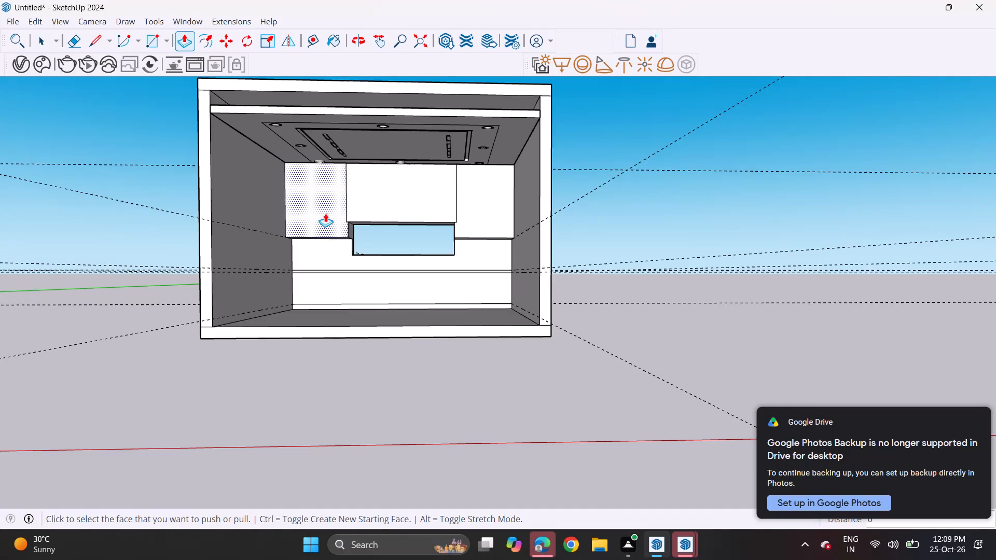
# Push the front faces of the left and right upper cabinet blocks back 2" behind the middle block.
pyautogui.scroll(8, 351, 198)
pyautogui.scroll(-1, 350, 213)
pyautogui.scroll(5, 350, 213)
pyautogui.scroll(-1, 342, 228)
pyautogui.scroll(2, 342, 228)
pyautogui.click(326, 265)
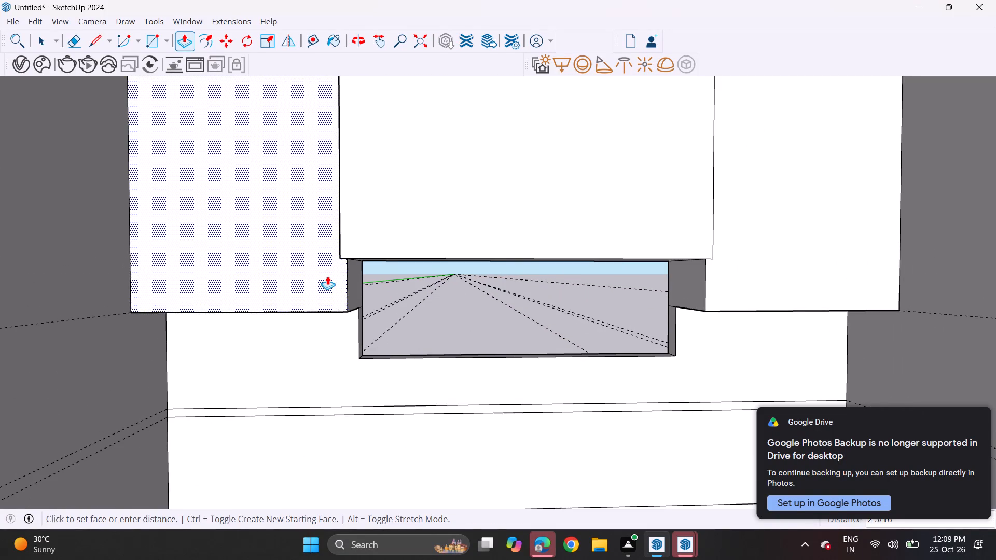
pyautogui.click(326, 277)
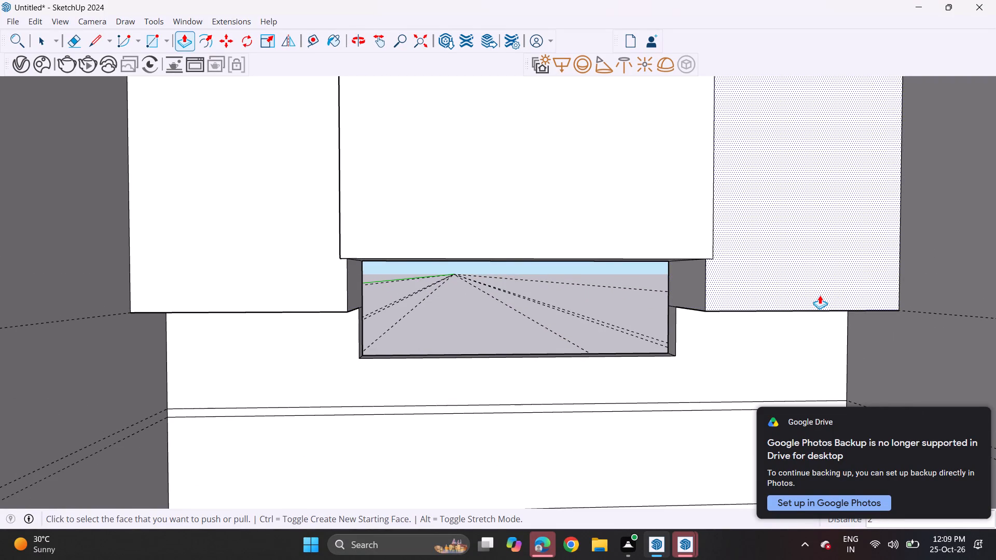
pyautogui.doubleClick(820, 295)
# Push the underside of the middle cabinet block above the window up about 4 5/16".
pyautogui.moveTo(685, 320); pyautogui.dragTo(710, 248, button='middle')
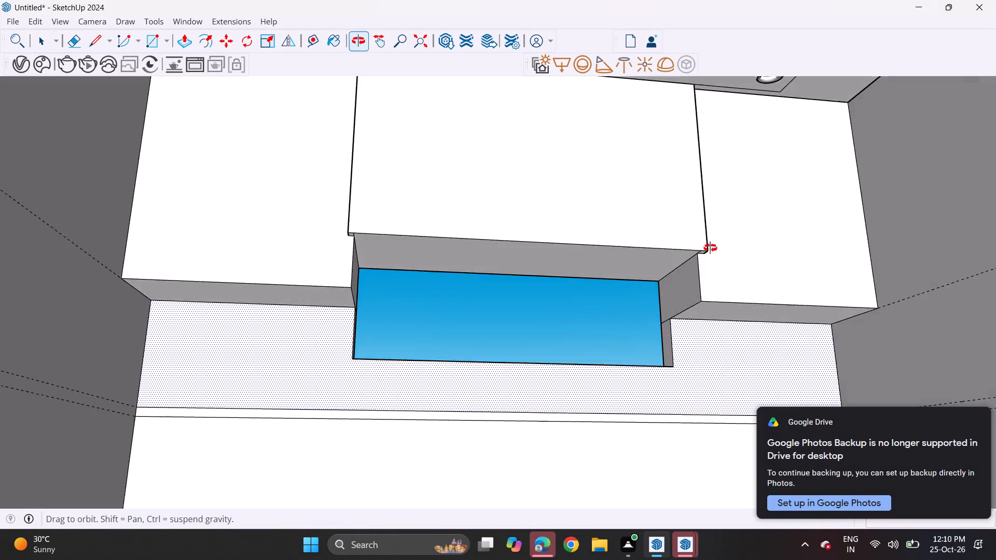
pyautogui.moveTo(710, 248); pyautogui.dragTo(718, 290, button='middle')
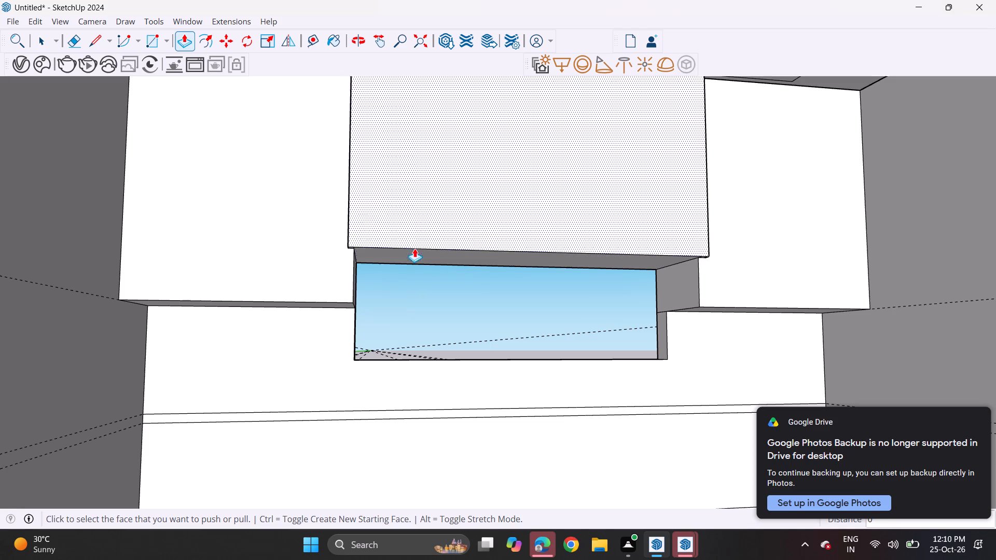
pyautogui.moveTo(484, 240); pyautogui.dragTo(448, 254, button='middle')
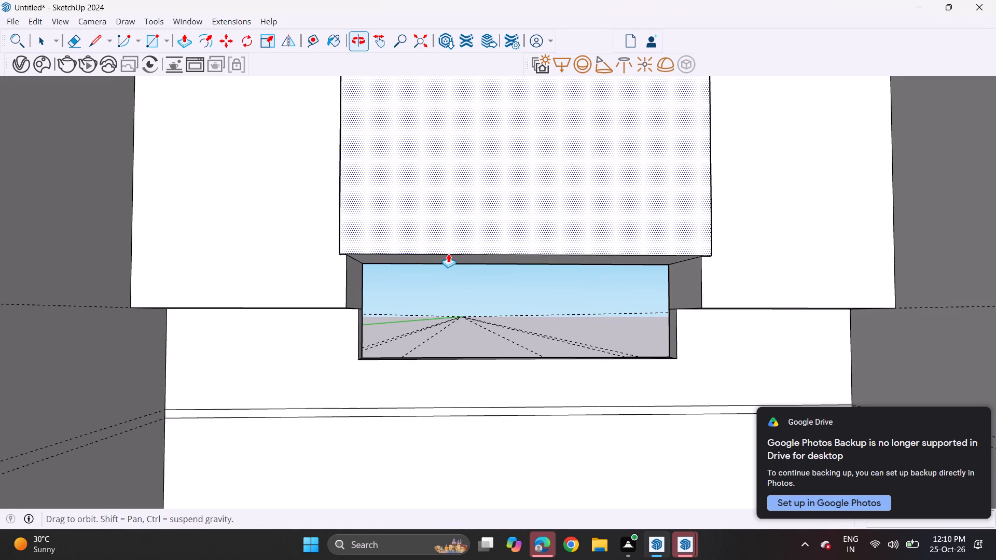
pyautogui.scroll(1, 471, 276)
pyautogui.moveTo(471, 277); pyautogui.dragTo(453, 232, button='middle')
pyautogui.click(465, 260)
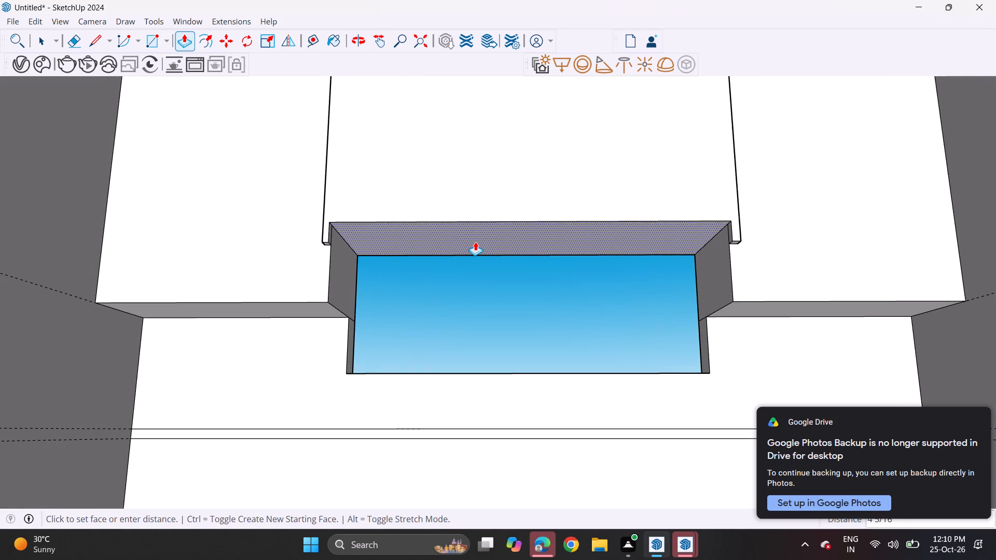
pyautogui.click(475, 242)
# Push the small leftover tab at the middle cabinet block's lower left end up level with the raised underside.
pyautogui.scroll(8, 331, 246)
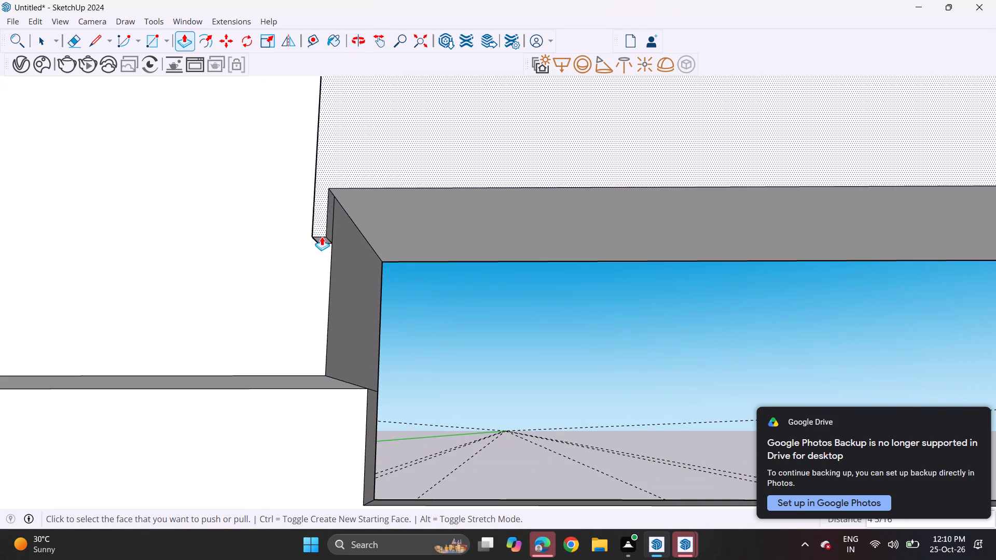
pyautogui.click(322, 236)
pyautogui.press('Escape')
pyautogui.click(324, 240)
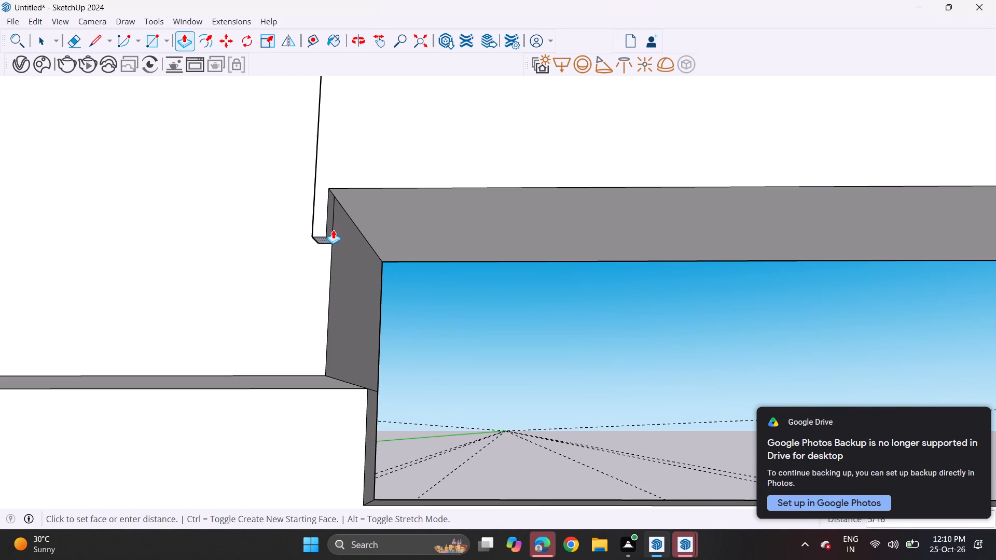
pyautogui.click(343, 206)
pyautogui.scroll(-4, 376, 242)
pyautogui.scroll(1, 376, 242)
pyautogui.scroll(-5, 381, 242)
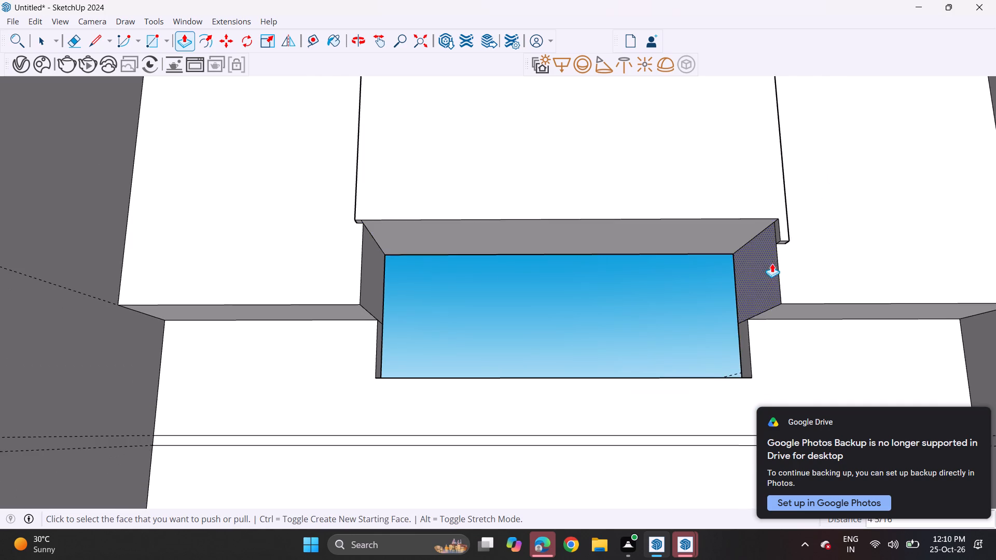
# Push the small leftover tab at the middle cabinet block's lower right end up level with the raised underside.
pyautogui.scroll(-1, 772, 263)
pyautogui.scroll(12, 773, 263)
pyautogui.doubleClick(774, 257)
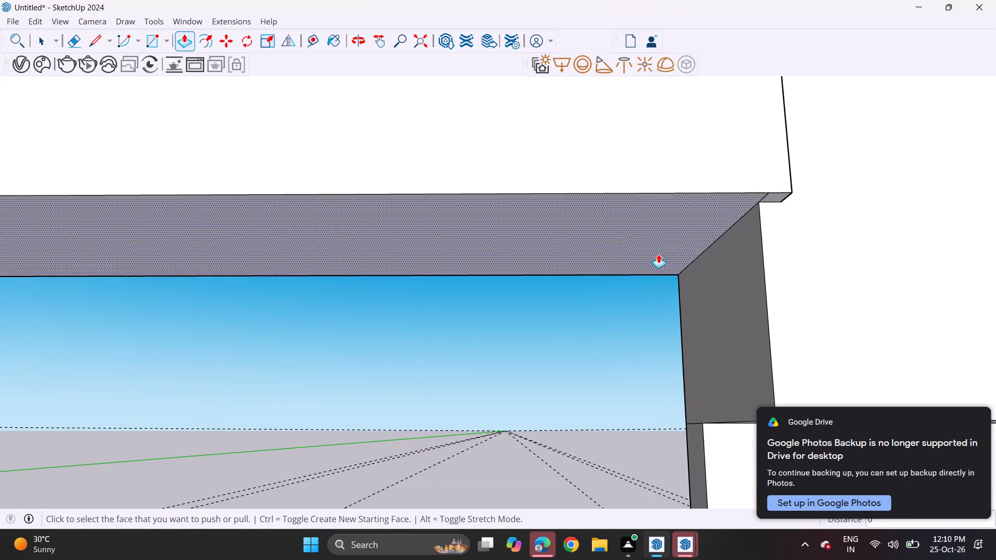
# Push the middle cabinet block's left side face in about 1 3/16", flush with the left cabinet block's inner edge.
pyautogui.scroll(-3, 606, 260)
pyautogui.scroll(1, 606, 260)
pyautogui.scroll(-8, 606, 260)
pyautogui.scroll(1, 517, 296)
pyautogui.scroll(-5, 517, 296)
pyautogui.moveTo(481, 300); pyautogui.dragTo(492, 341, button='middle')
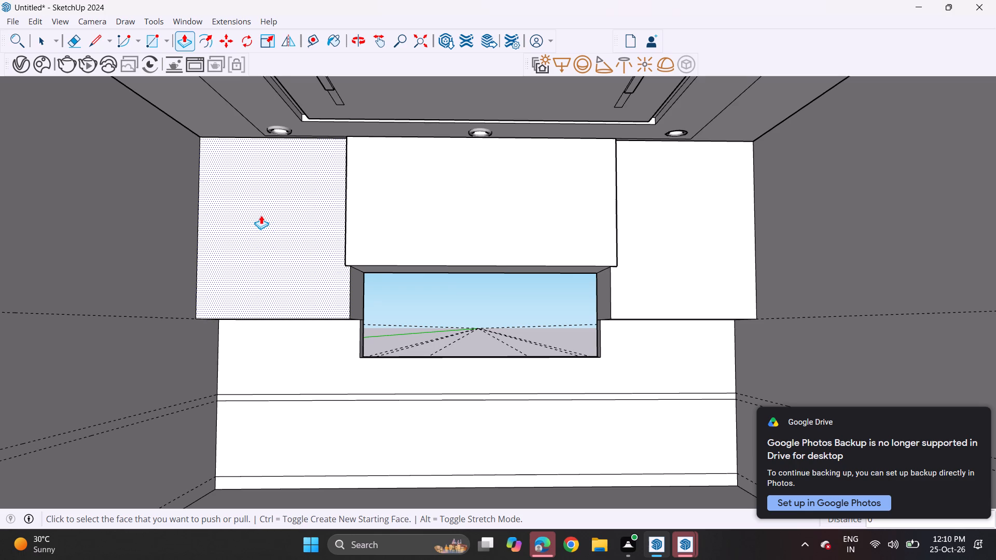
pyautogui.click(312, 41)
pyautogui.moveTo(297, 198); pyautogui.dragTo(381, 215, button='middle')
pyautogui.scroll(3, 350, 238)
pyautogui.scroll(-1, 348, 235)
pyautogui.scroll(1, 356, 228)
pyautogui.scroll(-1, 356, 228)
pyautogui.scroll(3, 356, 228)
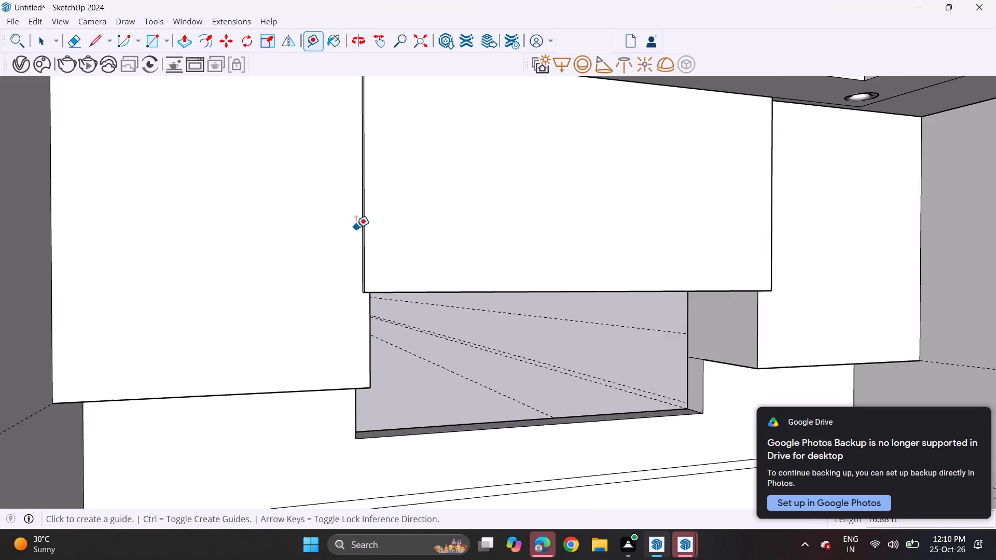
pyautogui.scroll(5, 356, 228)
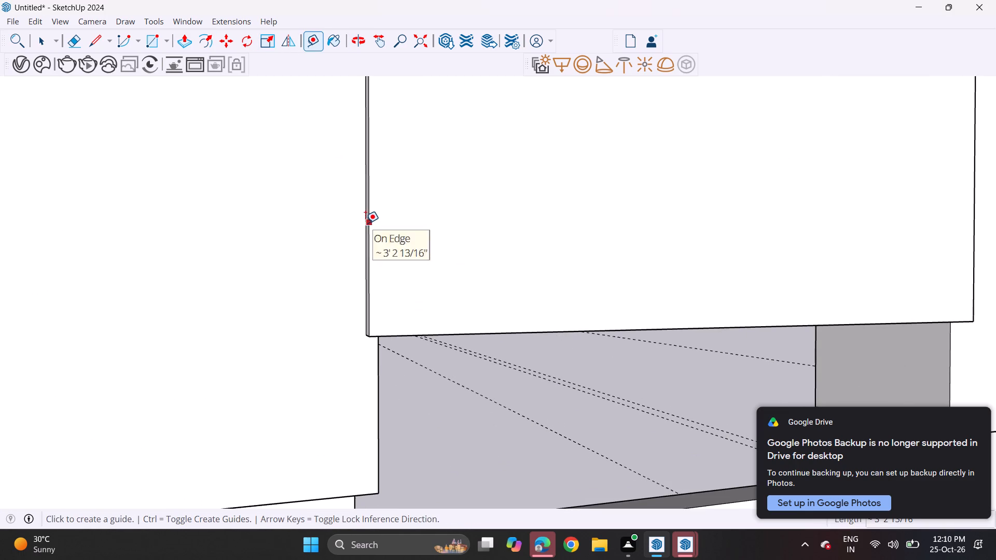
pyautogui.scroll(-5, 349, 221)
pyautogui.moveTo(346, 220); pyautogui.dragTo(303, 211, button='middle')
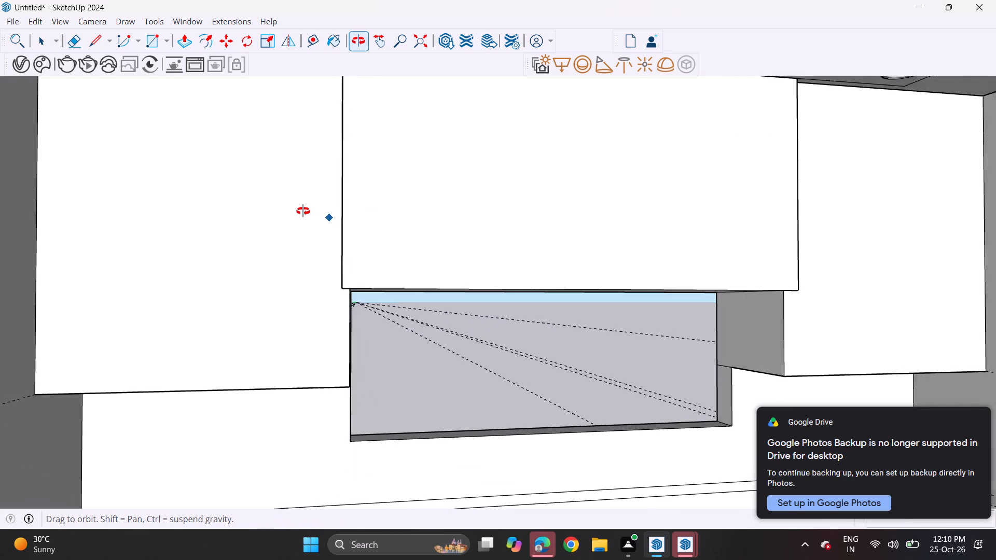
pyautogui.moveTo(303, 211); pyautogui.dragTo(252, 223, button='middle')
pyautogui.click(183, 39)
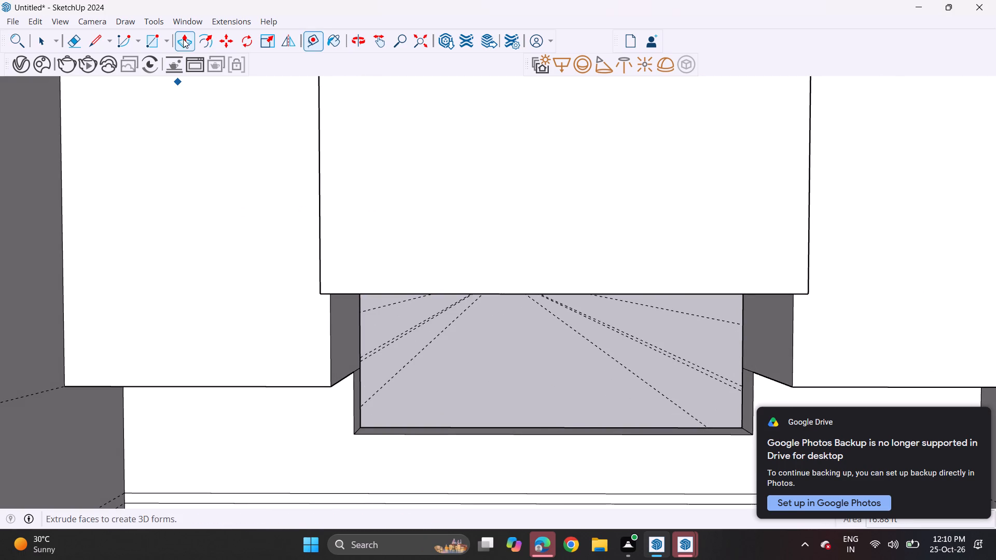
pyautogui.moveTo(269, 242); pyautogui.dragTo(377, 281, button='middle')
pyautogui.scroll(9, 348, 295)
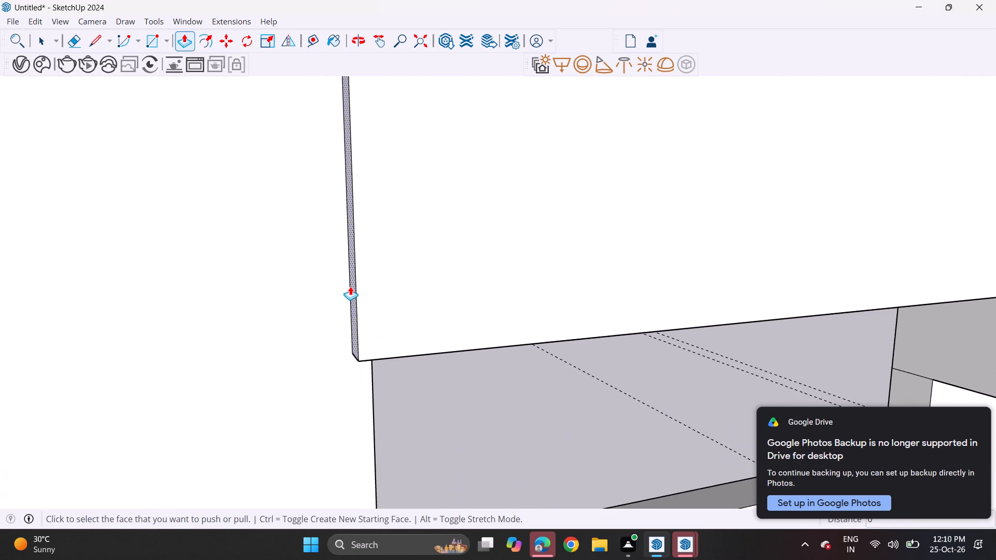
pyautogui.click(350, 286)
pyautogui.click(373, 372)
# Push the middle cabinet block's right side face in about 1 5/8", flush with the right cabinet block's inner edge.
pyautogui.moveTo(459, 295); pyautogui.dragTo(313, 269, button='middle')
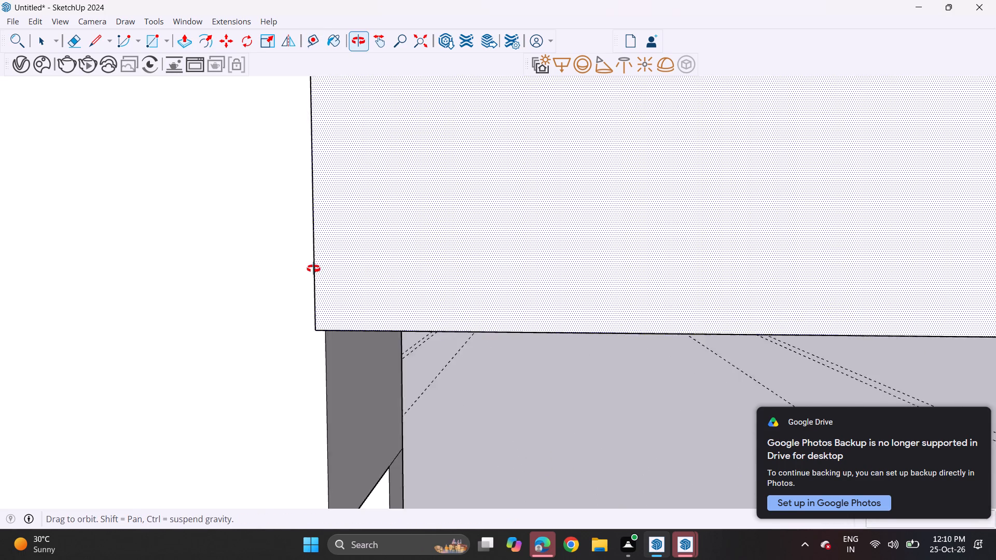
pyautogui.moveTo(313, 269); pyautogui.dragTo(298, 269, button='middle')
pyautogui.scroll(-18, 276, 260)
pyautogui.moveTo(557, 248); pyautogui.dragTo(433, 254, button='middle')
pyautogui.scroll(1, 381, 256)
pyautogui.moveTo(384, 256); pyautogui.dragTo(560, 250, button='middle')
pyautogui.keyDown('shift'); pyautogui.moveTo(396, 259); pyautogui.dragTo(718, 255, button='middle'); pyautogui.keyUp('shift')
pyautogui.keyDown('shift'); pyautogui.moveTo(429, 263); pyautogui.dragTo(530, 269, button='middle'); pyautogui.keyUp('shift')
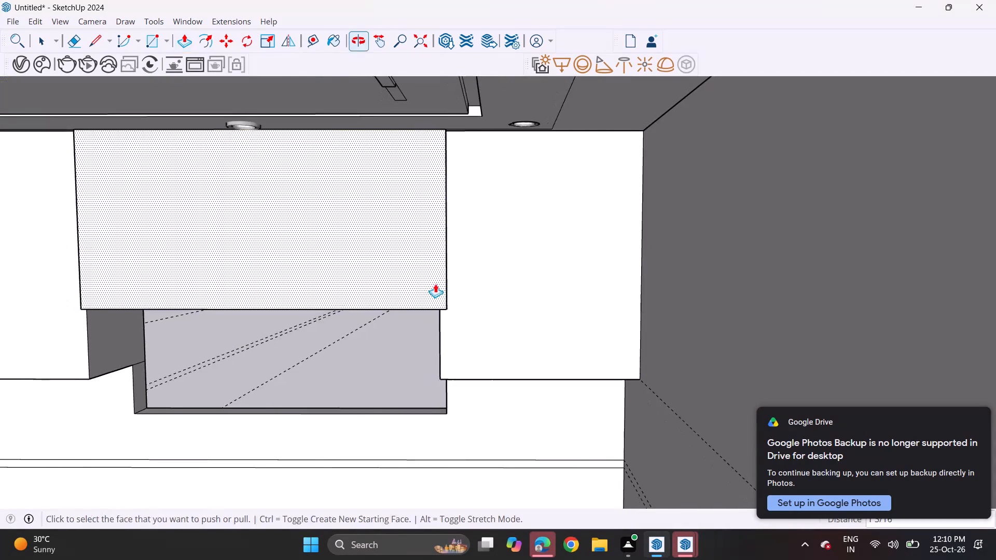
pyautogui.moveTo(431, 284); pyautogui.dragTo(419, 296, button='middle')
pyautogui.scroll(13, 483, 282)
pyautogui.moveTo(424, 304); pyautogui.dragTo(393, 310, button='middle')
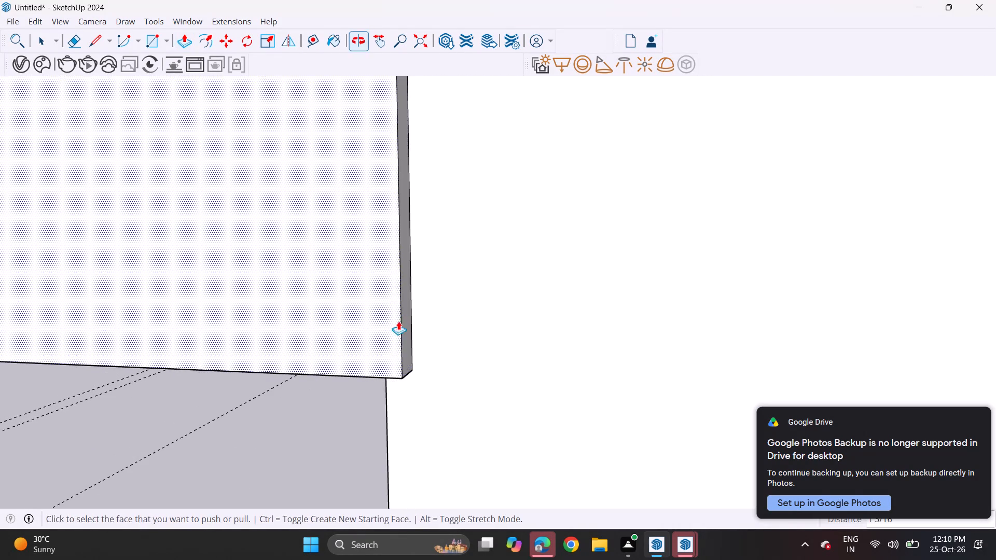
pyautogui.click(406, 344)
pyautogui.click(384, 398)
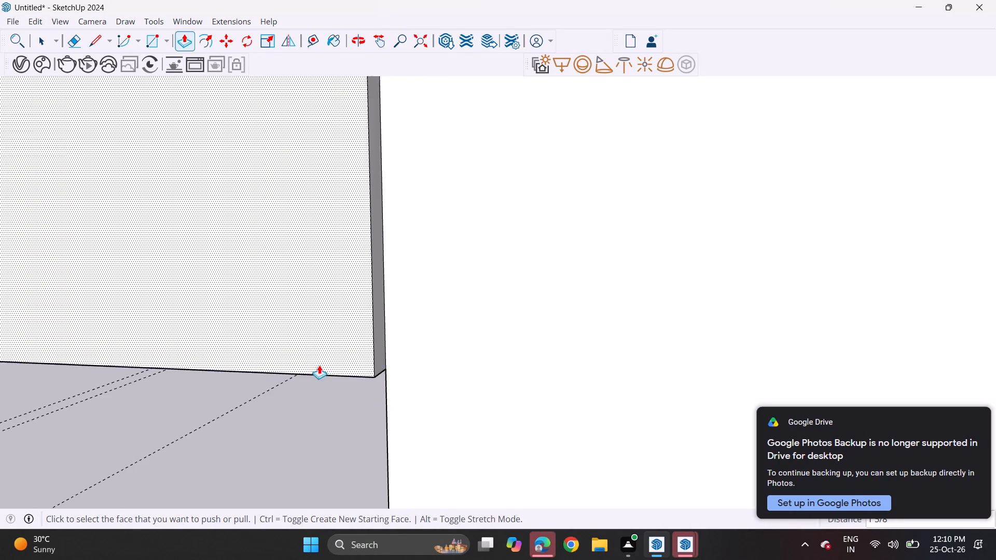
# Pull the front face of the middle cabinet block forward about 1 5/8".
pyautogui.moveTo(319, 365); pyautogui.dragTo(400, 326, button='middle')
pyautogui.scroll(-10, 393, 314)
pyautogui.scroll(1, 387, 313)
pyautogui.scroll(-8, 387, 313)
pyautogui.scroll(1, 329, 315)
pyautogui.keyDown('shift'); pyautogui.moveTo(324, 314); pyautogui.dragTo(474, 310, button='middle'); pyautogui.keyUp('shift')
pyautogui.scroll(-4, 453, 305)
pyautogui.moveTo(421, 310); pyautogui.dragTo(424, 292, button='middle')
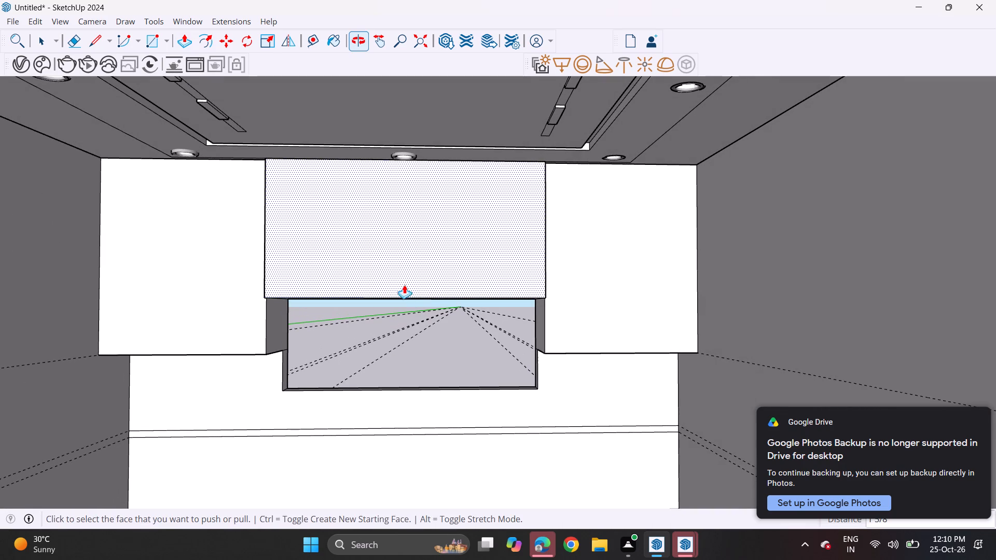
pyautogui.press('space')
pyautogui.click(316, 46)
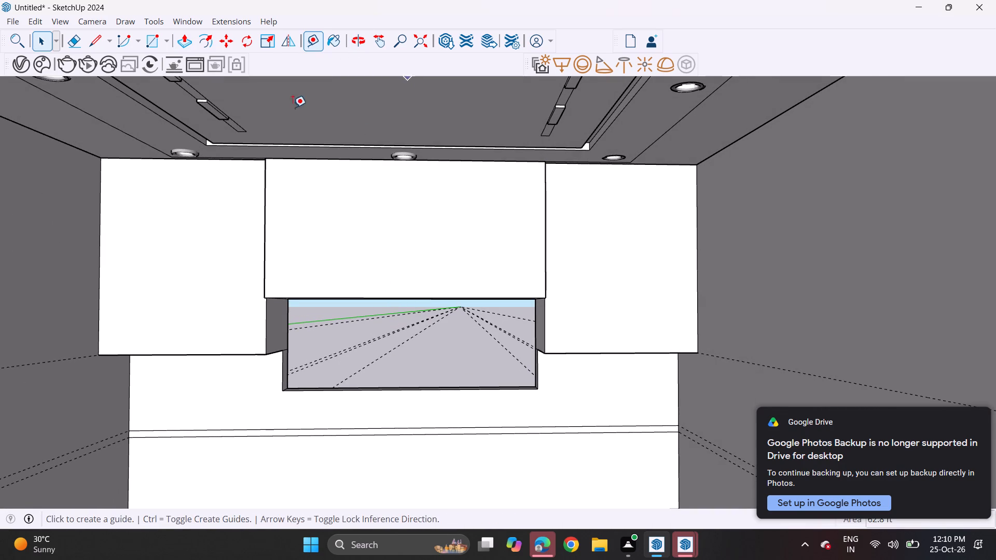
pyautogui.moveTo(206, 257); pyautogui.dragTo(270, 277, button='middle')
pyautogui.scroll(1, 247, 264)
pyautogui.scroll(-1, 247, 264)
pyautogui.scroll(4, 247, 264)
pyautogui.scroll(-1, 254, 265)
pyautogui.scroll(3, 254, 265)
pyautogui.moveTo(266, 268); pyautogui.dragTo(338, 271, button='middle')
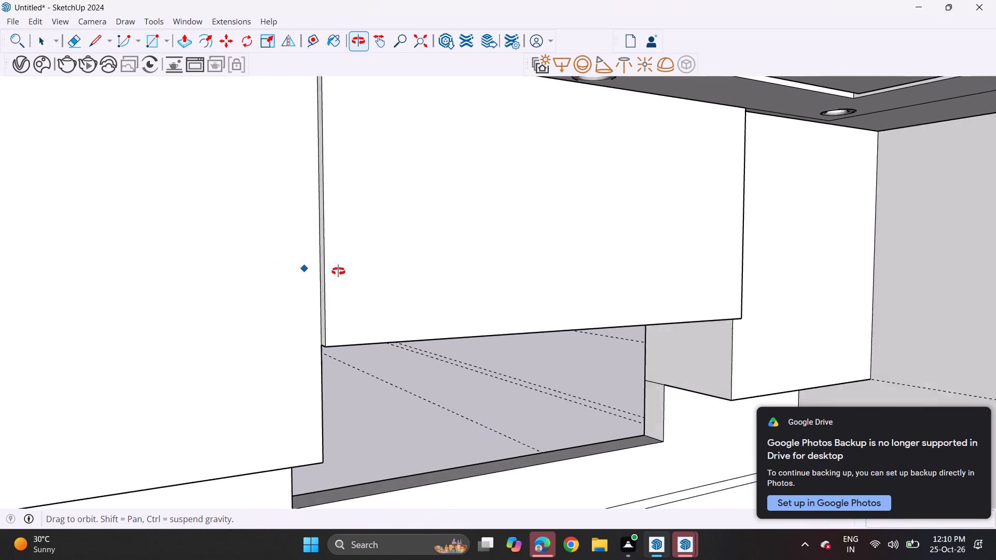
pyautogui.moveTo(338, 271); pyautogui.dragTo(361, 285, button='middle')
pyautogui.scroll(1, 361, 285)
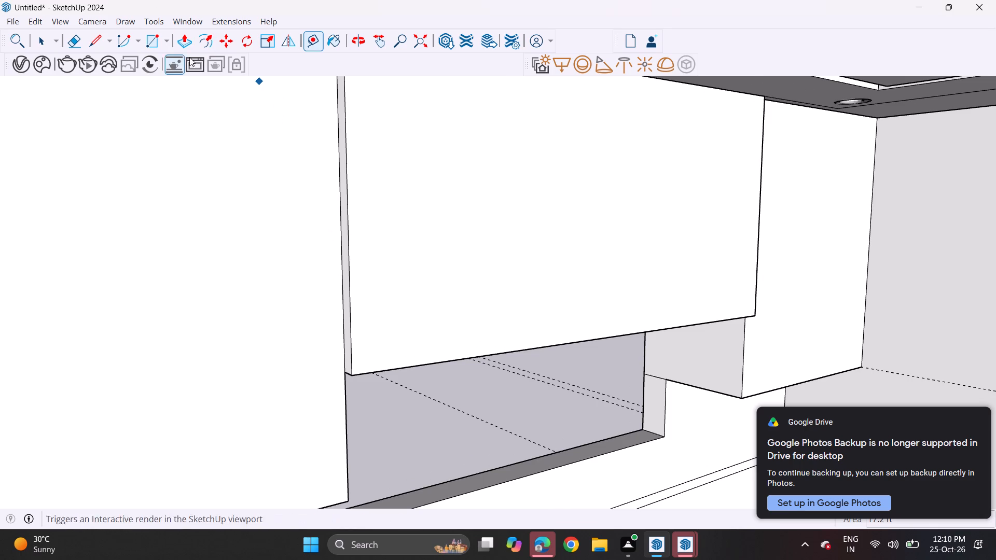
pyautogui.click(182, 47)
pyautogui.moveTo(402, 207); pyautogui.dragTo(390, 152, button='middle')
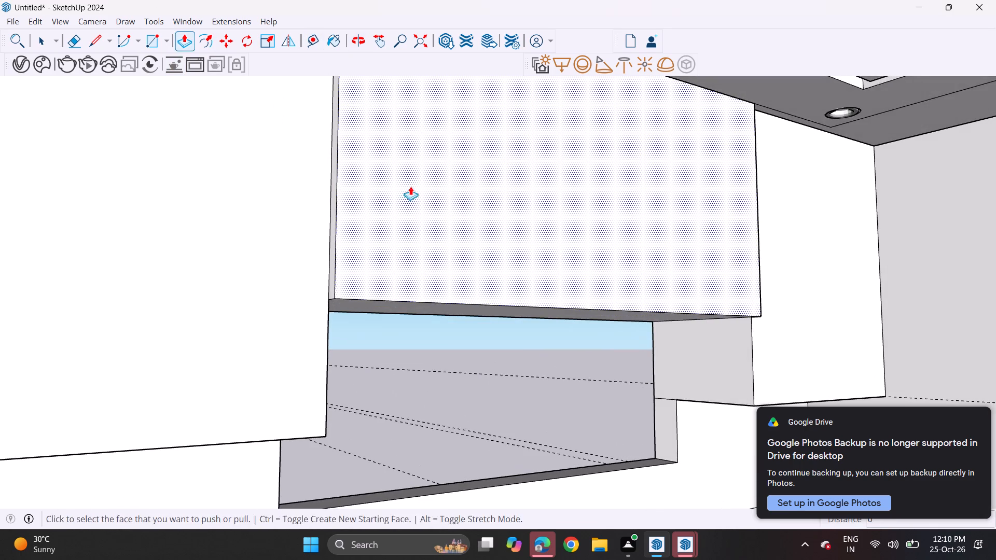
pyautogui.keyDown('shift'); pyautogui.moveTo(416, 186); pyautogui.dragTo(403, 271, button='middle'); pyautogui.keyUp('shift')
pyautogui.click(418, 261)
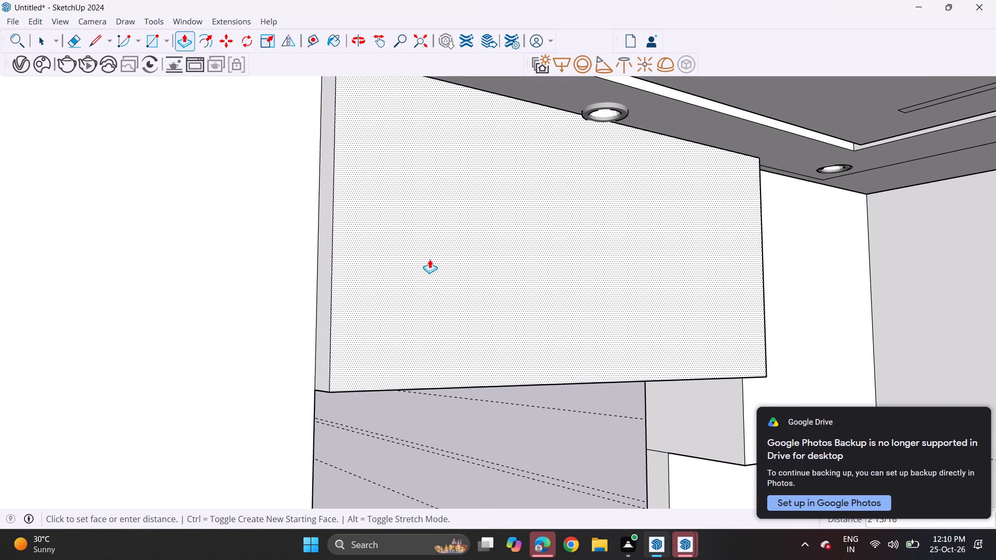
pyautogui.click(423, 261)
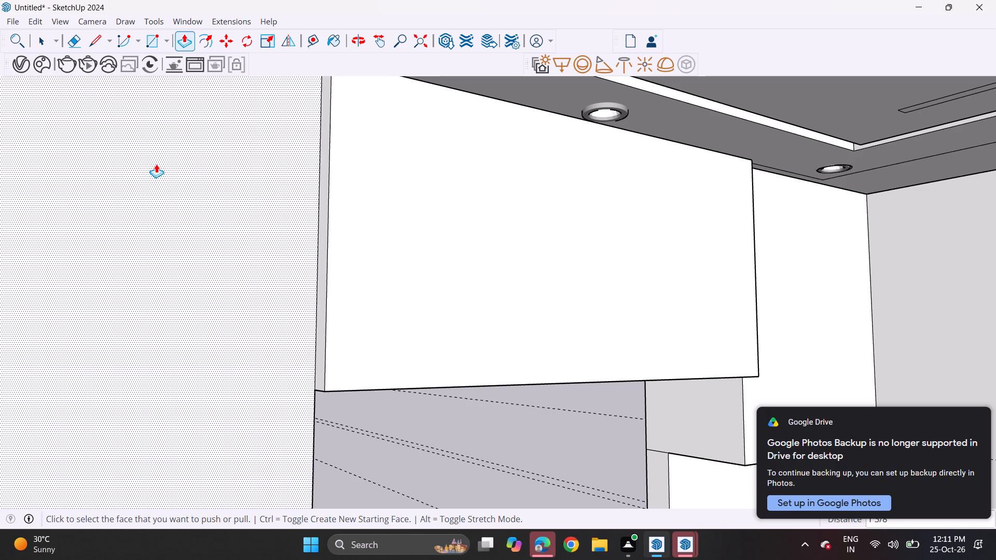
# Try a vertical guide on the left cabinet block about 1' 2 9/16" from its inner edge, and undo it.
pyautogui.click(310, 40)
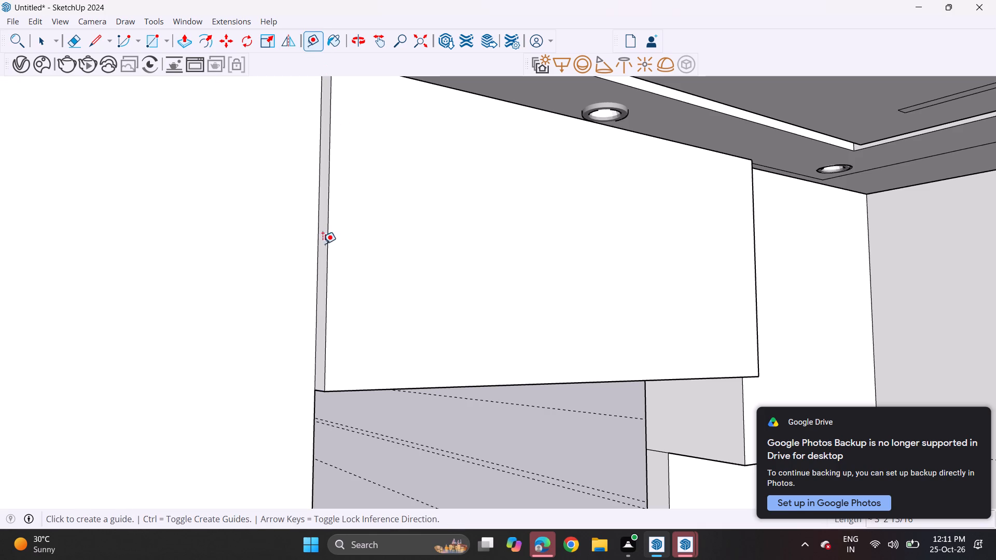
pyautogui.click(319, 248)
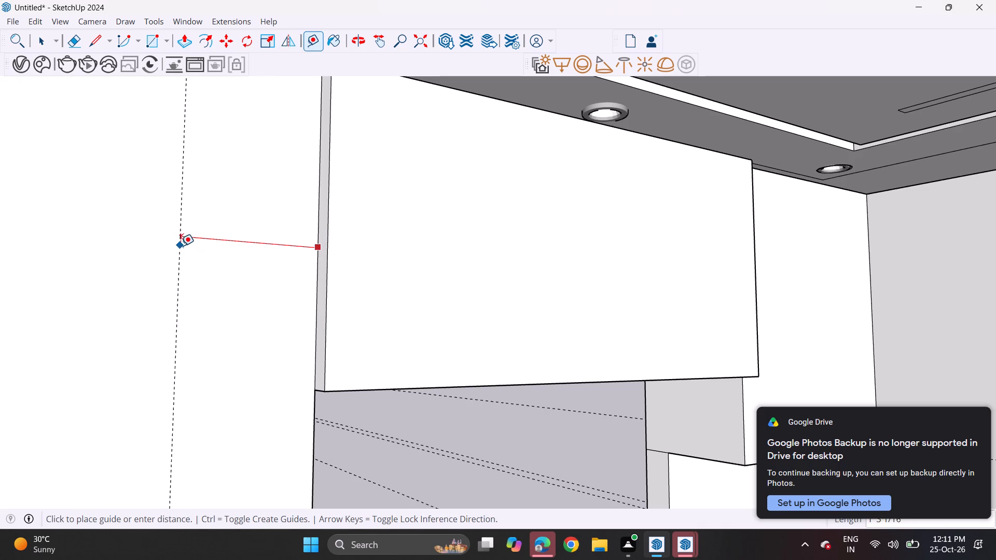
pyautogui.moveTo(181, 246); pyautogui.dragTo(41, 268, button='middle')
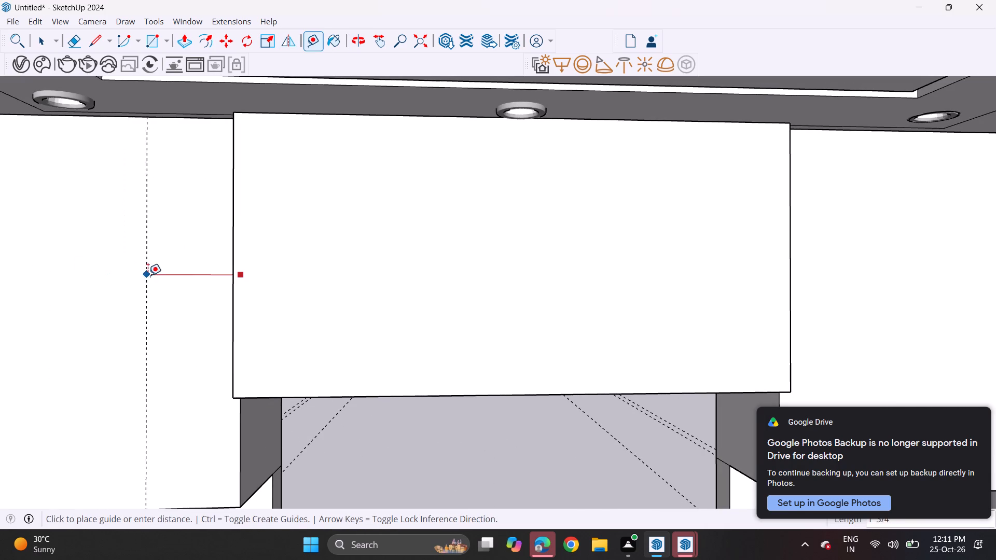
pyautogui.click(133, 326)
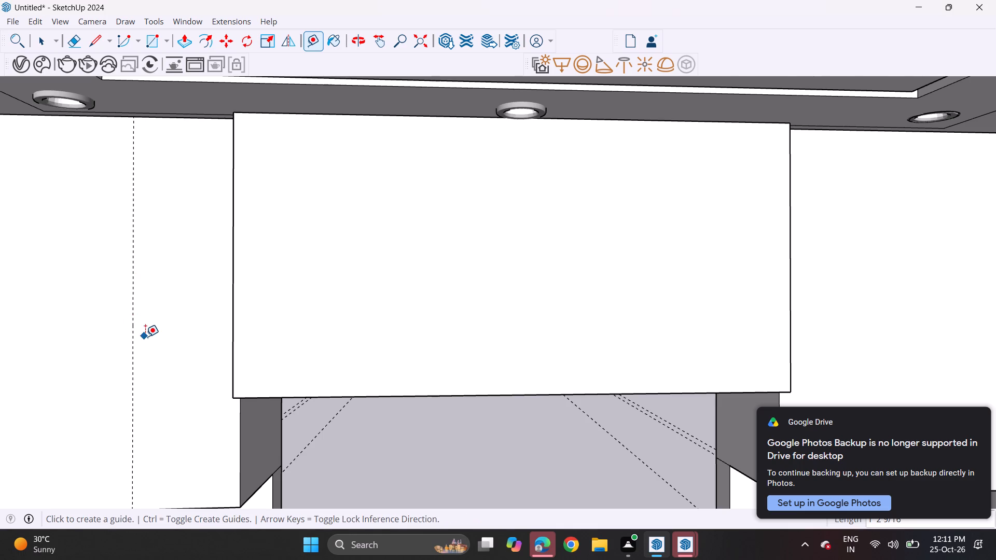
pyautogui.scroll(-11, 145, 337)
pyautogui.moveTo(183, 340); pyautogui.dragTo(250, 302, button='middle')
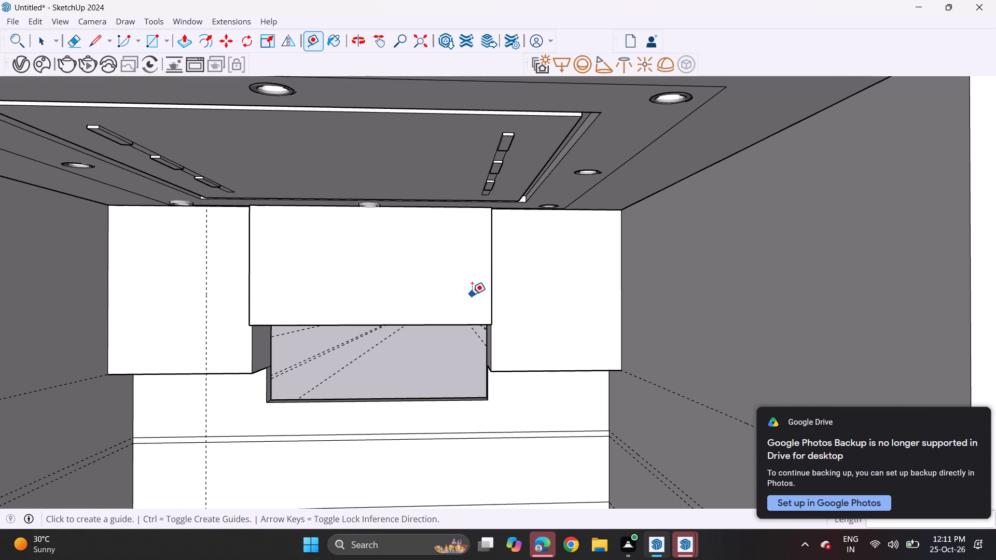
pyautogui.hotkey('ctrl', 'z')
# Place a vertical guide on the right cabinet block 1' from its inner edge beside the middle block.
pyautogui.moveTo(453, 292); pyautogui.dragTo(403, 284, button='middle')
pyautogui.scroll(6, 525, 290)
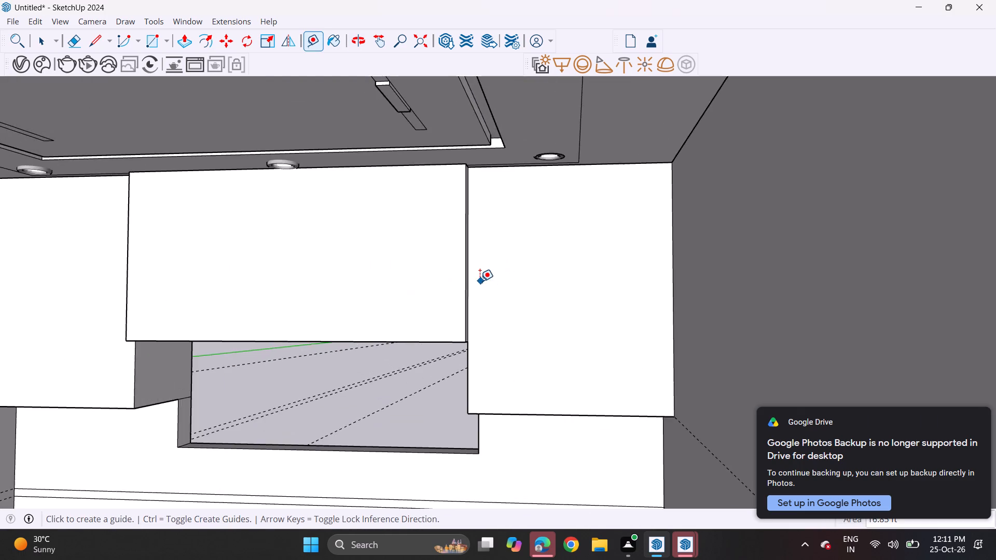
pyautogui.scroll(10, 475, 283)
pyautogui.scroll(-1, 473, 279)
pyautogui.scroll(5, 473, 279)
pyautogui.click(457, 273)
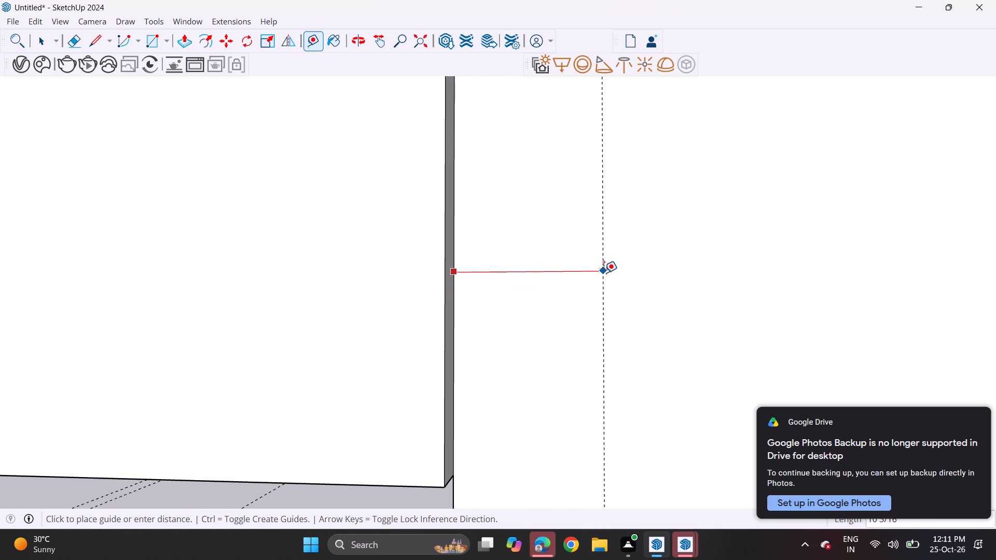
pyautogui.write("1'")
pyautogui.press('Return')
# Place a vertical guide on the left cabinet block 1' from its inner edge beside the middle block.
pyautogui.scroll(-7, 644, 316)
pyautogui.scroll(1, 640, 324)
pyautogui.scroll(-9, 640, 324)
pyautogui.moveTo(102, 330); pyautogui.dragTo(220, 333, button='middle')
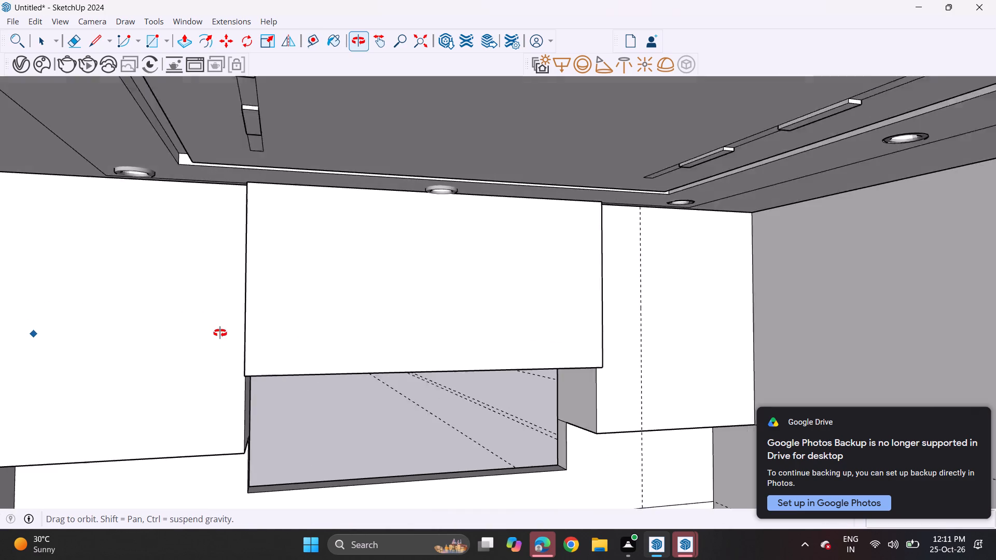
pyautogui.moveTo(220, 333); pyautogui.dragTo(267, 341, button='middle')
pyautogui.scroll(11, 270, 318)
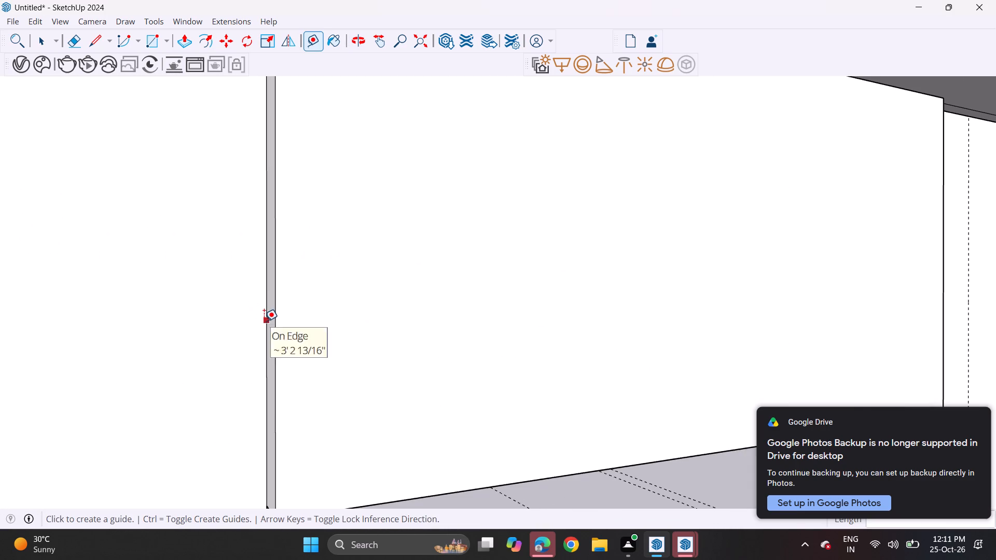
pyautogui.click(264, 321)
pyautogui.write("1'")
pyautogui.press('Return')
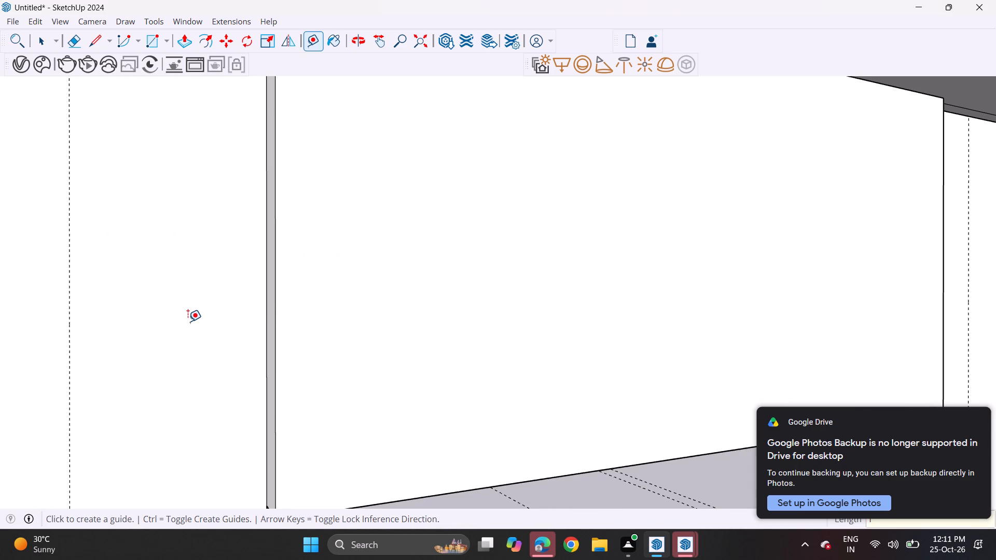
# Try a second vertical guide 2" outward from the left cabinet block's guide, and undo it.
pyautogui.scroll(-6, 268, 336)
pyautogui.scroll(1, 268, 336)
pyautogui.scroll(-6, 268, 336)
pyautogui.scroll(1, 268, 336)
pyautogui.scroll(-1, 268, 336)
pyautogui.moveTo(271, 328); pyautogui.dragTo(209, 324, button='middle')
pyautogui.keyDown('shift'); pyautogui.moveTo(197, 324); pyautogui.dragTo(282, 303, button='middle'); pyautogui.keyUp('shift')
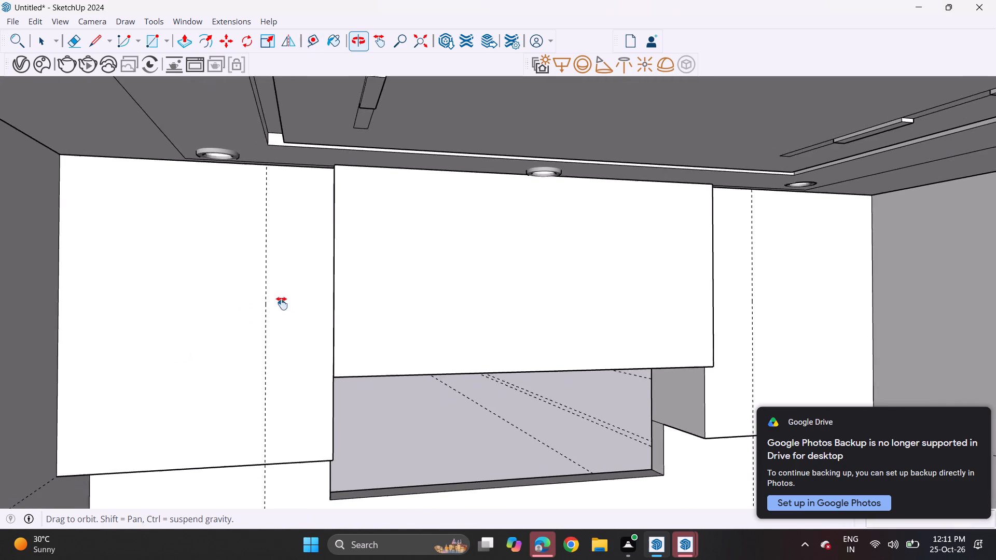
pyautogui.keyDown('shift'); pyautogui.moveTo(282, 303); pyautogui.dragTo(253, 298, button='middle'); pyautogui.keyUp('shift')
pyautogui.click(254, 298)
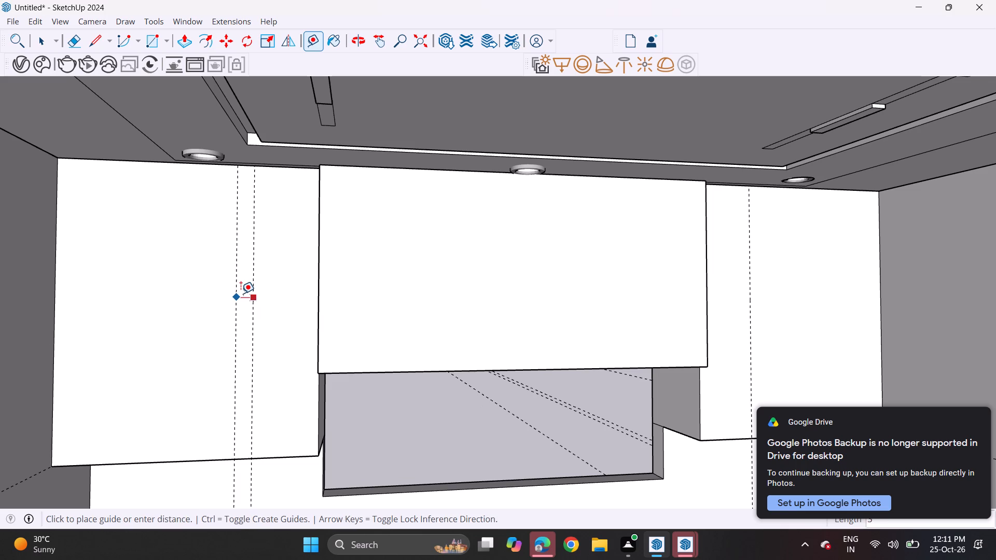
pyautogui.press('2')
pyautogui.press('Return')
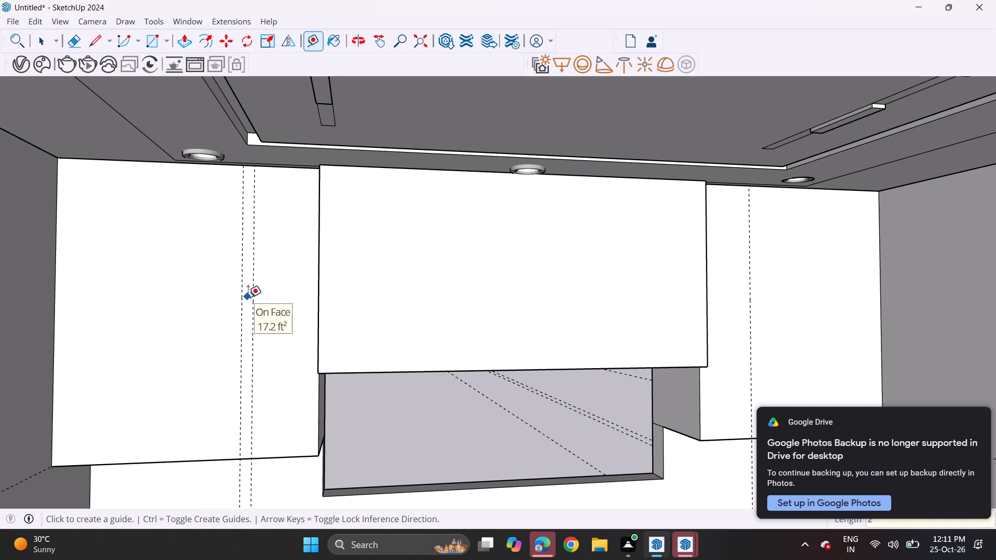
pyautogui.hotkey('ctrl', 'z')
# Add a second vertical guide 1" outward from the existing guide on both the left and right cabinet blocks.
pyautogui.click(256, 302)
pyautogui.press('1')
pyautogui.press('Return')
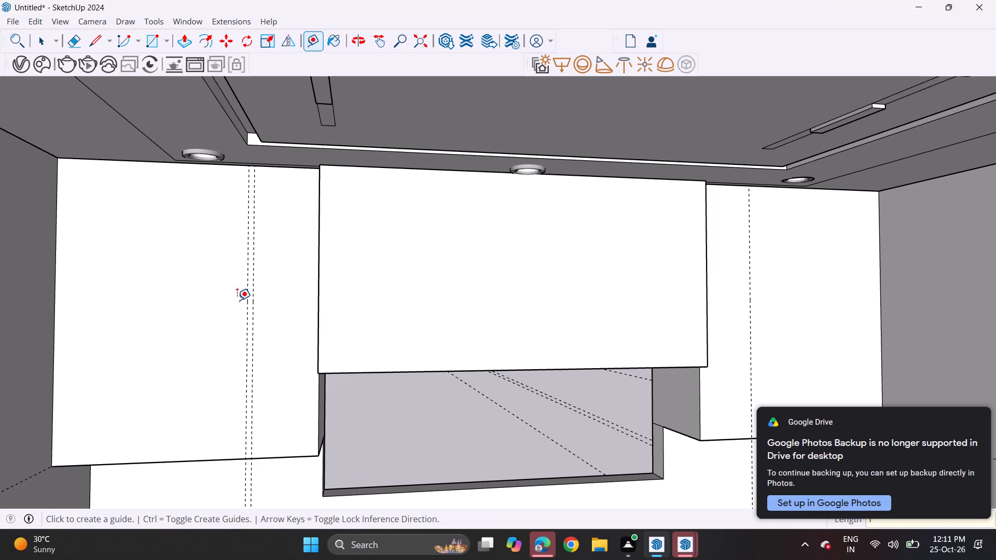
pyautogui.click(753, 318)
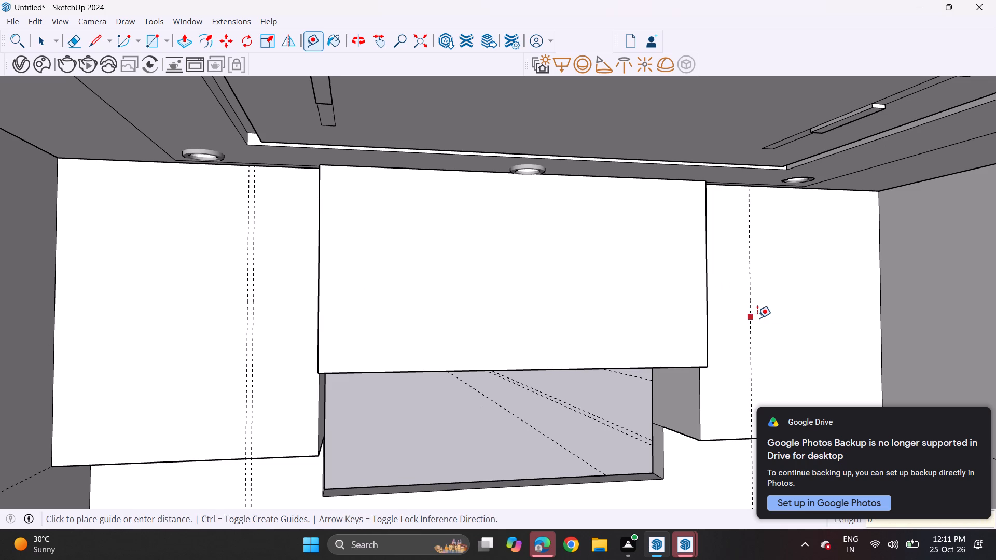
pyautogui.press('1')
pyautogui.press('Return')
pyautogui.moveTo(797, 322); pyautogui.dragTo(782, 321, button='middle')
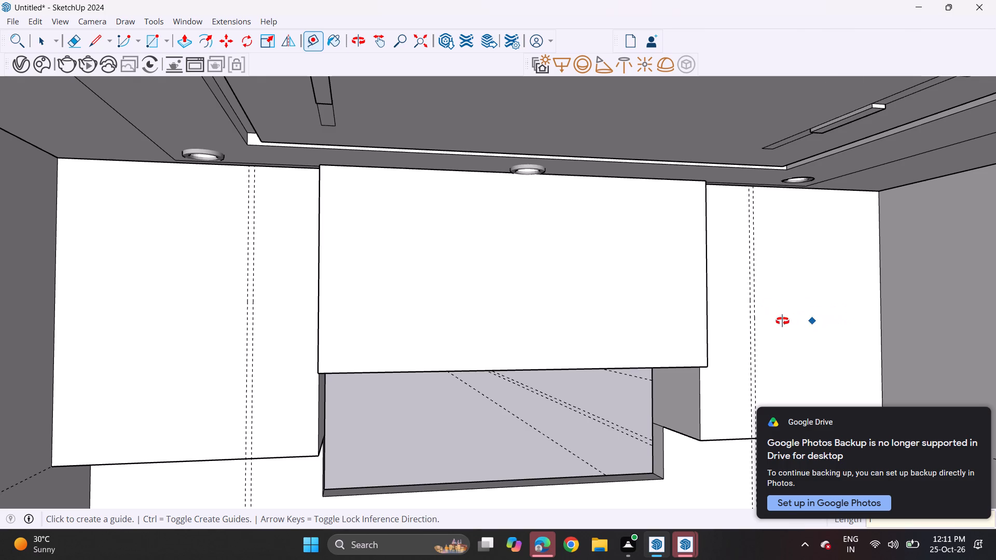
pyautogui.moveTo(782, 321); pyautogui.dragTo(750, 319, button='middle')
pyautogui.keyDown('shift'); pyautogui.moveTo(832, 338); pyautogui.dragTo(742, 301, button='middle'); pyautogui.keyUp('shift')
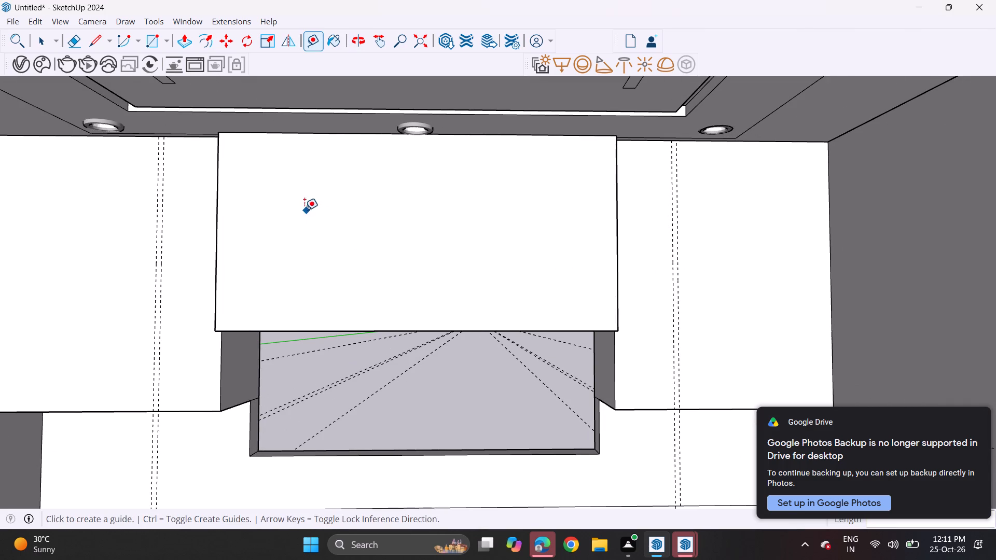
# Draw a 1" wide, full-height rectangle between the two vertical guides on the left cabinet block, about 4' 6 5/8" tall.
pyautogui.click(145, 40)
pyautogui.scroll(4, 158, 137)
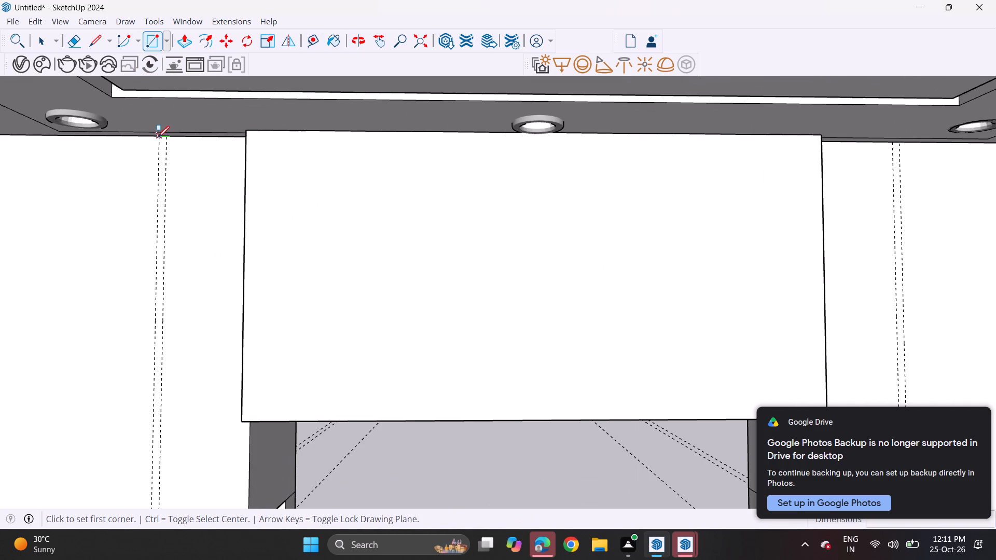
pyautogui.click(158, 137)
pyautogui.scroll(-5, 160, 235)
pyautogui.scroll(2, 156, 239)
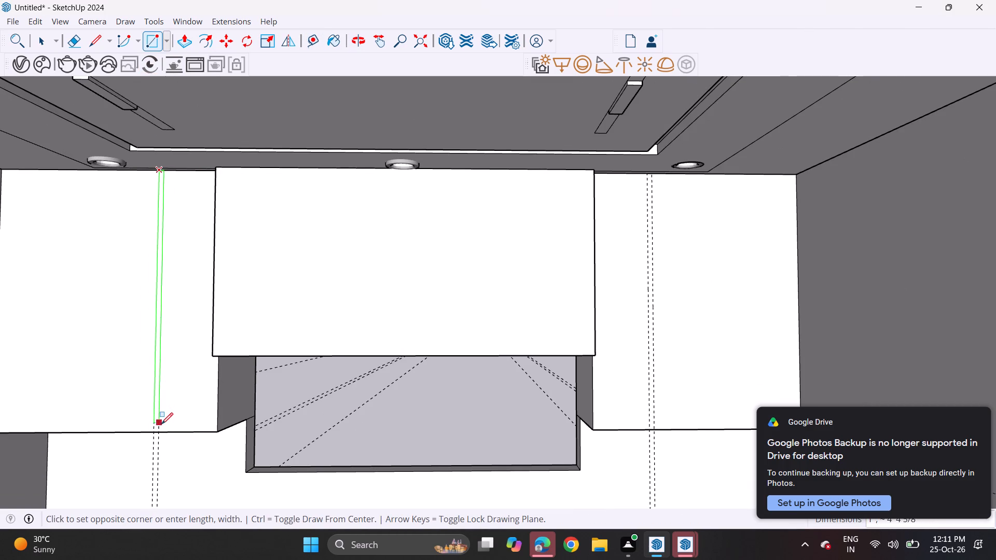
pyautogui.click(162, 431)
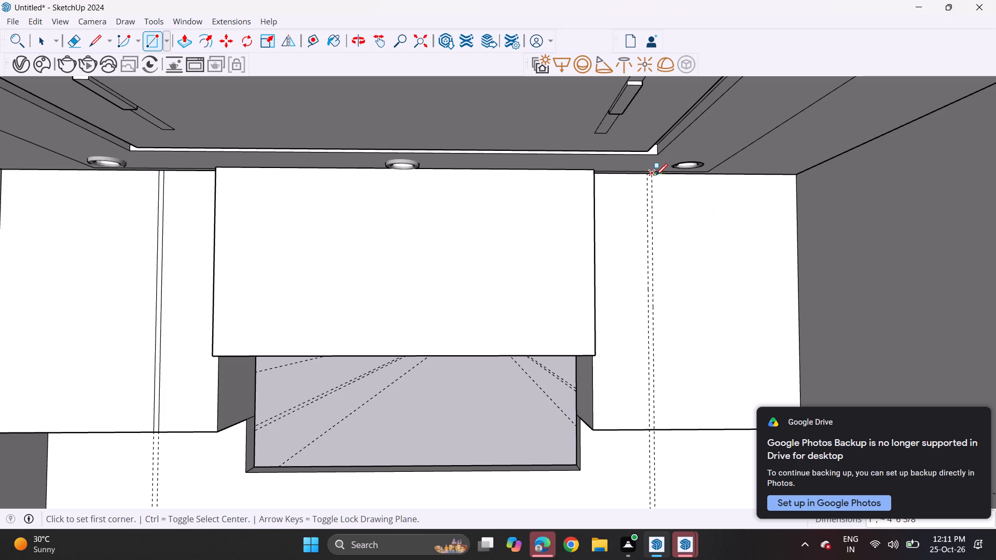
# Draw a matching 1" wide, full-height rectangle between the two vertical guides on the right cabinet block, about 4' 6 5/8" tall.
pyautogui.click(656, 175)
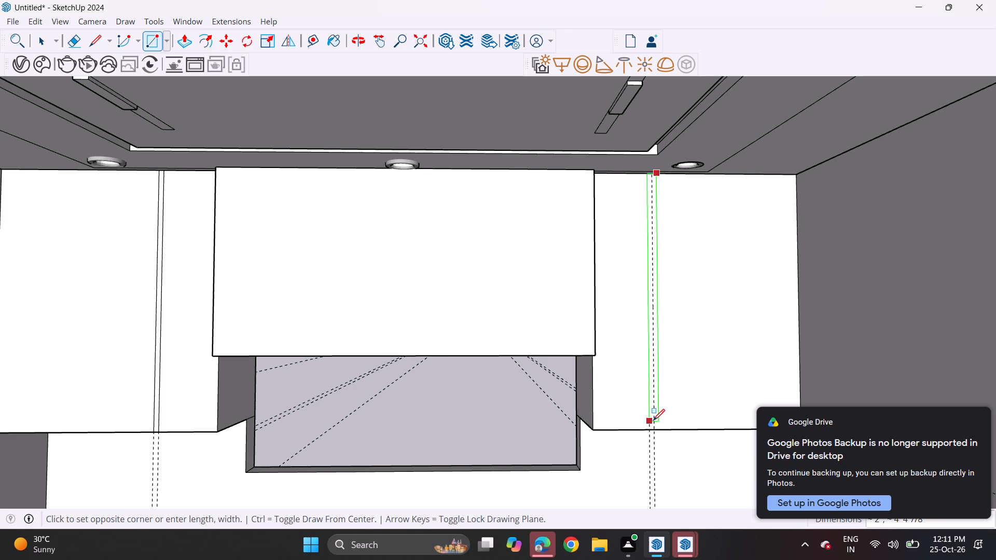
pyautogui.press('Escape')
pyautogui.scroll(10, 671, 207)
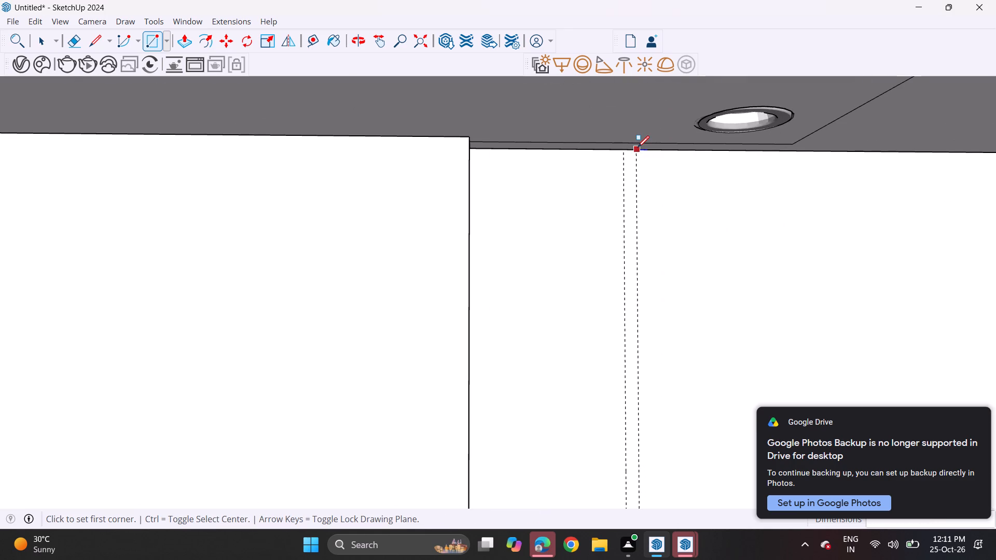
pyautogui.click(637, 155)
pyautogui.press('Escape')
pyautogui.click(635, 153)
pyautogui.scroll(-2, 636, 277)
pyautogui.scroll(1, 634, 292)
pyautogui.scroll(-4, 634, 293)
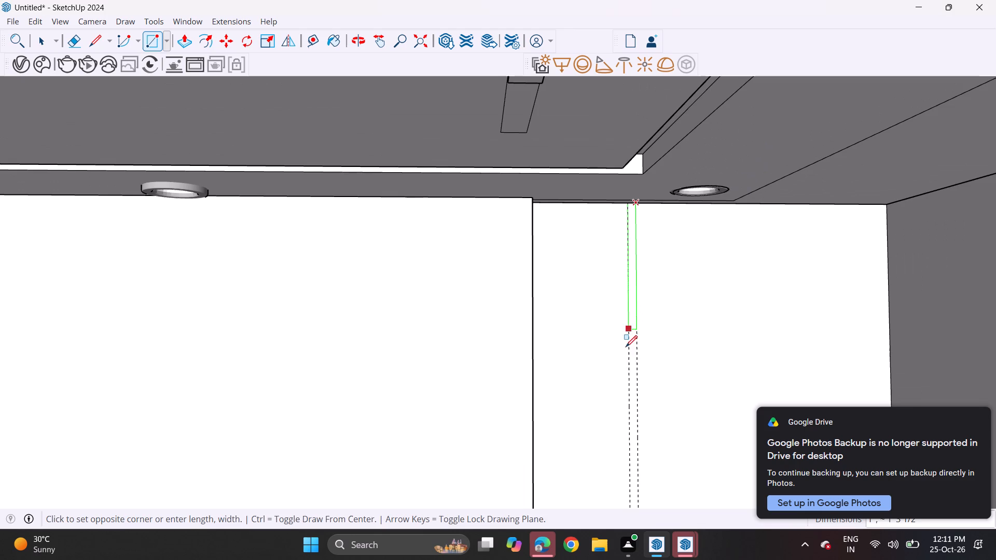
pyautogui.moveTo(625, 371); pyautogui.dragTo(616, 259, button='middle')
pyautogui.moveTo(648, 399); pyautogui.dragTo(634, 318, button='middle')
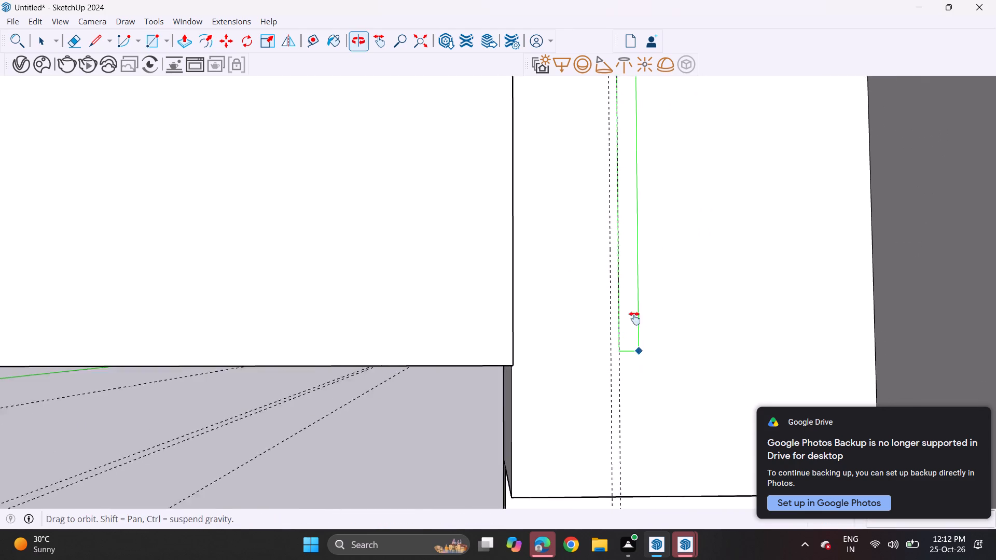
pyautogui.moveTo(634, 318); pyautogui.dragTo(639, 247, button='middle')
pyautogui.scroll(6, 611, 357)
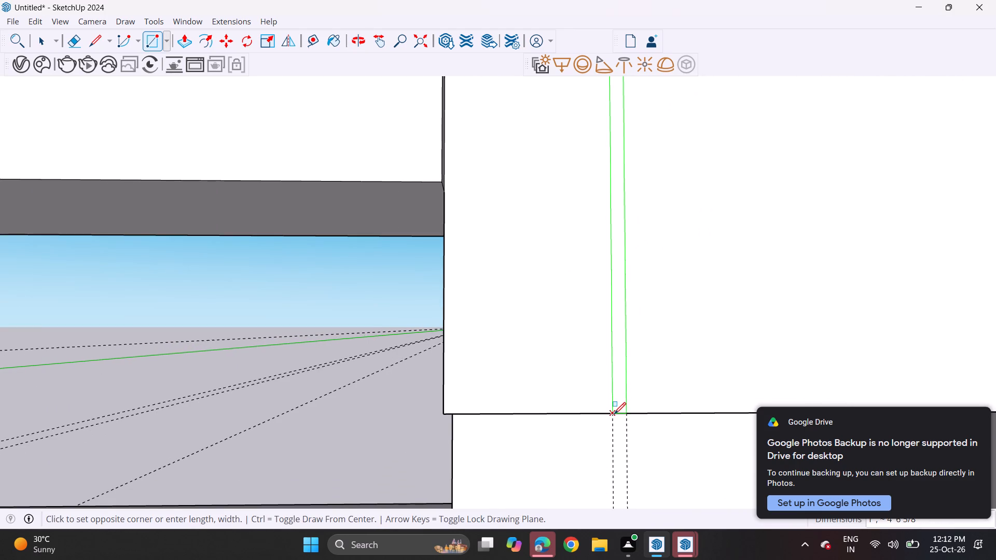
pyautogui.click(614, 414)
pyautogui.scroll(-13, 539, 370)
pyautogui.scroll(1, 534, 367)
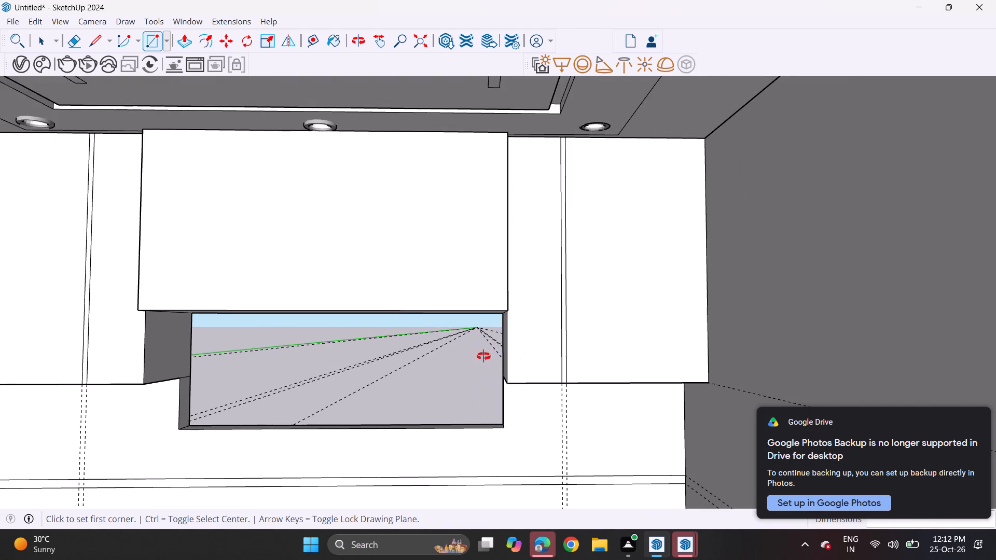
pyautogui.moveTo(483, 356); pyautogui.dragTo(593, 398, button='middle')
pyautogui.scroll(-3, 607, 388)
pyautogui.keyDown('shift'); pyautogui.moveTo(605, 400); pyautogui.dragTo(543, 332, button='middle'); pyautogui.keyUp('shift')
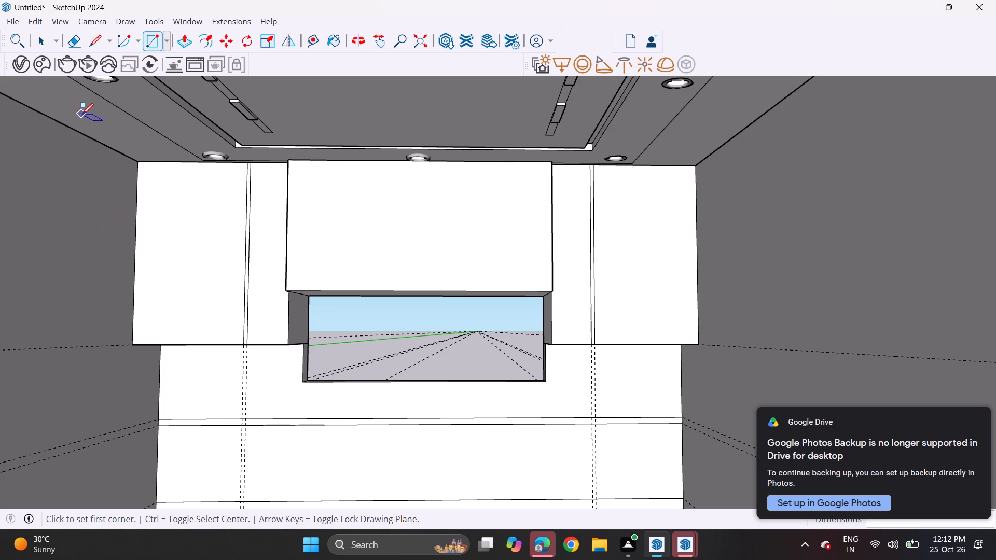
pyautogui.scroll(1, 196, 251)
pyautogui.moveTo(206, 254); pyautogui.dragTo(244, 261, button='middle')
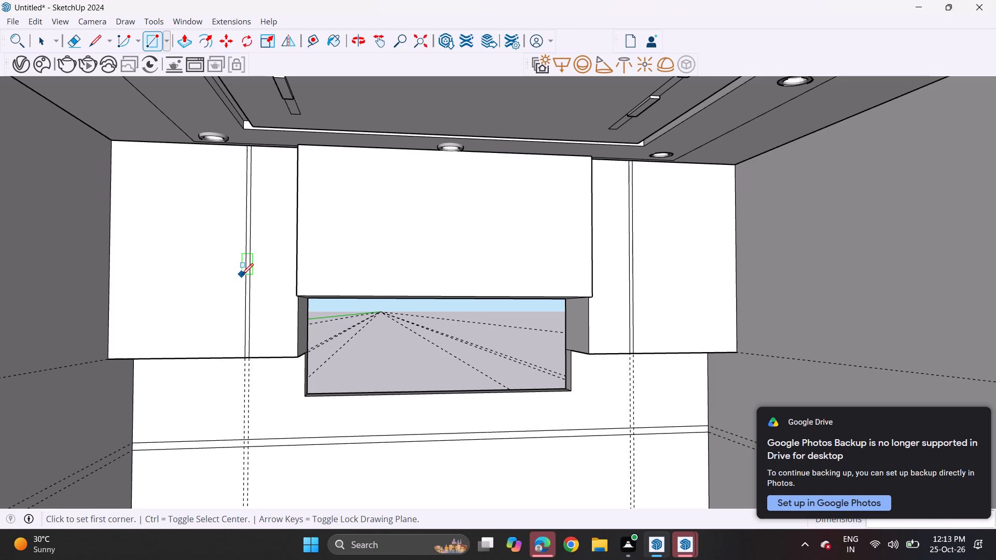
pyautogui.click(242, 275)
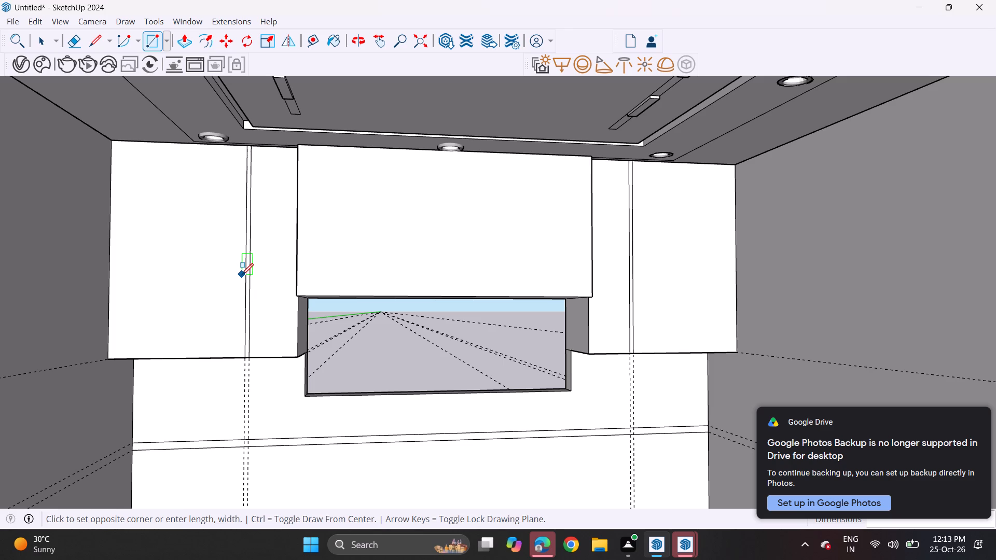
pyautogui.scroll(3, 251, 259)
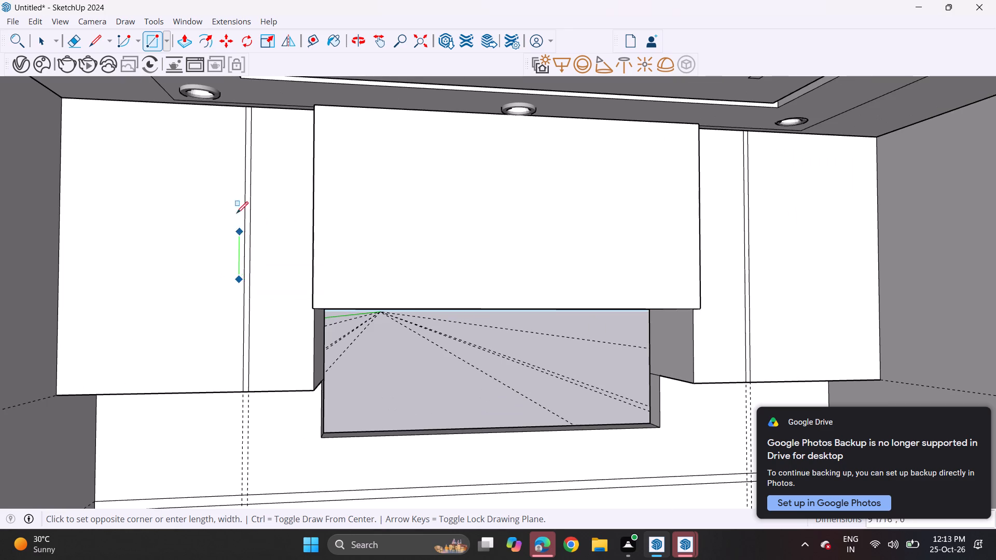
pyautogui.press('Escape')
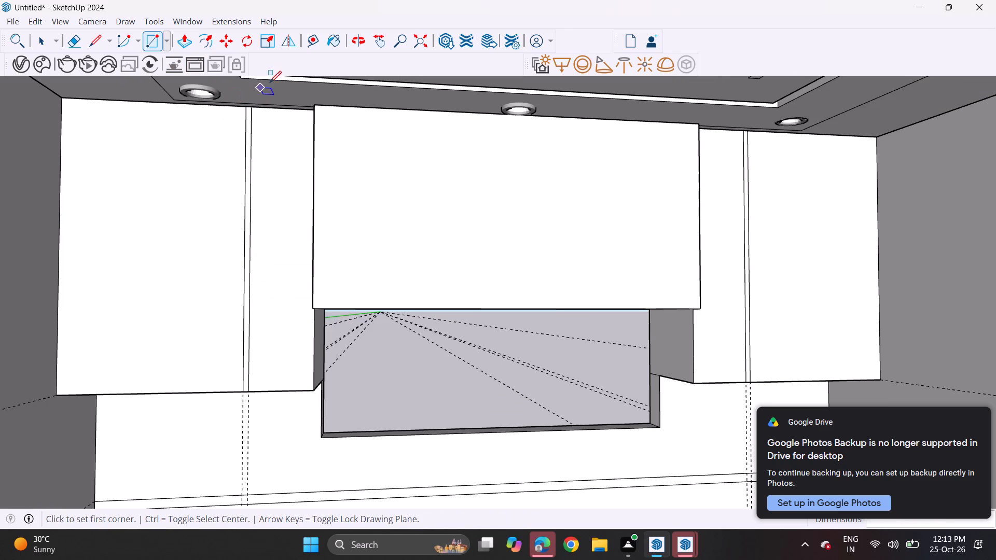
# Copy the top edge of the left block's narrow inner section down to its bottom edge, divided into 3 equal spaces.
pyautogui.press('space')
pyautogui.click(282, 110)
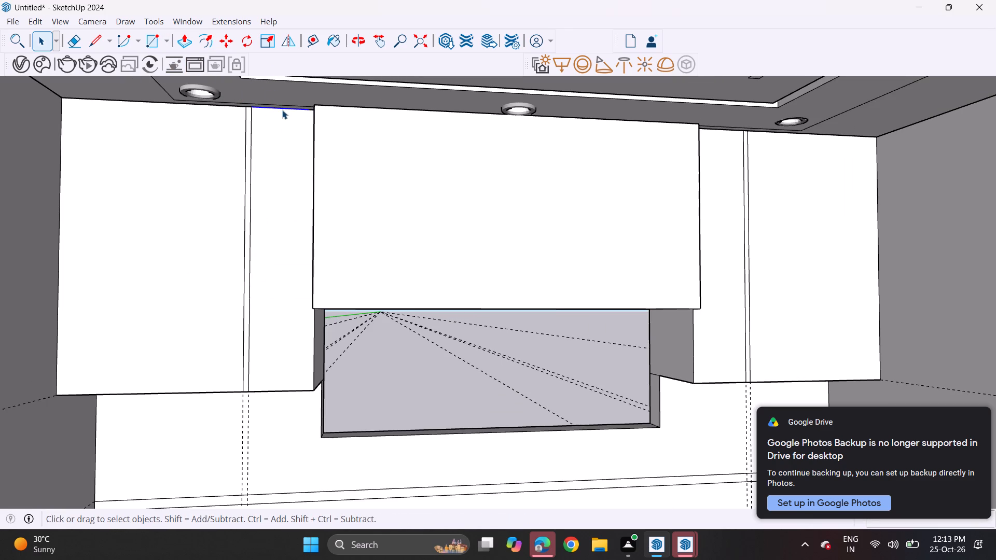
pyautogui.moveTo(284, 111); pyautogui.dragTo(314, 116, button='middle')
pyautogui.scroll(2, 314, 112)
pyautogui.scroll(-2, 314, 111)
pyautogui.scroll(3, 314, 111)
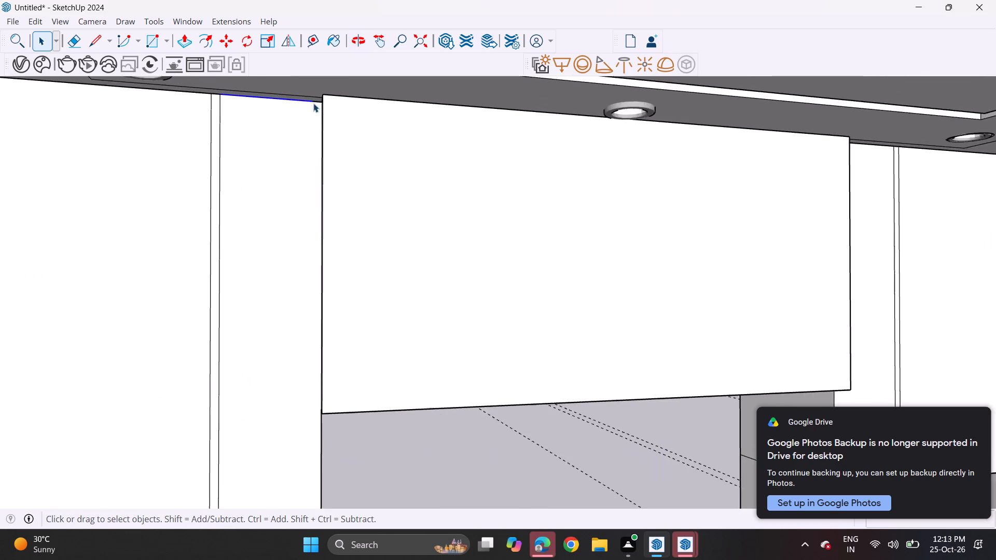
pyautogui.scroll(7, 313, 103)
pyautogui.scroll(-2, 313, 103)
pyautogui.scroll(4, 313, 103)
pyautogui.keyDown('ctrl'); pyautogui.click(321, 100); pyautogui.keyUp('ctrl')
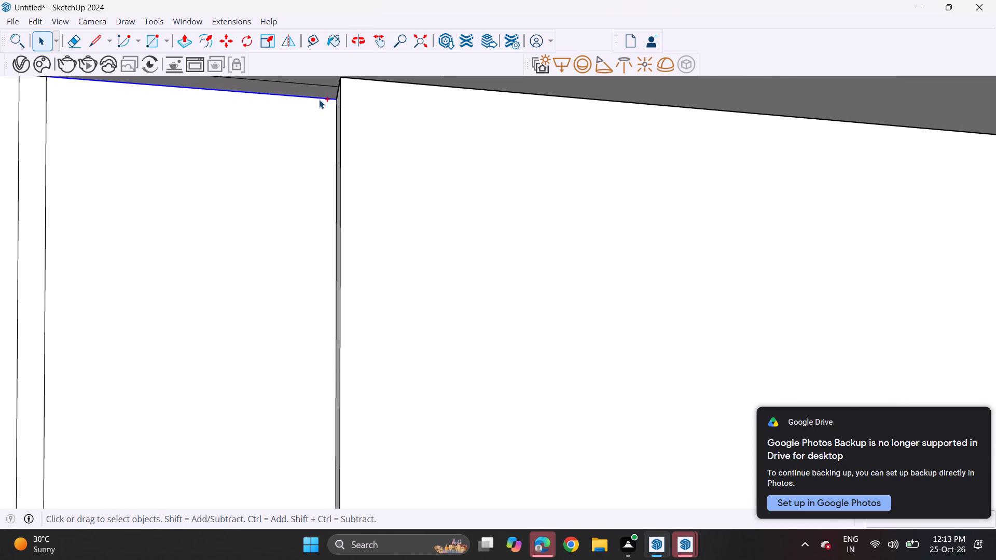
pyautogui.keyDown('ctrl'); pyautogui.scroll(-4, 312, 103); pyautogui.keyUp('ctrl')
pyautogui.keyDown('ctrl'); pyautogui.scroll(1, 308, 108); pyautogui.keyUp('ctrl')
pyautogui.keyDown('ctrl'); pyautogui.scroll(-2, 307, 110); pyautogui.keyUp('ctrl')
pyautogui.scroll(1, 297, 116)
pyautogui.scroll(-5, 297, 116)
pyautogui.scroll(1, 288, 123)
pyautogui.scroll(-6, 287, 125)
pyautogui.press('m')
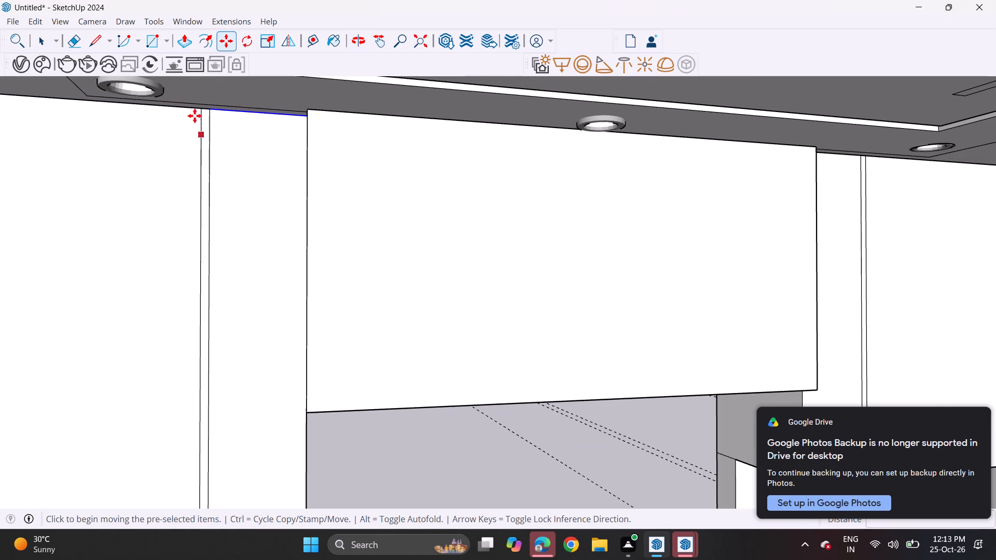
pyautogui.click(211, 111)
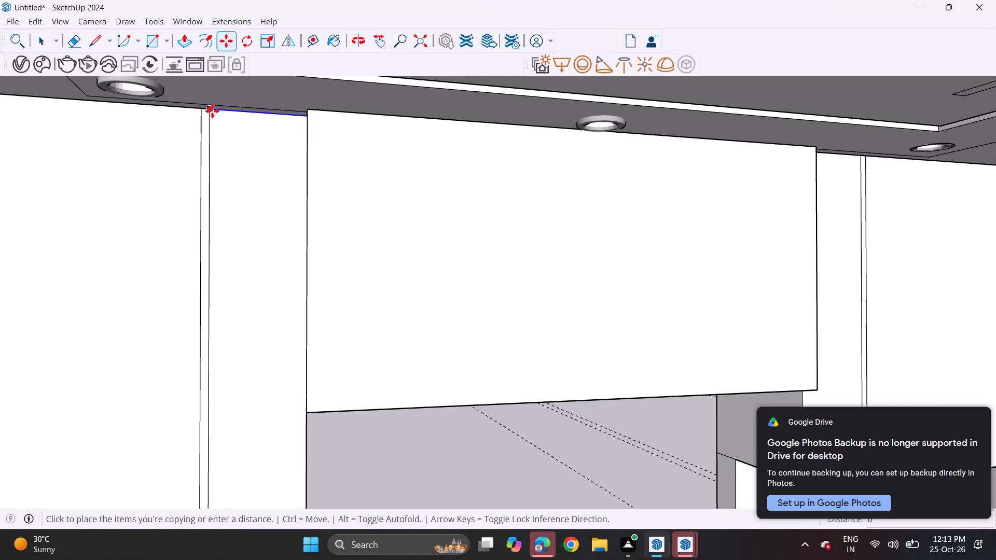
pyautogui.scroll(-5, 216, 242)
pyautogui.moveTo(223, 285); pyautogui.dragTo(214, 223, button='middle')
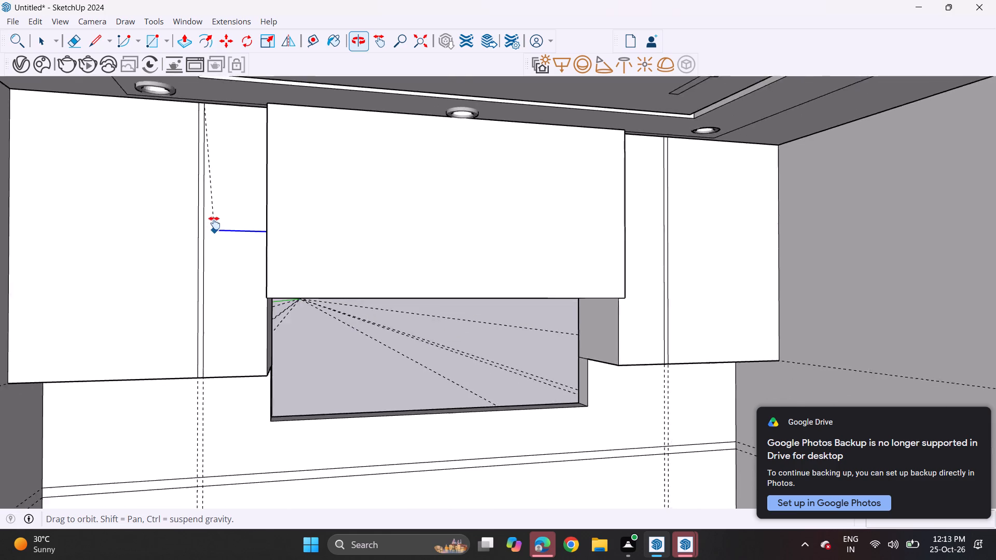
pyautogui.moveTo(214, 223); pyautogui.dragTo(215, 175, button='middle')
pyautogui.scroll(2, 205, 317)
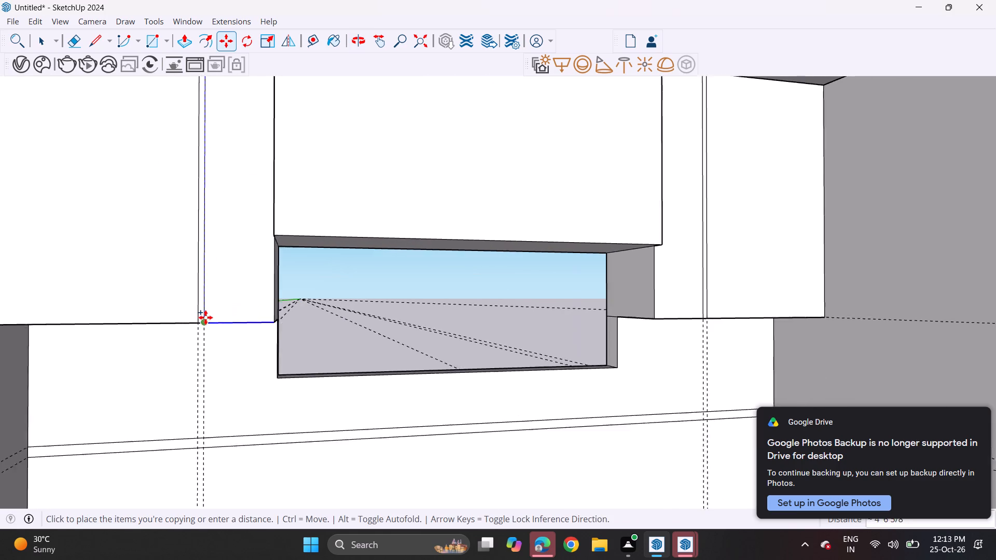
pyautogui.scroll(3, 205, 317)
pyautogui.click(206, 321)
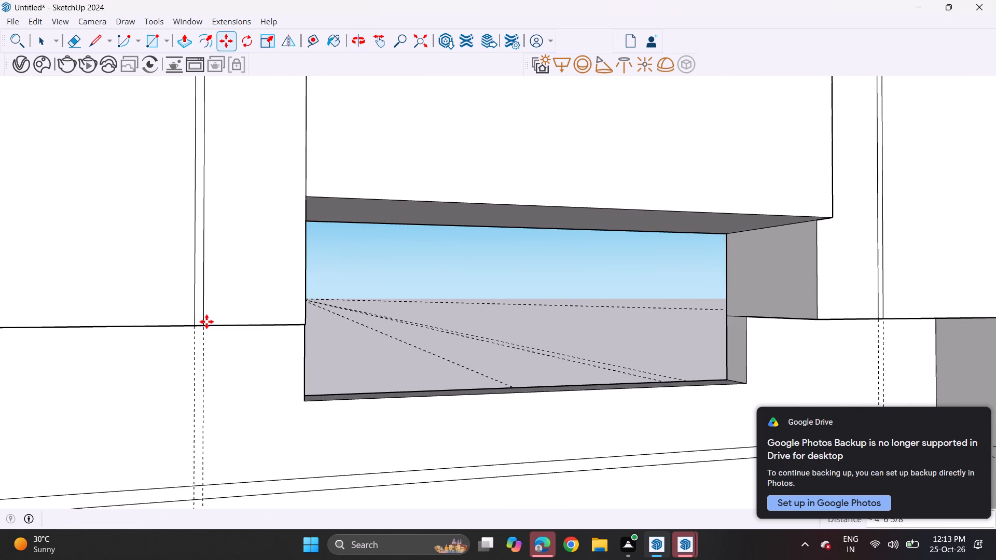
pyautogui.press('/')
pyautogui.press('3')
pyautogui.press('Return')
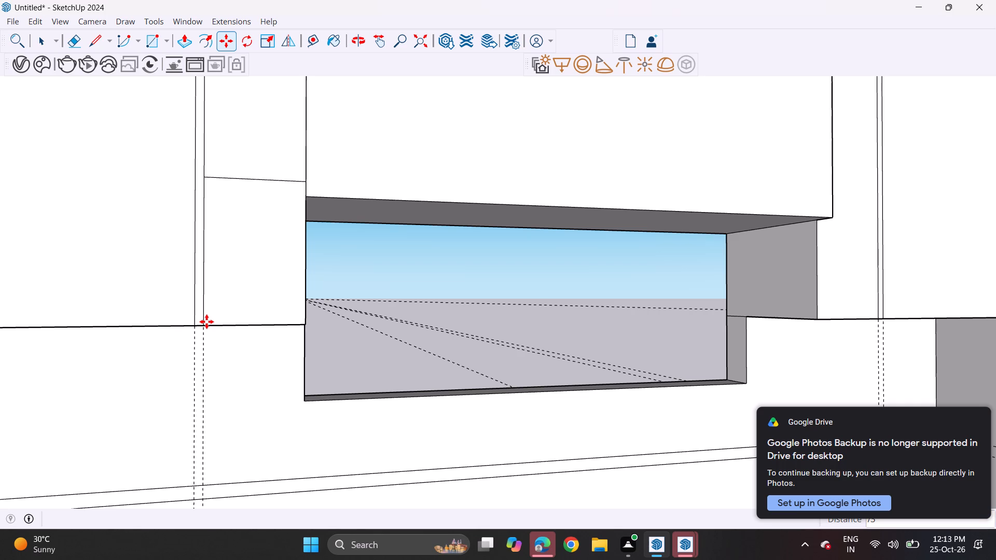
# Copy the upper horizontal dividing line of the left block's narrow section slightly upward to form a thin shelf strip.
pyautogui.scroll(-5, 206, 323)
pyautogui.scroll(1, 206, 323)
pyautogui.scroll(-1, 206, 323)
pyautogui.keyDown('shift'); pyautogui.moveTo(169, 222); pyautogui.dragTo(187, 247, button='middle'); pyautogui.keyUp('shift')
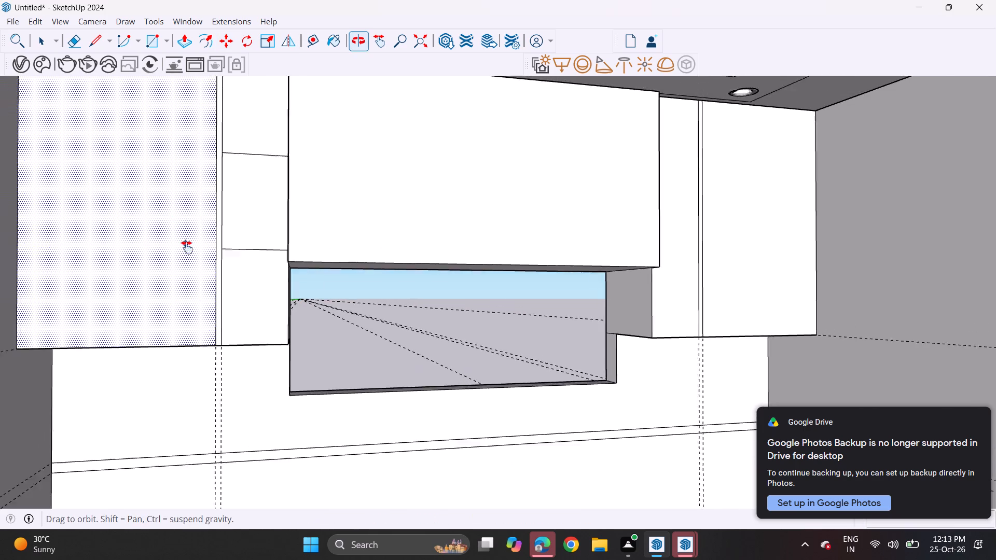
pyautogui.keyDown('shift'); pyautogui.moveTo(187, 247); pyautogui.dragTo(205, 314, button='middle'); pyautogui.keyUp('shift')
pyautogui.moveTo(205, 314); pyautogui.dragTo(184, 316, button='middle')
pyautogui.scroll(3, 270, 223)
pyautogui.scroll(-1, 262, 220)
pyautogui.press('space')
pyautogui.click(264, 225)
pyautogui.scroll(10, 263, 224)
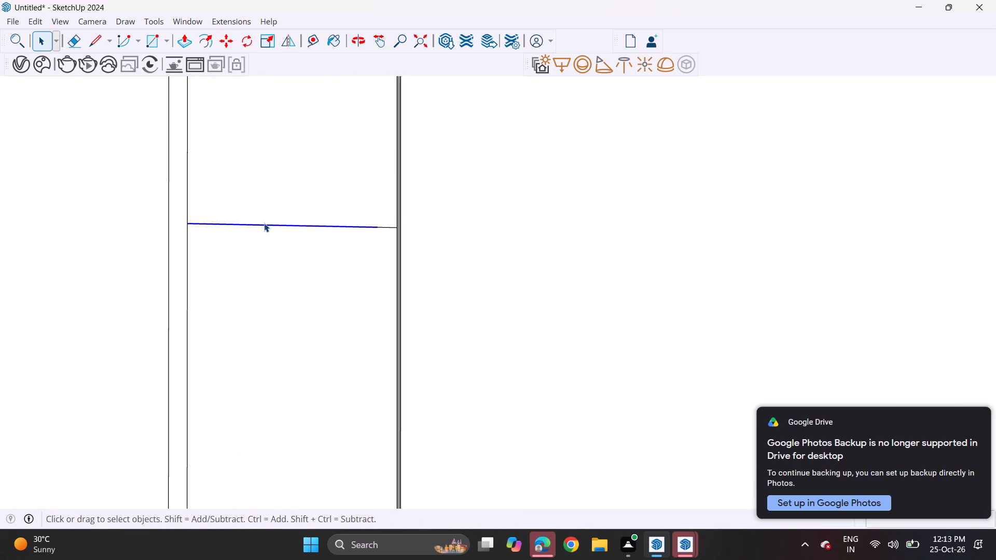
pyautogui.keyDown('ctrl'); pyautogui.click(383, 229); pyautogui.keyUp('ctrl')
pyautogui.press('m')
pyautogui.click(187, 220)
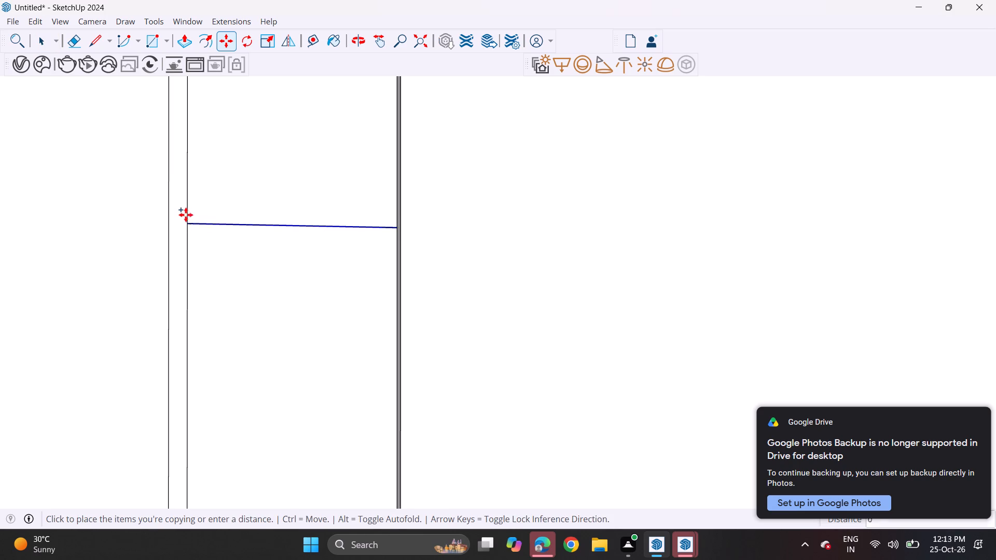
pyautogui.click(186, 214)
# Copy the lower horizontal dividing line of the left block's narrow section slightly upward to form a second thin shelf strip.
pyautogui.scroll(-4, 206, 314)
pyautogui.keyDown('shift'); pyautogui.moveTo(222, 355); pyautogui.dragTo(231, 213, button='middle'); pyautogui.keyUp('shift')
pyautogui.keyDown('shift'); pyautogui.scroll(1, 231, 213); pyautogui.keyUp('shift')
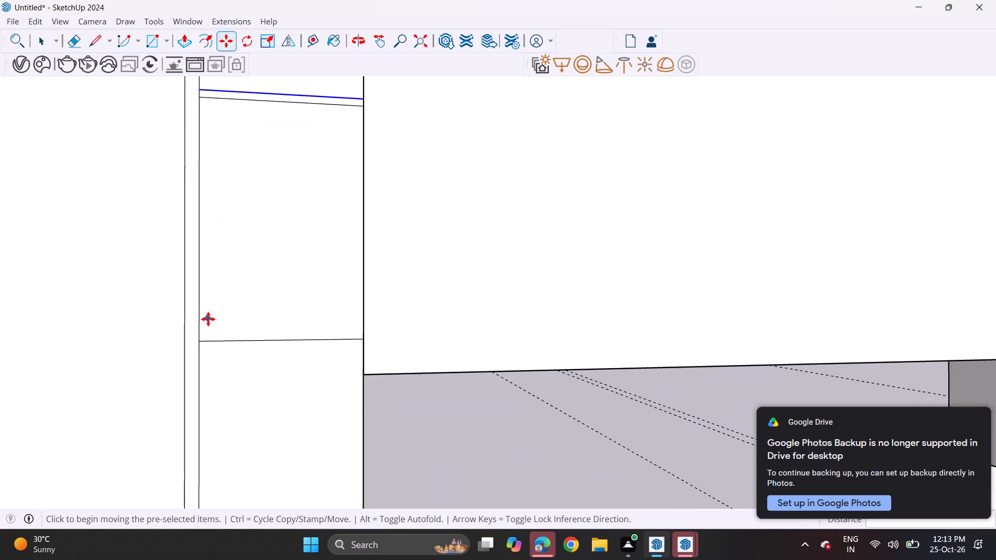
pyautogui.scroll(-2, 225, 325)
pyautogui.press('space')
pyautogui.click(256, 337)
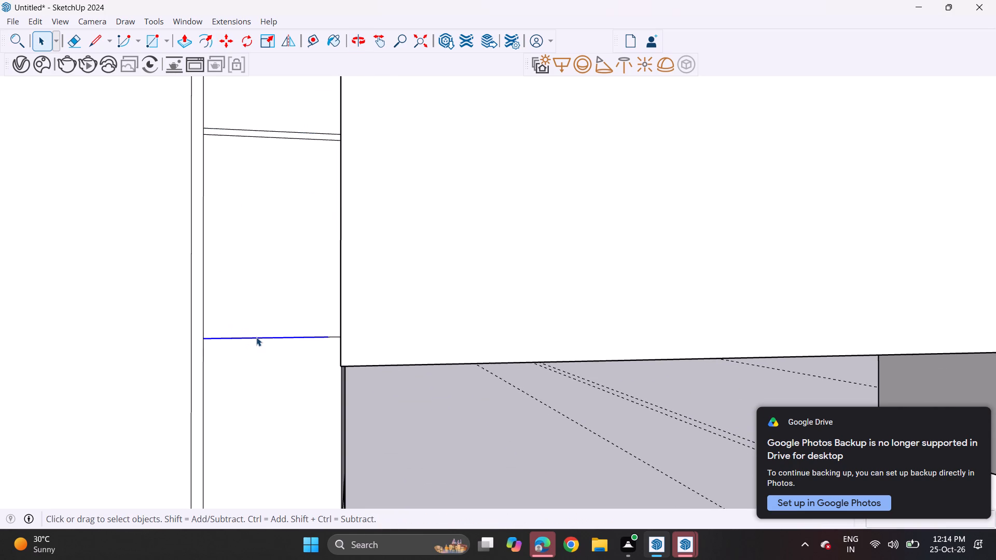
pyautogui.scroll(4, 307, 349)
pyautogui.keyDown('ctrl'); pyautogui.scroll(2, 350, 328); pyautogui.keyUp('ctrl')
pyautogui.keyDown('ctrl'); pyautogui.scroll(-1, 350, 328); pyautogui.keyUp('ctrl')
pyautogui.keyDown('ctrl'); pyautogui.scroll(2, 350, 328); pyautogui.keyUp('ctrl')
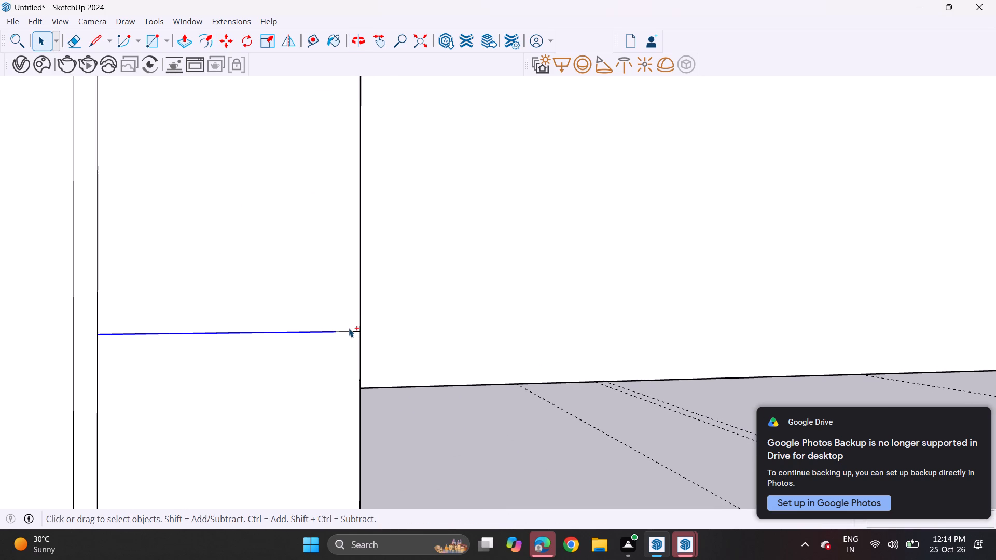
pyautogui.keyDown('ctrl'); pyautogui.click(350, 331); pyautogui.keyUp('ctrl')
pyautogui.scroll(-11, 338, 332)
pyautogui.press('m')
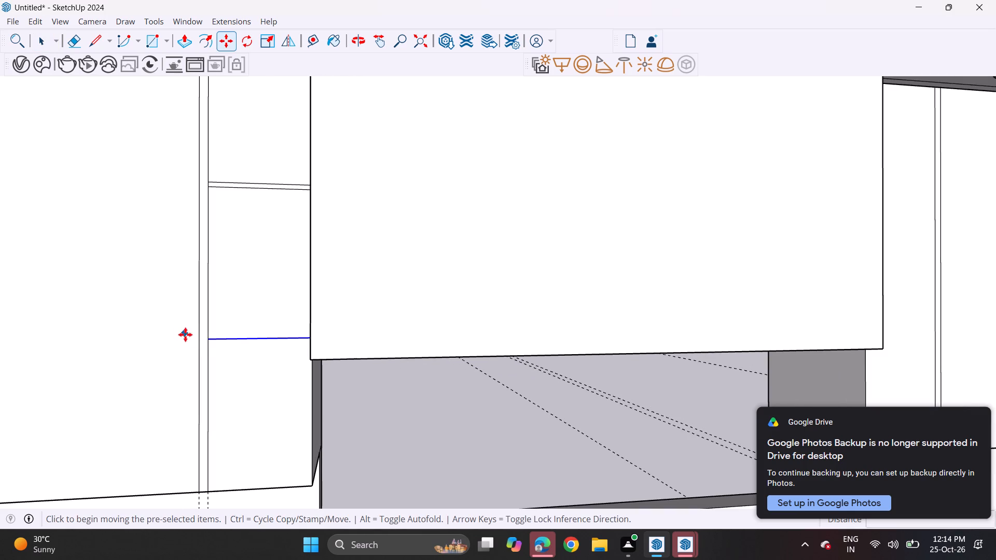
pyautogui.click(209, 342)
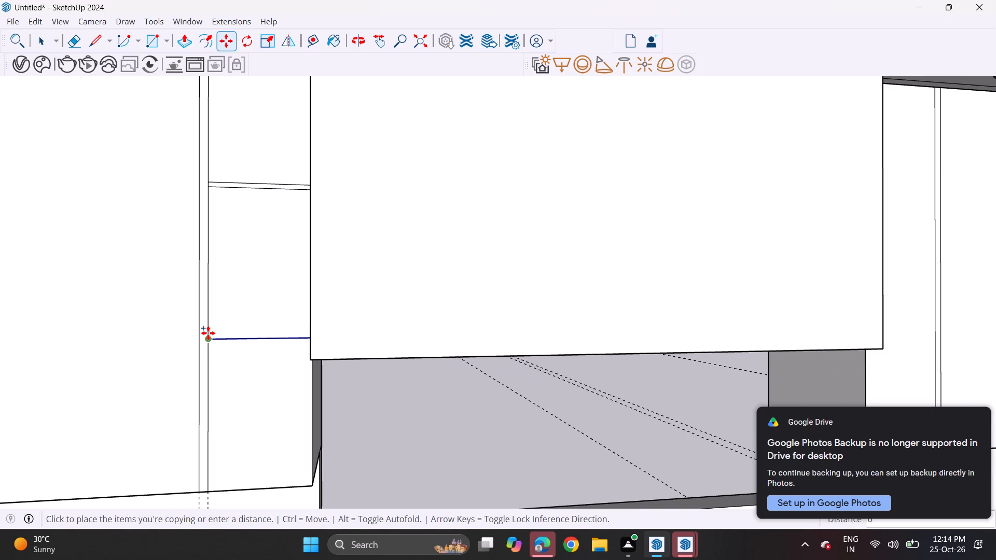
pyautogui.scroll(-1, 208, 333)
pyautogui.scroll(3, 208, 333)
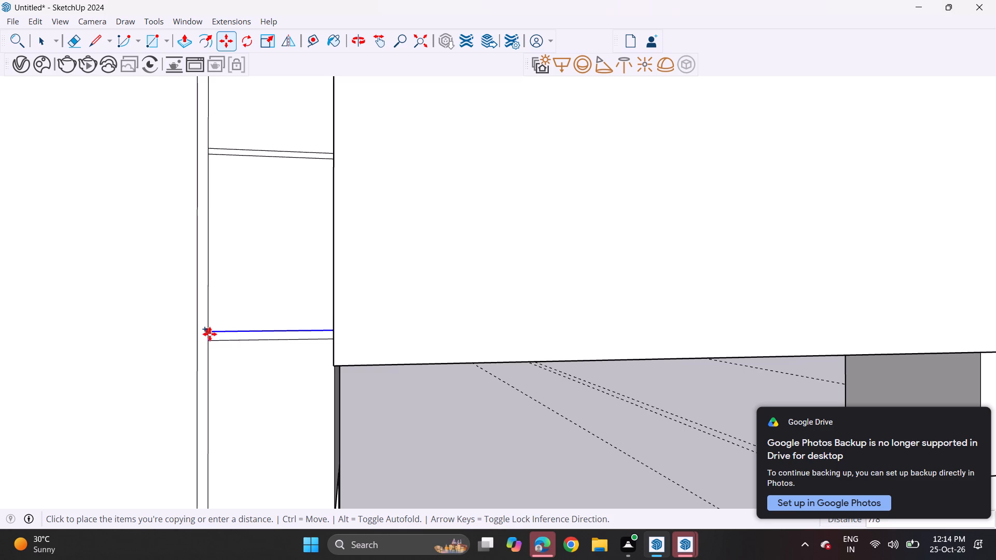
pyautogui.scroll(8, 208, 331)
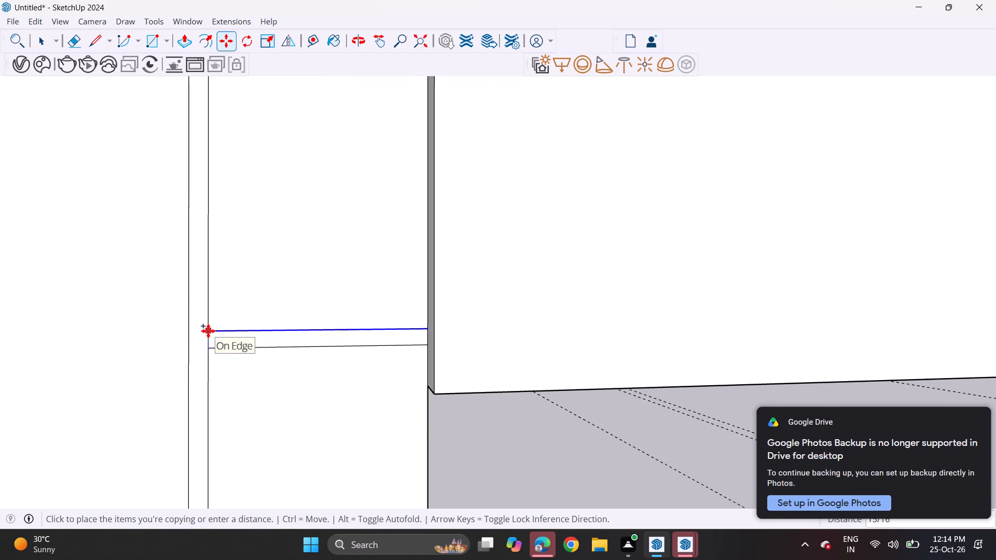
pyautogui.scroll(2, 208, 331)
pyautogui.click(209, 339)
pyautogui.scroll(-4, 209, 339)
pyautogui.scroll(1, 209, 339)
pyautogui.scroll(-2, 209, 339)
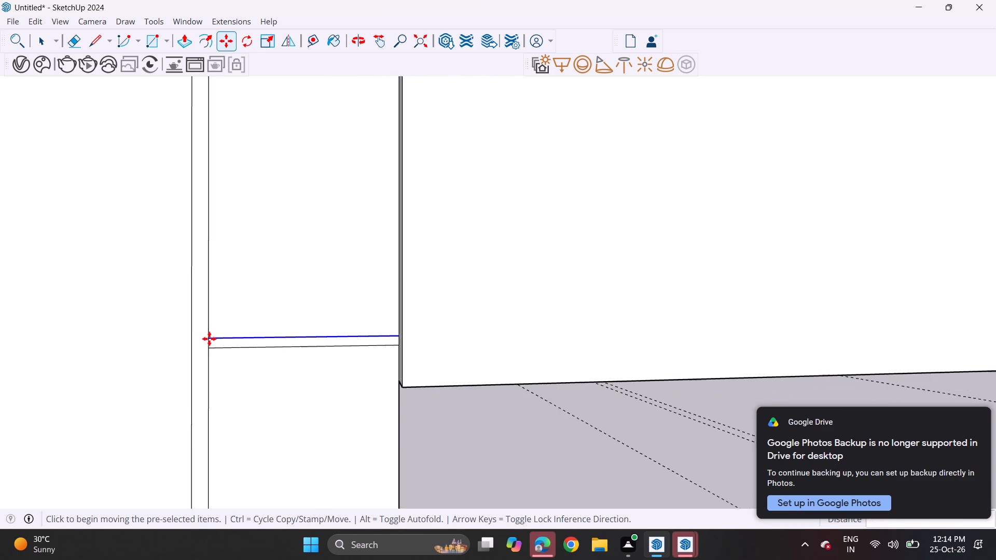
# Copy the top compartment's vertical edge beside the central block about 5/8" inward on the left block's narrow section.
pyautogui.scroll(-13, 209, 339)
pyautogui.moveTo(217, 334); pyautogui.dragTo(215, 334, button='middle')
pyautogui.scroll(-1, 217, 334)
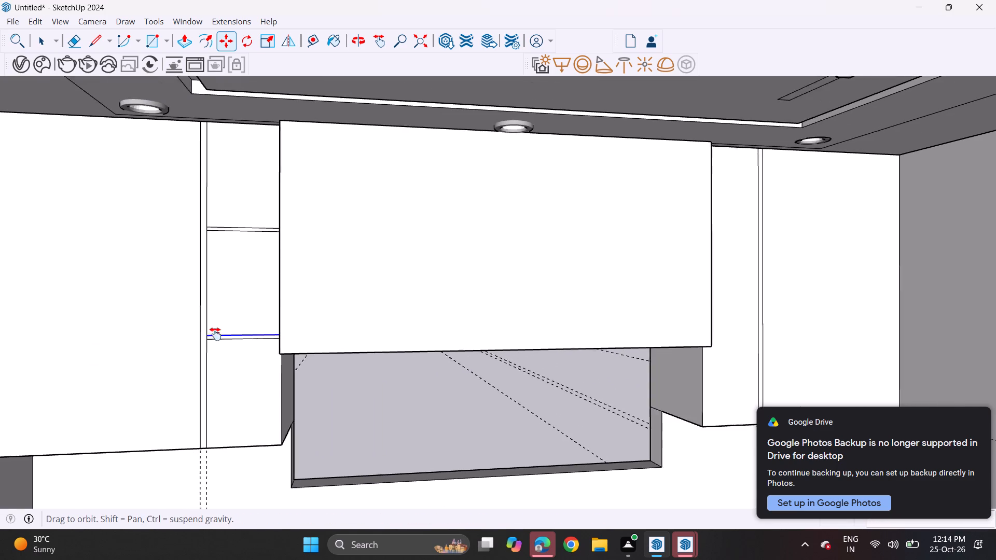
pyautogui.moveTo(215, 334); pyautogui.dragTo(287, 363, button='middle')
pyautogui.scroll(5, 256, 219)
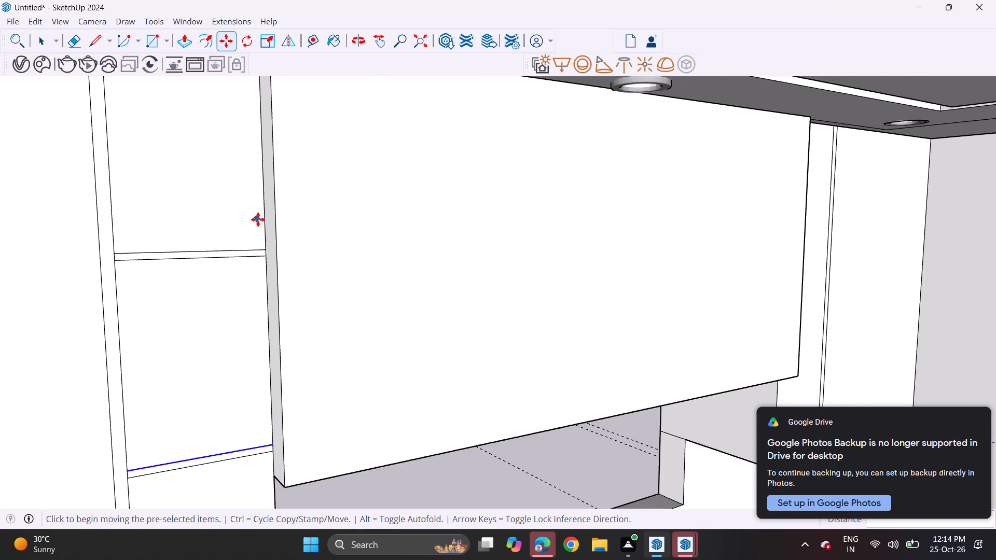
pyautogui.scroll(3, 258, 219)
pyautogui.press('space')
pyautogui.click(265, 216)
pyautogui.click(271, 228)
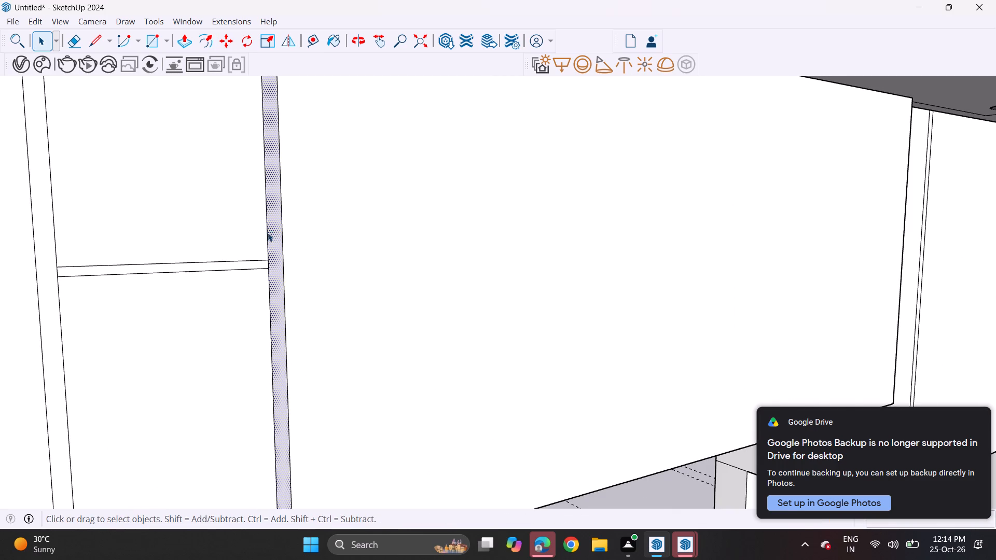
pyautogui.click(267, 235)
pyautogui.scroll(4, 267, 237)
pyautogui.press('m')
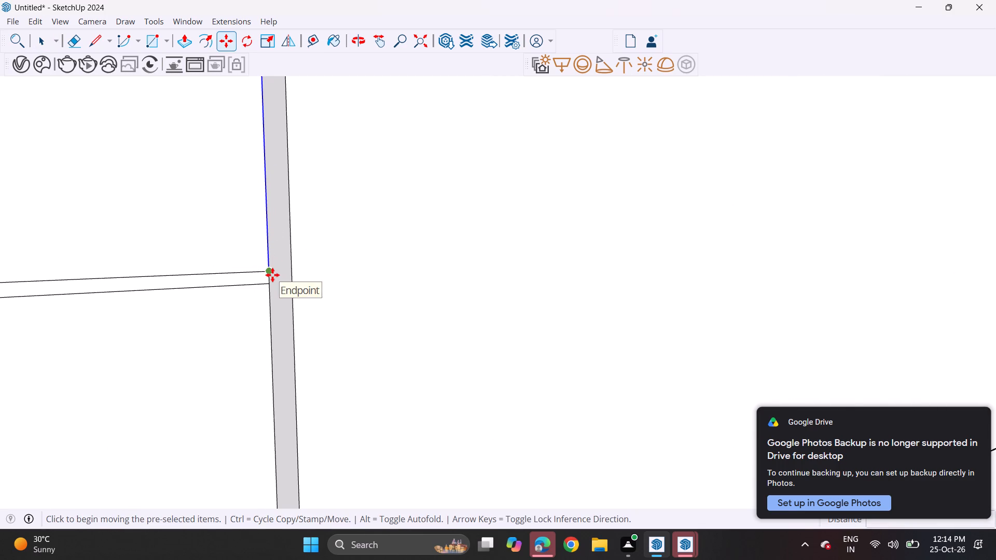
pyautogui.click(272, 275)
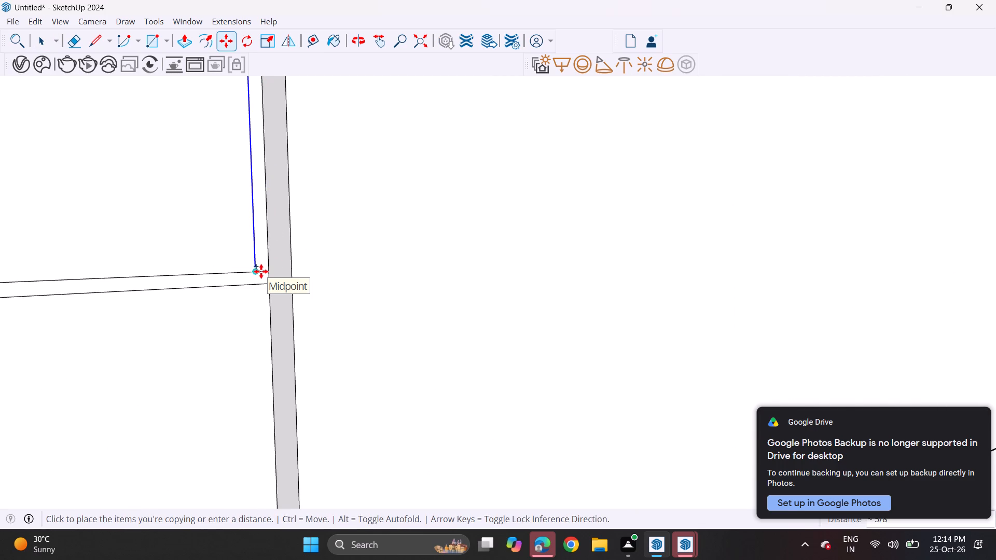
pyautogui.click(261, 271)
# Copy the short end edge of the upper shelf strip inward, in line with the top compartment's new vertical line.
pyautogui.scroll(10, 265, 275)
pyautogui.press('space')
pyautogui.click(276, 279)
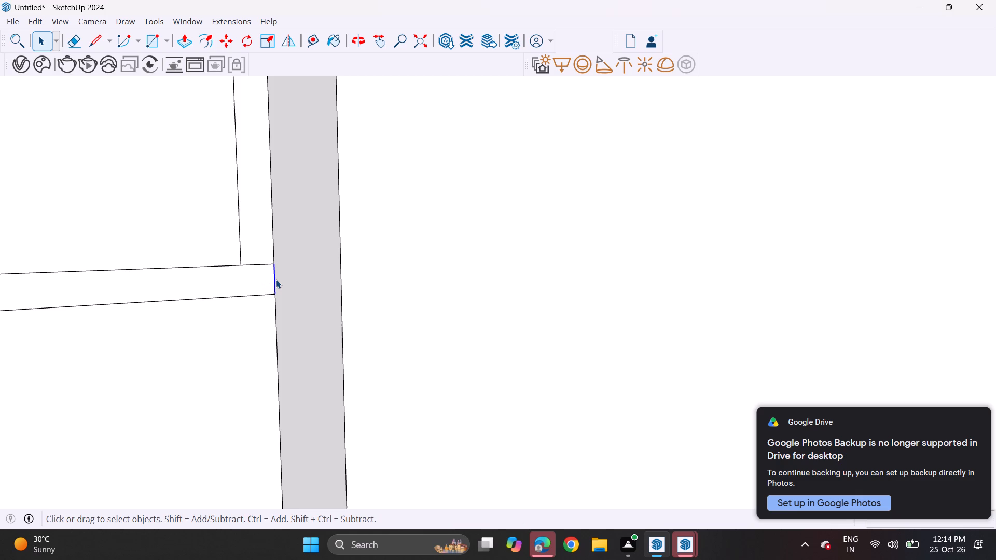
pyautogui.press('m')
pyautogui.click(275, 298)
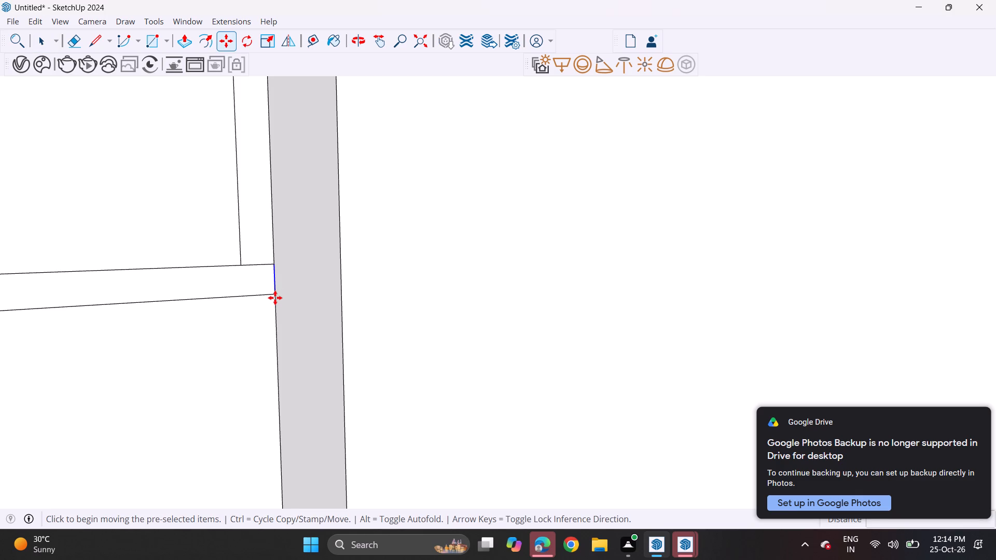
pyautogui.click(241, 295)
pyautogui.scroll(-4, 252, 325)
pyautogui.scroll(1, 252, 325)
pyautogui.scroll(-1, 251, 325)
# Copy the middle compartment's vertical edge beside the central block about 5/8" inward to continue the vertical line.
pyautogui.press('space')
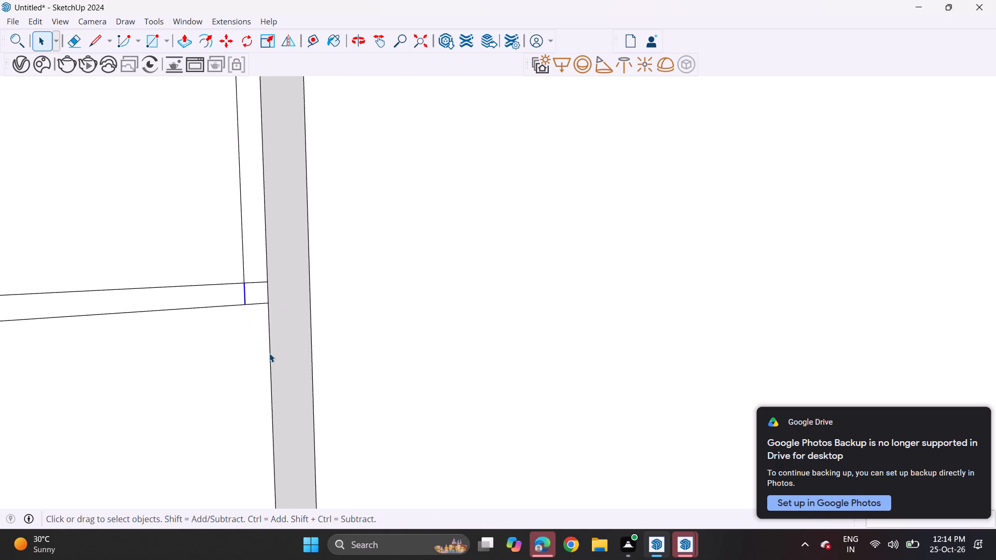
pyautogui.click(269, 354)
pyautogui.scroll(-7, 263, 354)
pyautogui.press('m')
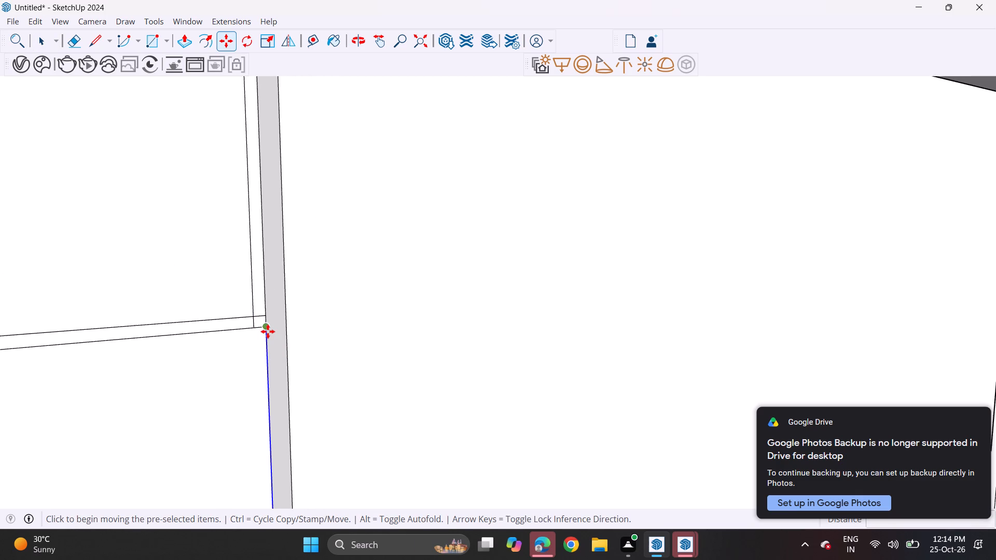
pyautogui.scroll(5, 268, 331)
pyautogui.scroll(-1, 268, 331)
pyautogui.scroll(1, 268, 331)
pyautogui.click(262, 324)
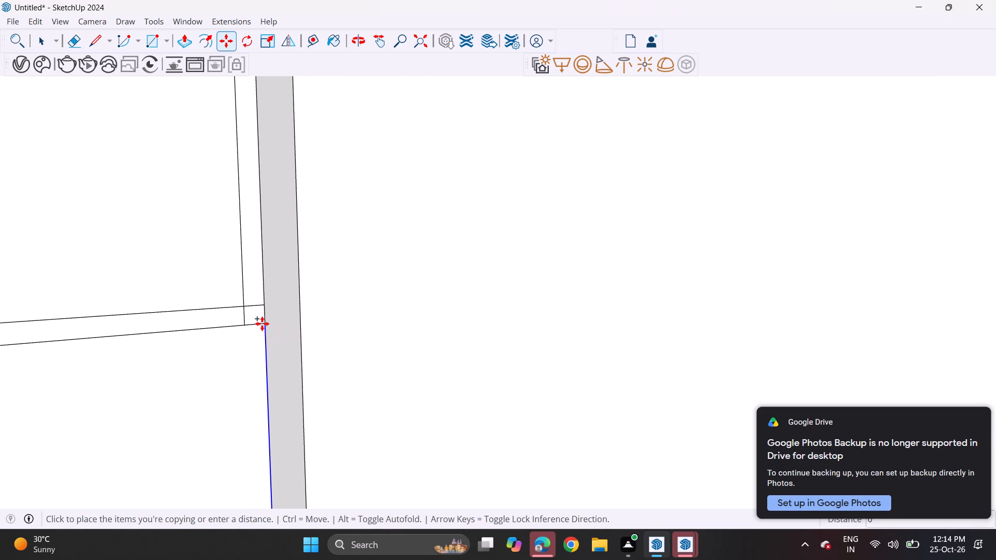
pyautogui.click(248, 324)
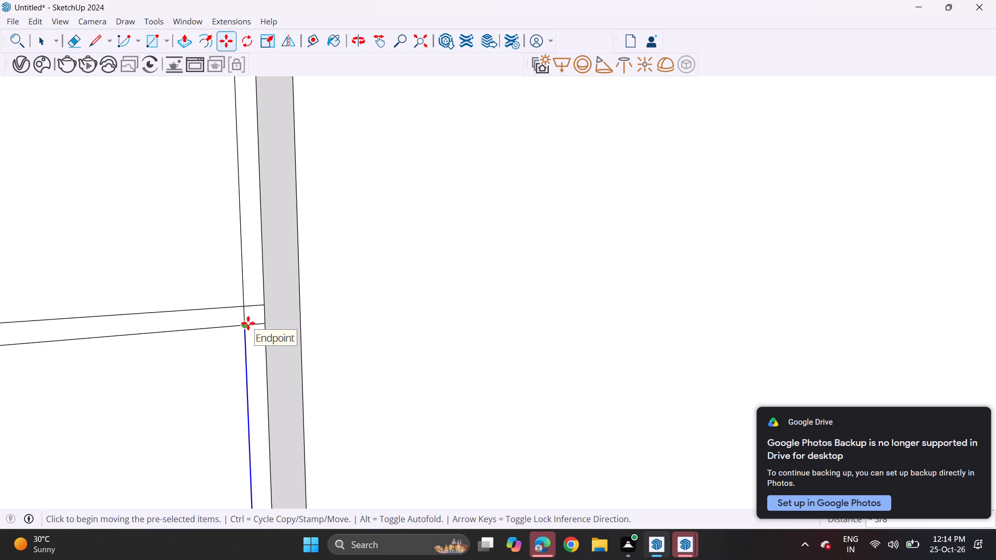
pyautogui.scroll(-2, 240, 324)
pyautogui.scroll(1, 240, 329)
pyautogui.scroll(-7, 239, 336)
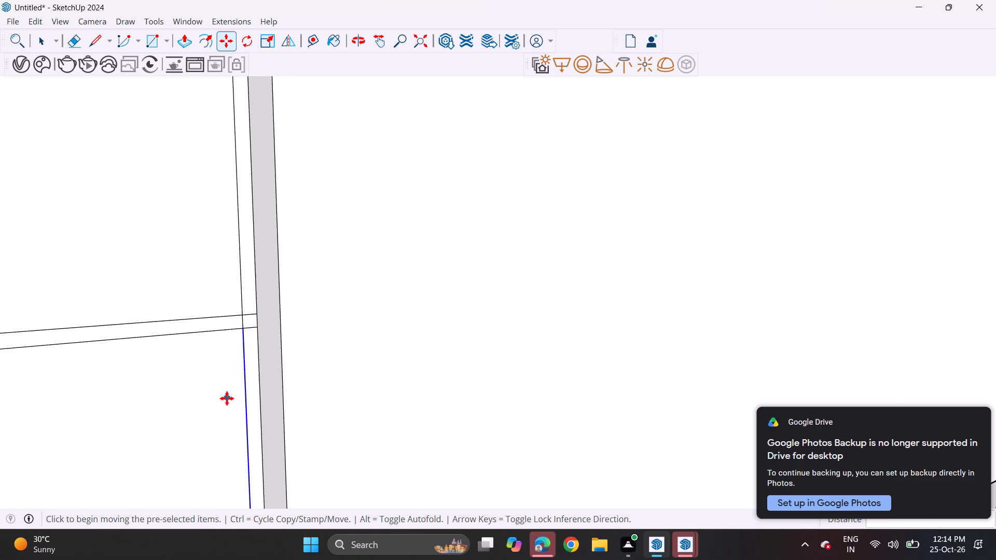
# Copy the short end edge of the lower shelf strip about 5/8" inward, meeting the middle compartment's new vertical line.
pyautogui.scroll(-3, 227, 398)
pyautogui.keyDown('shift'); pyautogui.moveTo(227, 400); pyautogui.dragTo(229, 80, button='middle'); pyautogui.keyUp('shift')
pyautogui.scroll(-1, 229, 80)
pyautogui.keyDown('shift'); pyautogui.moveTo(231, 304); pyautogui.dragTo(220, 223, button='middle'); pyautogui.keyUp('shift')
pyautogui.keyDown('shift'); pyautogui.scroll(1, 231, 304); pyautogui.keyUp('shift')
pyautogui.scroll(3, 239, 257)
pyautogui.press('space')
pyautogui.click(247, 168)
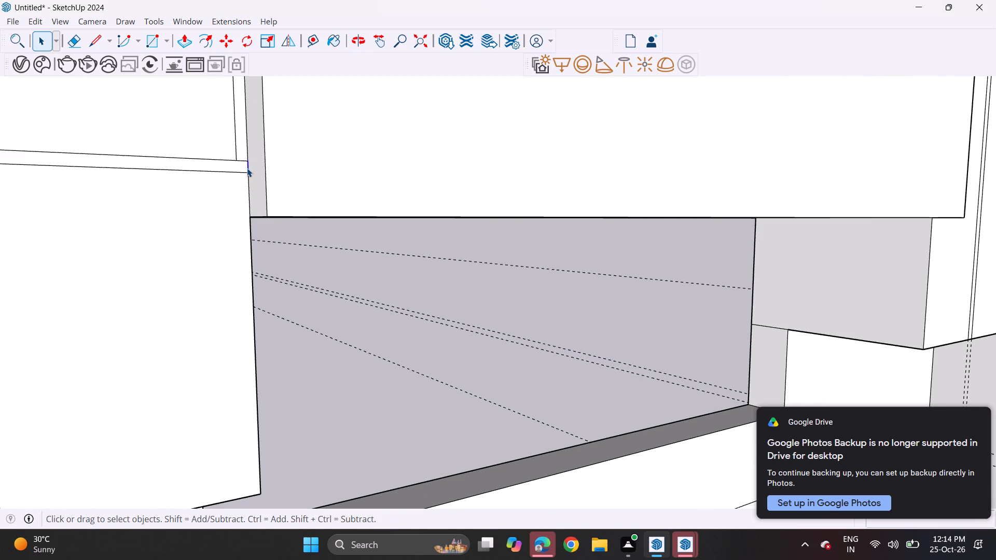
pyautogui.scroll(6, 247, 167)
pyautogui.press('m')
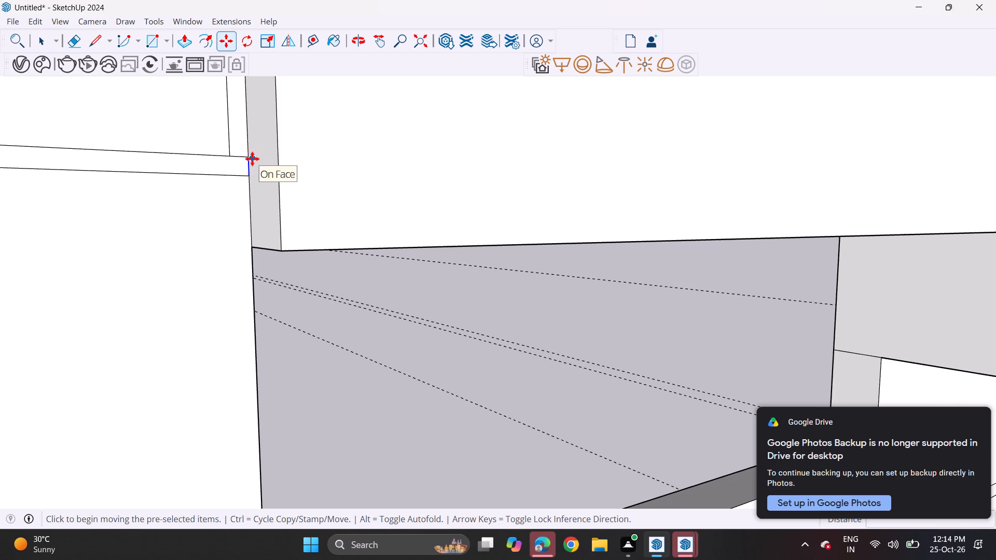
pyautogui.click(252, 160)
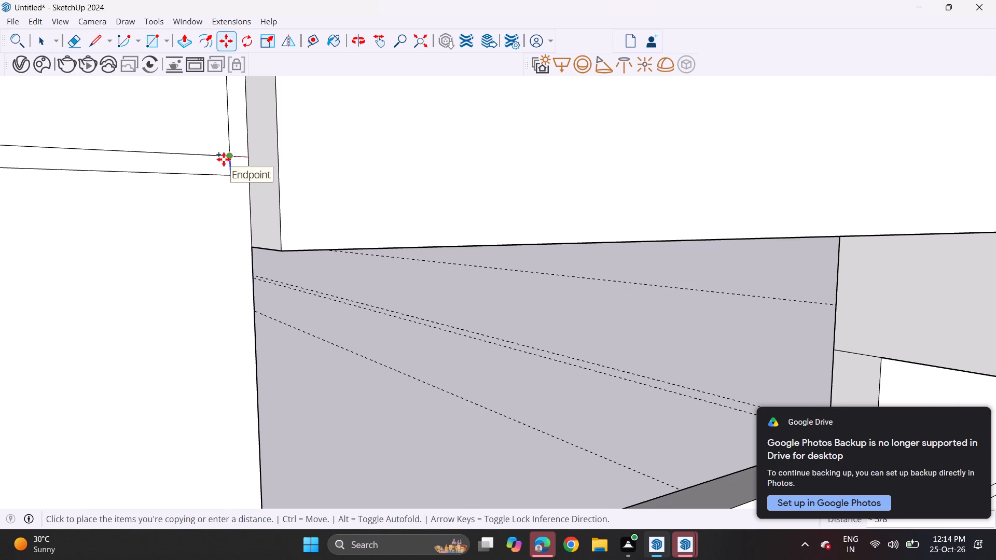
pyautogui.click(224, 159)
# Copy all segments of the bottom compartment's window-side vertical edge inward, in line with the vertical strip above.
pyautogui.press('space')
pyautogui.click(249, 231)
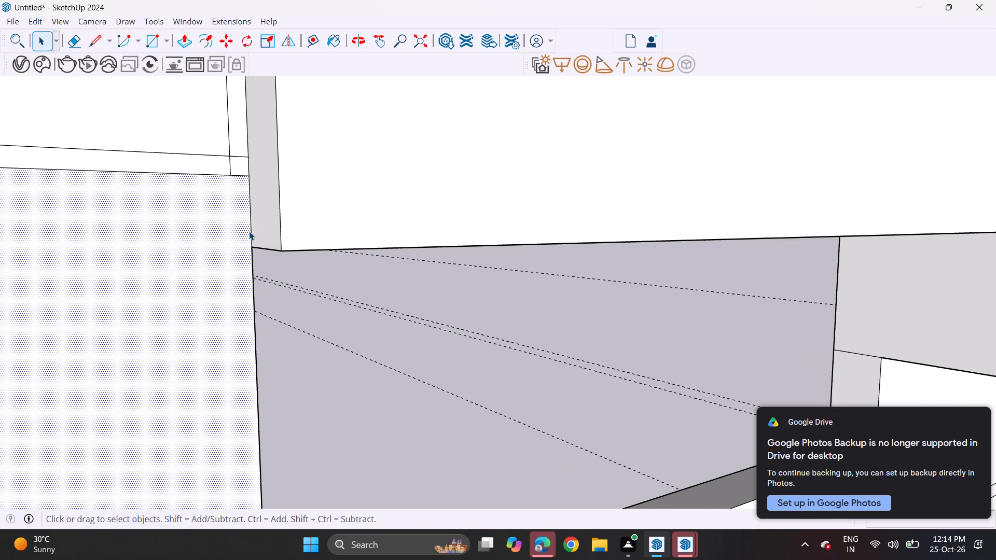
pyautogui.click(253, 235)
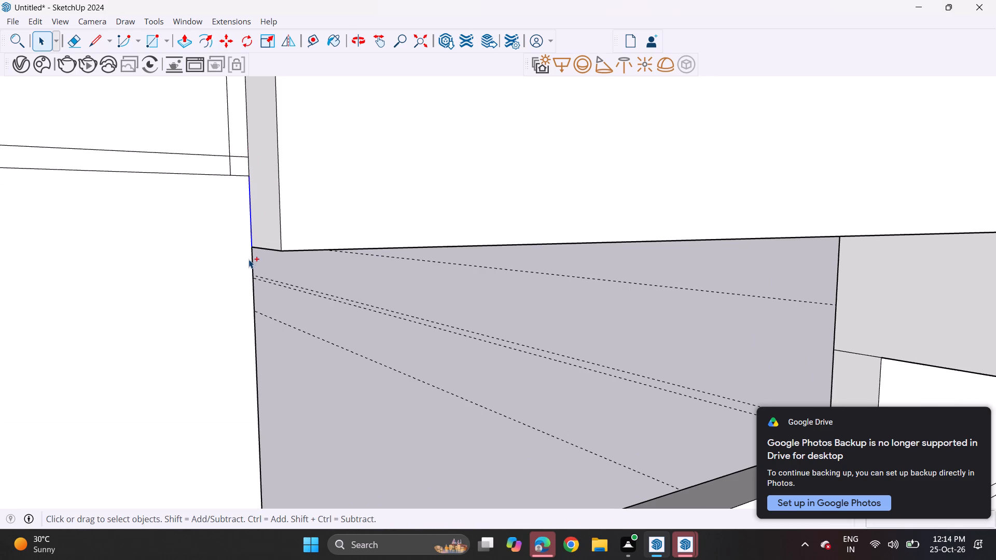
pyautogui.keyDown('ctrl'); pyautogui.click(256, 266); pyautogui.keyUp('ctrl')
pyautogui.keyDown('ctrl'); pyautogui.click(255, 274); pyautogui.keyUp('ctrl')
pyautogui.keyDown('ctrl'); pyautogui.click(253, 278); pyautogui.keyUp('ctrl')
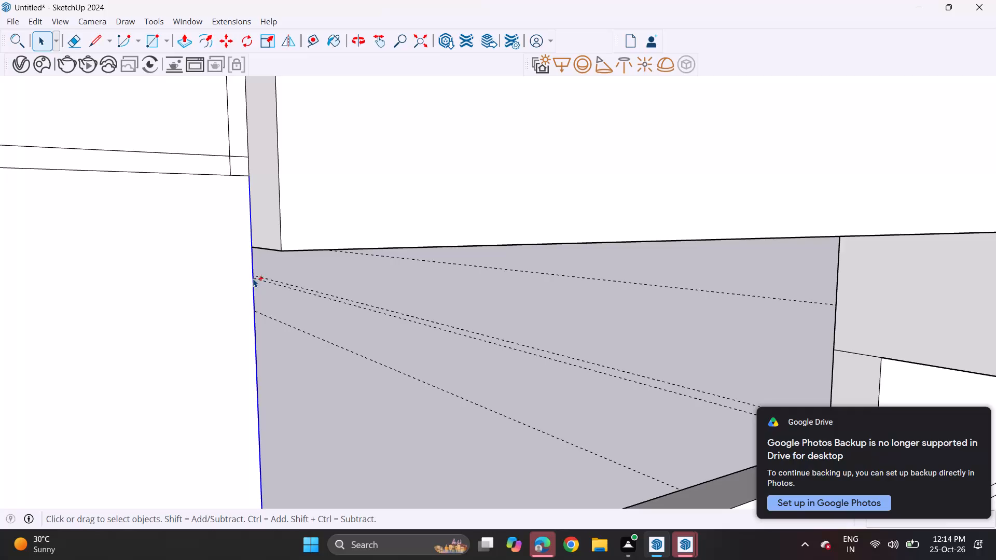
pyautogui.press('m')
pyautogui.click(252, 181)
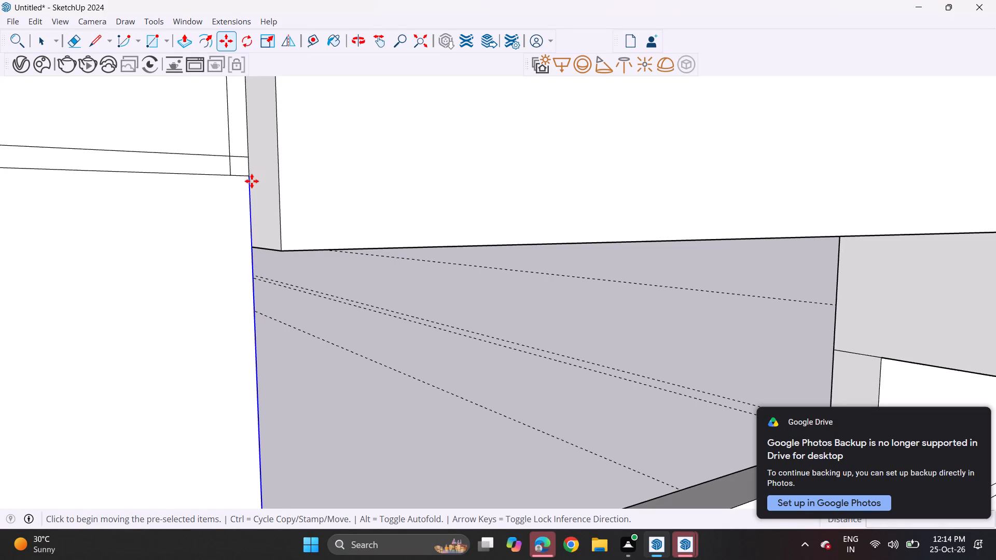
pyautogui.click(224, 175)
pyautogui.scroll(-11, 210, 210)
pyautogui.scroll(1, 204, 260)
pyautogui.scroll(-4, 205, 264)
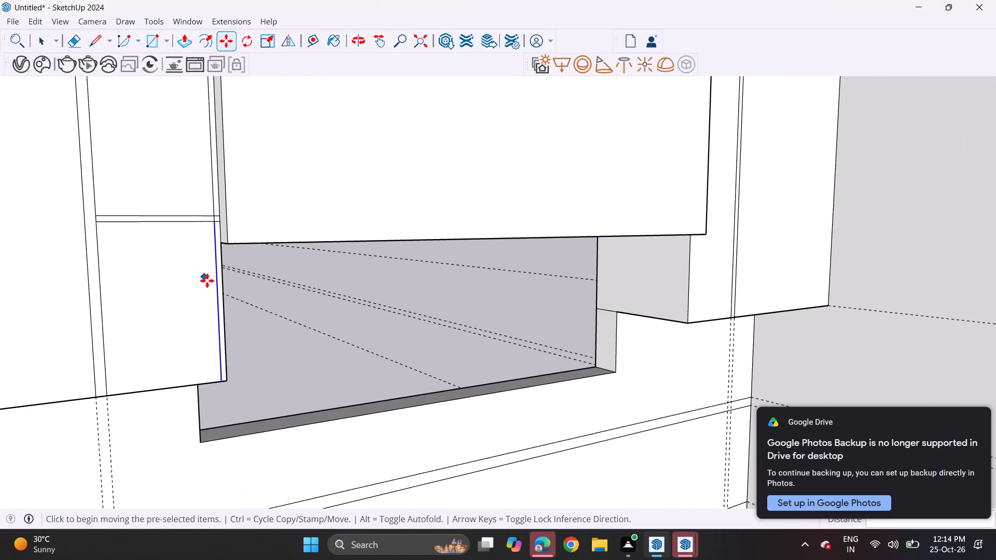
# Draw a line about 1' 1" long across the left block's narrow section, just above its bottom edge, forming a thin bottom strip.
pyautogui.moveTo(208, 281); pyautogui.dragTo(121, 278, button='middle')
pyautogui.scroll(1, 139, 328)
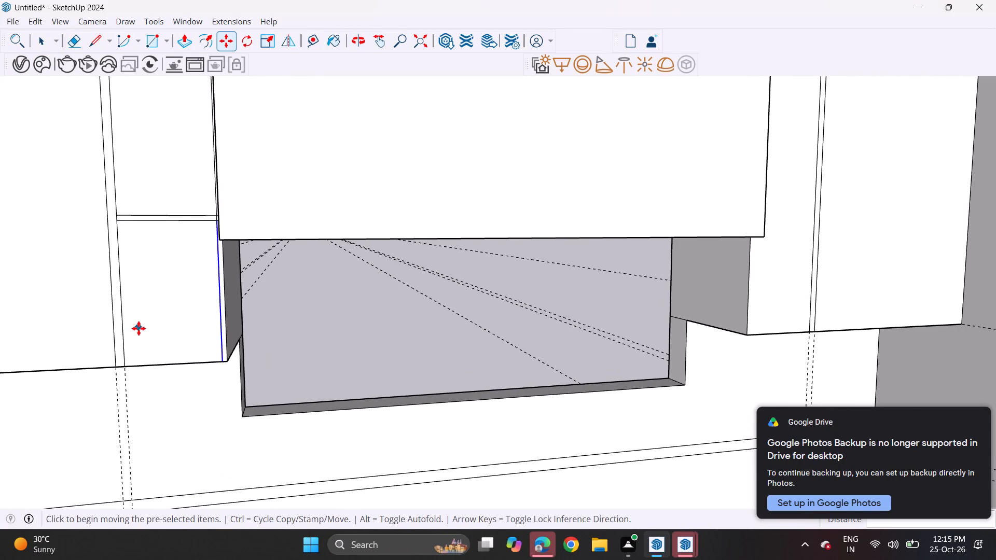
pyautogui.scroll(2, 139, 328)
pyautogui.click(91, 46)
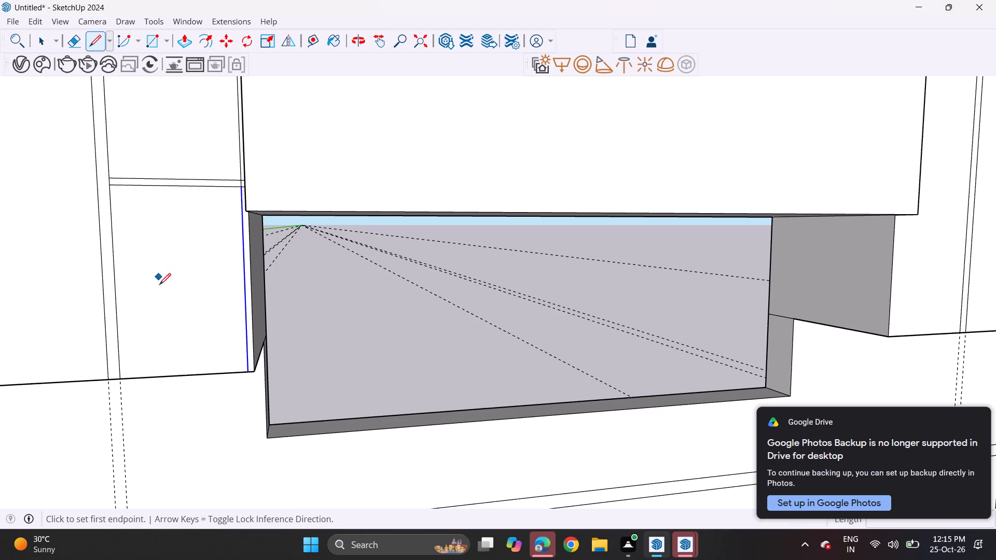
pyautogui.scroll(8, 150, 372)
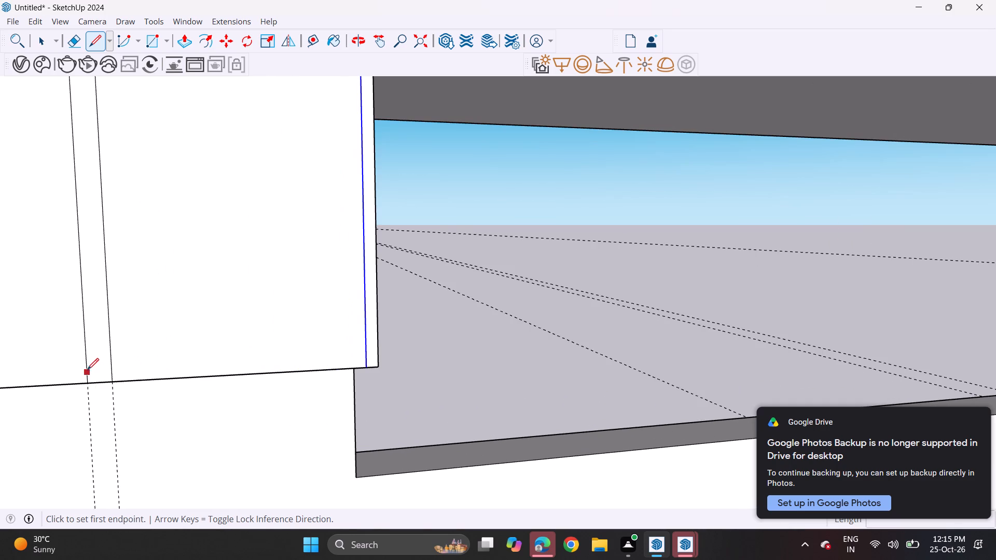
pyautogui.click(87, 370)
pyautogui.click(377, 353)
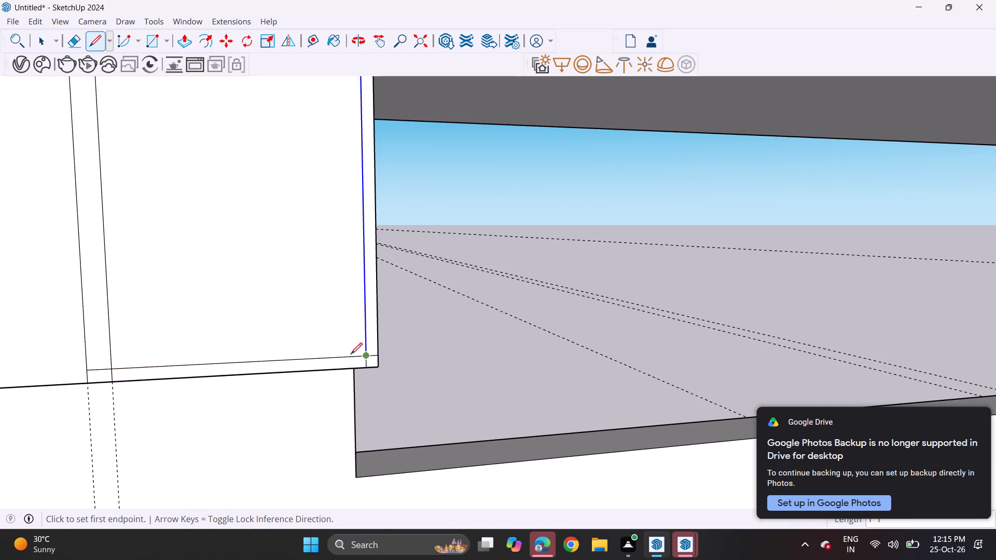
pyautogui.scroll(-3, 286, 351)
pyautogui.scroll(1, 286, 352)
pyautogui.scroll(-13, 286, 352)
pyautogui.scroll(1, 276, 343)
pyautogui.scroll(-6, 276, 343)
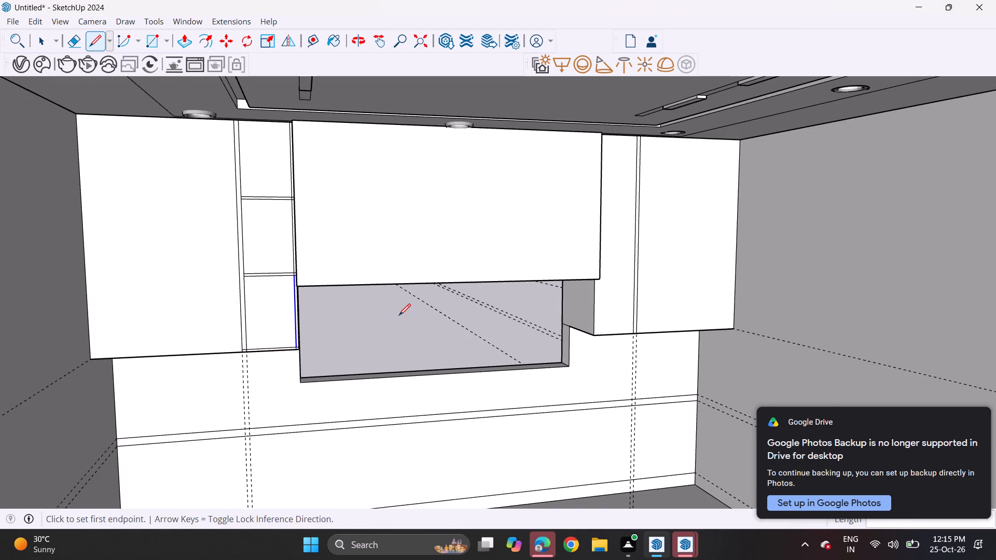
# Draw a horizontal line across the left block's narrow section, just below its top edge, forming a thin top strip.
pyautogui.keyDown('shift'); pyautogui.moveTo(398, 316); pyautogui.dragTo(367, 353, button='middle'); pyautogui.keyUp('shift')
pyautogui.scroll(5, 217, 133)
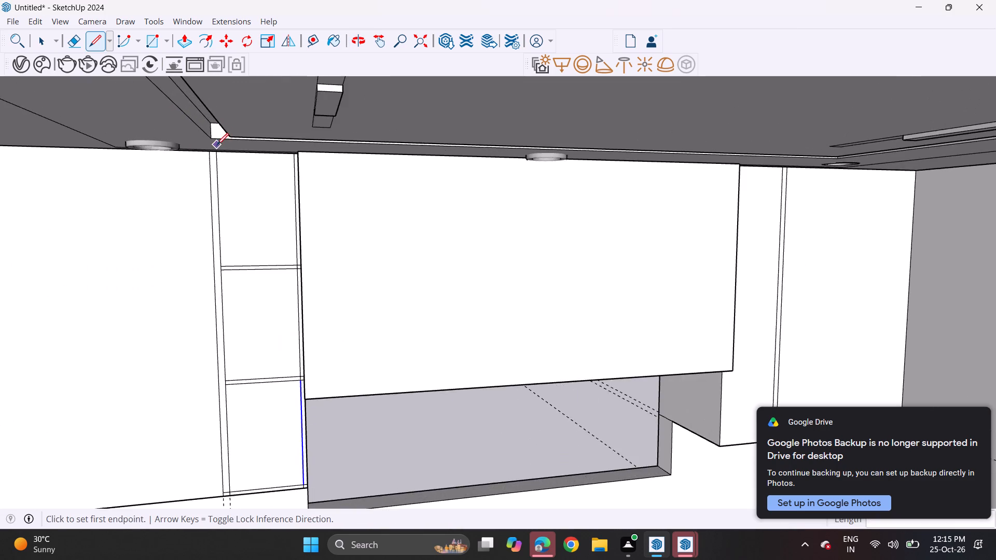
pyautogui.scroll(11, 216, 147)
pyautogui.scroll(-1, 213, 149)
pyautogui.scroll(2, 213, 149)
pyautogui.scroll(-1, 213, 149)
pyautogui.scroll(3, 213, 149)
pyautogui.click(199, 171)
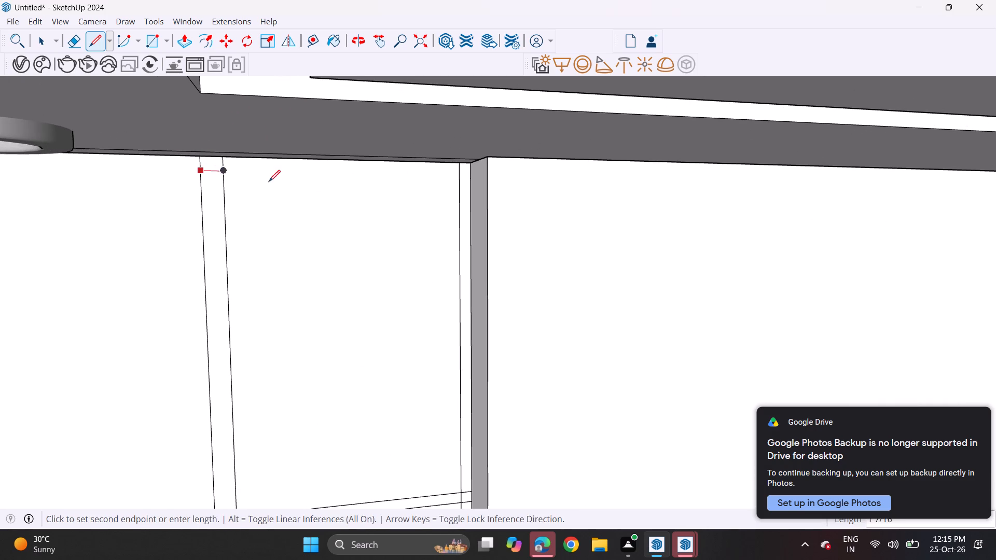
pyautogui.click(468, 179)
pyautogui.scroll(-2, 359, 223)
pyautogui.scroll(1, 357, 226)
pyautogui.scroll(-2, 355, 228)
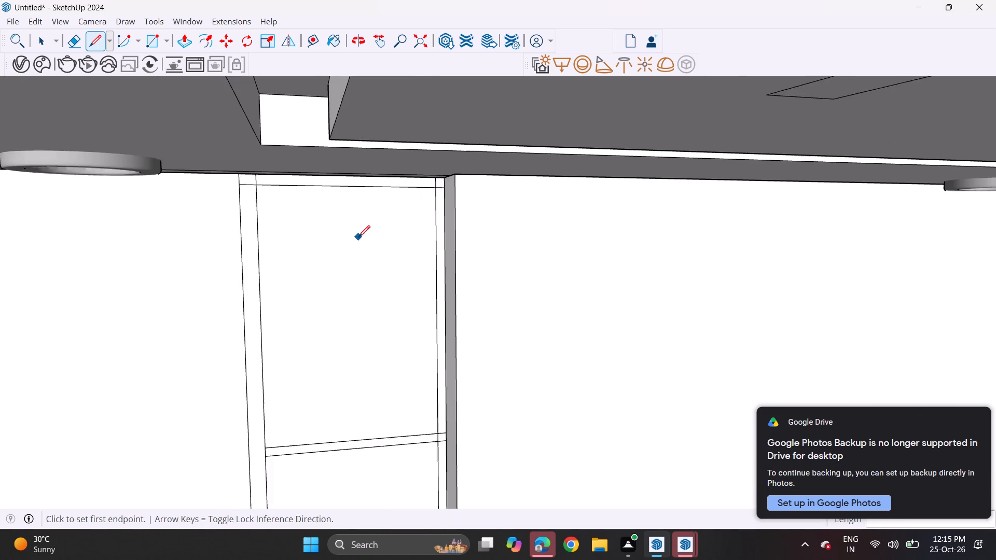
# Delete the narrow section's outer vertical edge on the side away from the window, including its short piece in the top strip.
pyautogui.moveTo(358, 239); pyautogui.dragTo(168, 134, button='middle')
pyautogui.scroll(-3, 95, 138)
pyautogui.scroll(1, 95, 140)
pyautogui.scroll(-7, 95, 146)
pyautogui.moveTo(124, 218); pyautogui.dragTo(159, 204, button='middle')
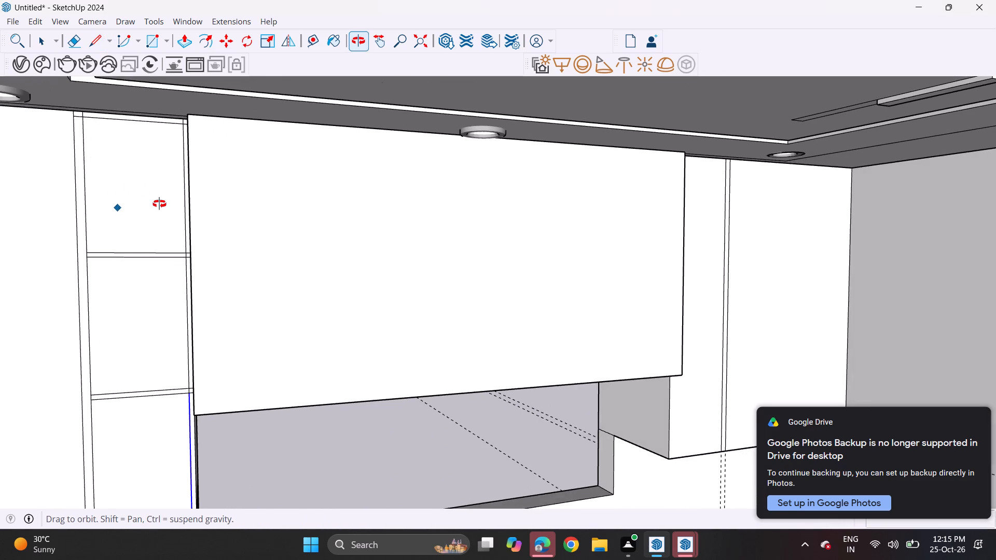
pyautogui.moveTo(159, 204); pyautogui.dragTo(122, 203, button='middle')
pyautogui.moveTo(118, 209); pyautogui.dragTo(250, 213, button='middle')
pyautogui.scroll(-1, 250, 213)
pyautogui.scroll(3, 225, 204)
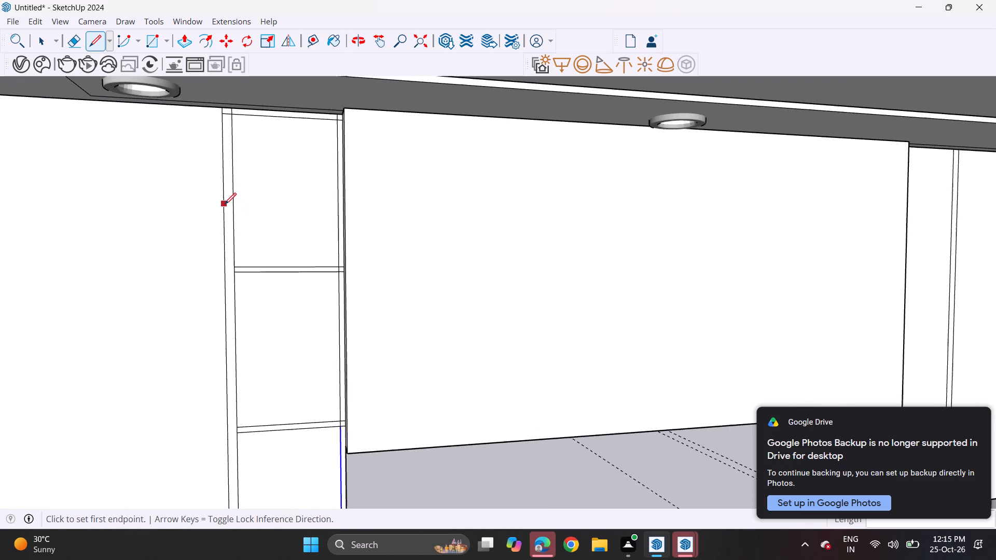
pyautogui.press('space')
pyautogui.click(221, 209)
pyautogui.click(225, 212)
pyautogui.press('Delete')
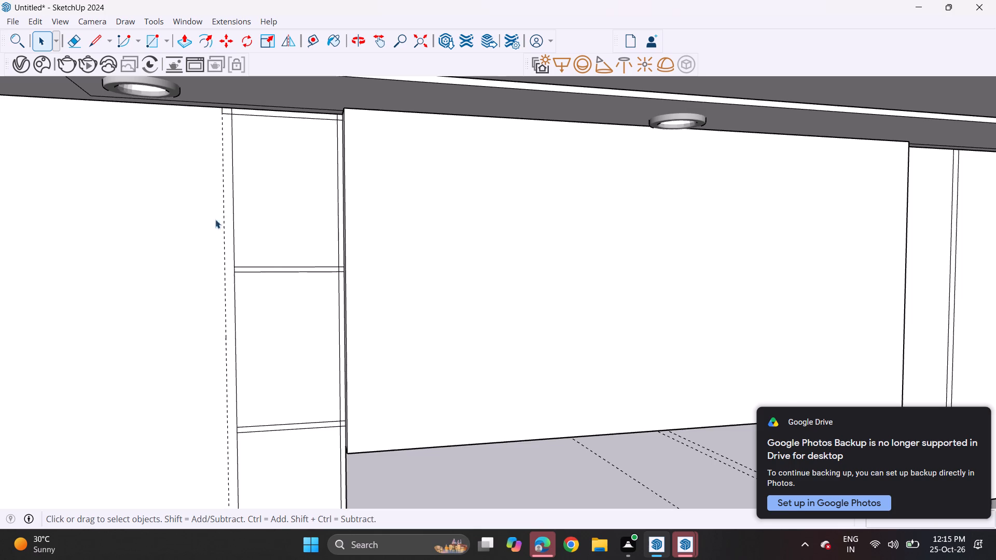
pyautogui.scroll(1, 206, 233)
pyautogui.scroll(-2, 207, 232)
pyautogui.scroll(9, 230, 126)
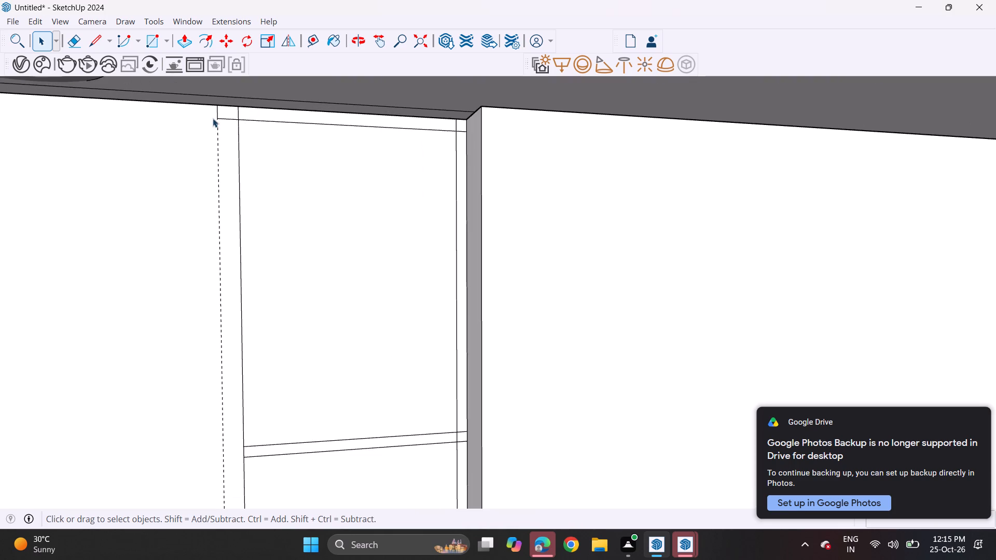
pyautogui.scroll(3, 213, 118)
pyautogui.click(219, 108)
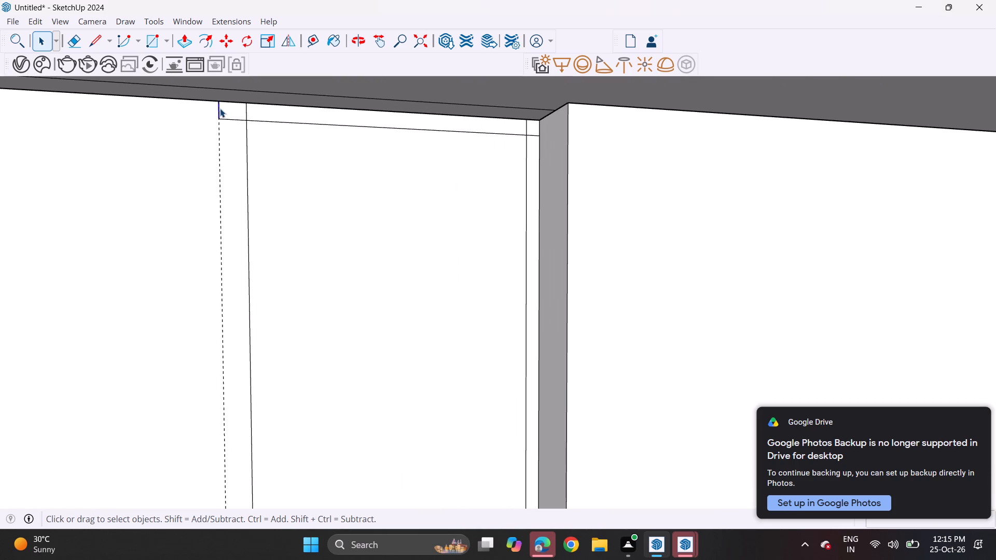
pyautogui.press('Delete')
# Delete the remaining short piece of that outer vertical edge in the bottom strip.
pyautogui.scroll(-12, 219, 124)
pyautogui.keyDown('shift'); pyautogui.moveTo(257, 323); pyautogui.dragTo(274, 172, button='middle'); pyautogui.keyUp('shift')
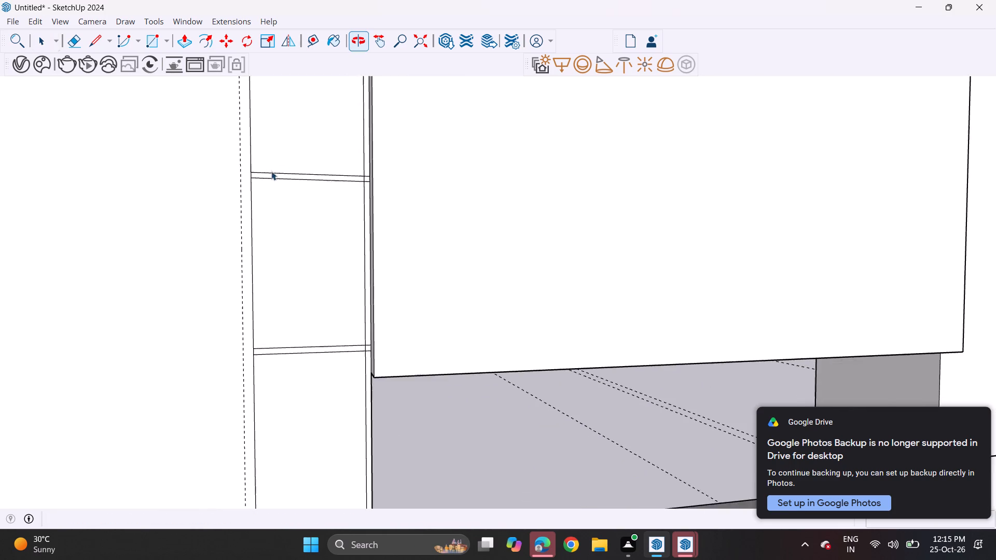
pyautogui.scroll(4, 257, 361)
pyautogui.keyDown('shift'); pyautogui.scroll(1, 267, 502); pyautogui.keyUp('shift')
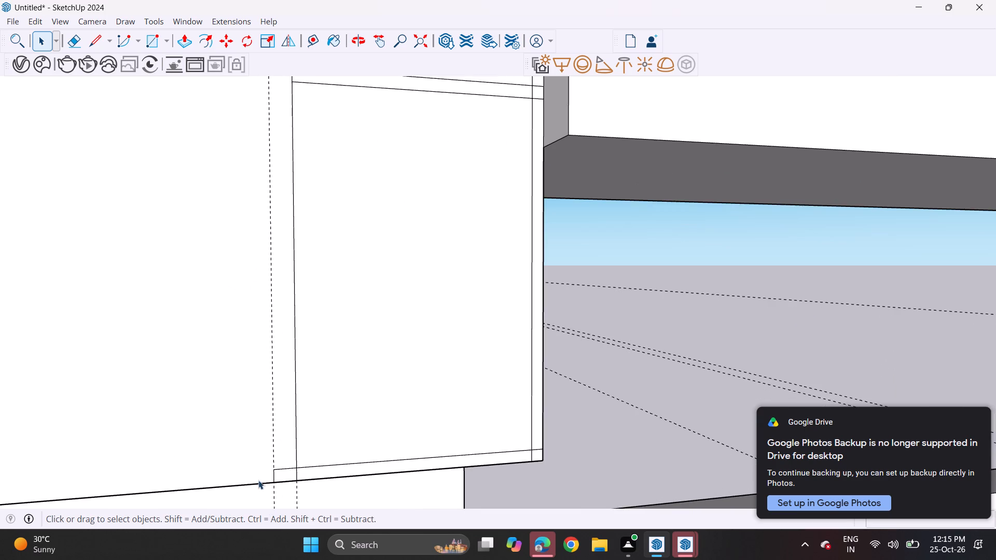
pyautogui.scroll(1, 261, 479)
pyautogui.keyDown('shift'); pyautogui.moveTo(266, 472); pyautogui.dragTo(279, 336, button='middle'); pyautogui.keyUp('shift')
pyautogui.scroll(9, 282, 354)
pyautogui.click(295, 308)
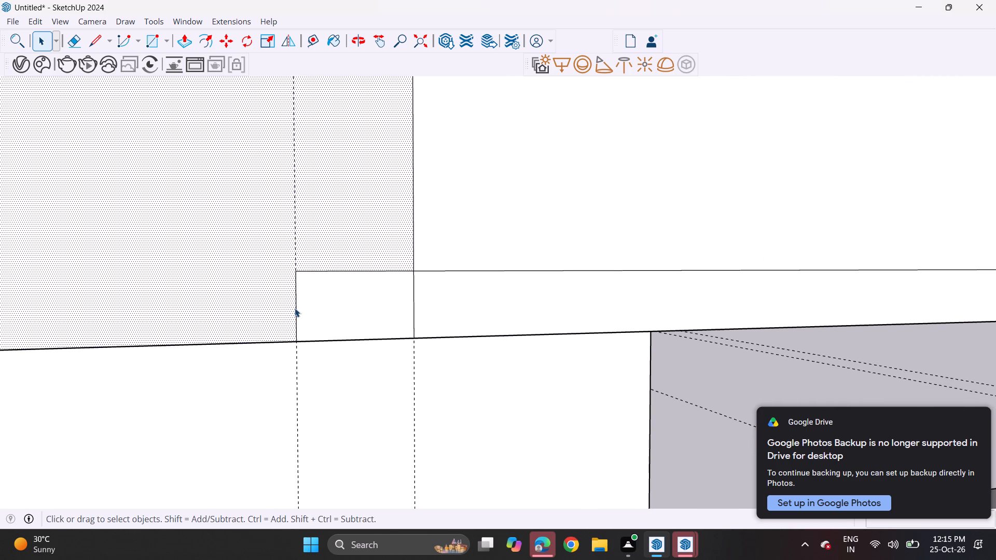
pyautogui.click(295, 308)
pyautogui.click(295, 308)
pyautogui.click(296, 313)
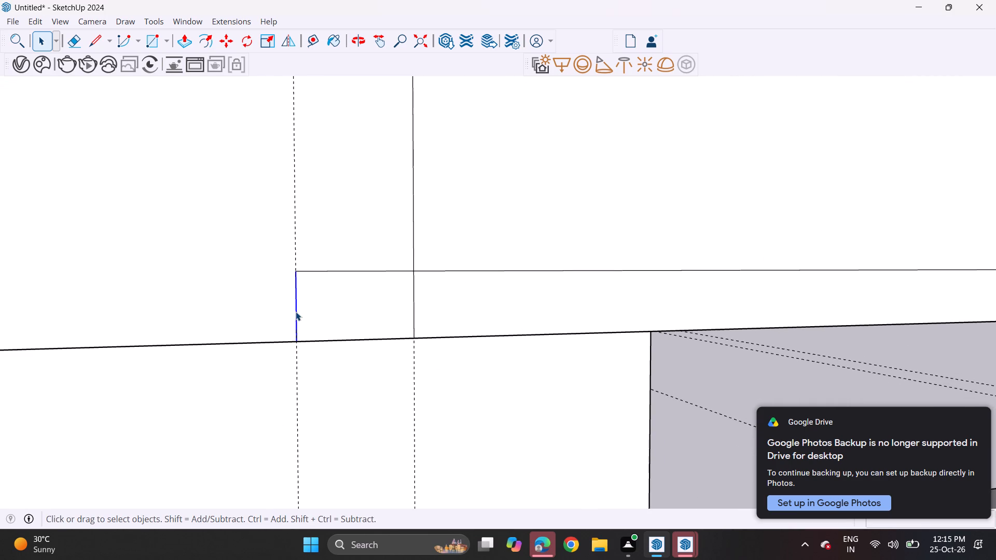
pyautogui.press('Delete')
pyautogui.scroll(-8, 256, 246)
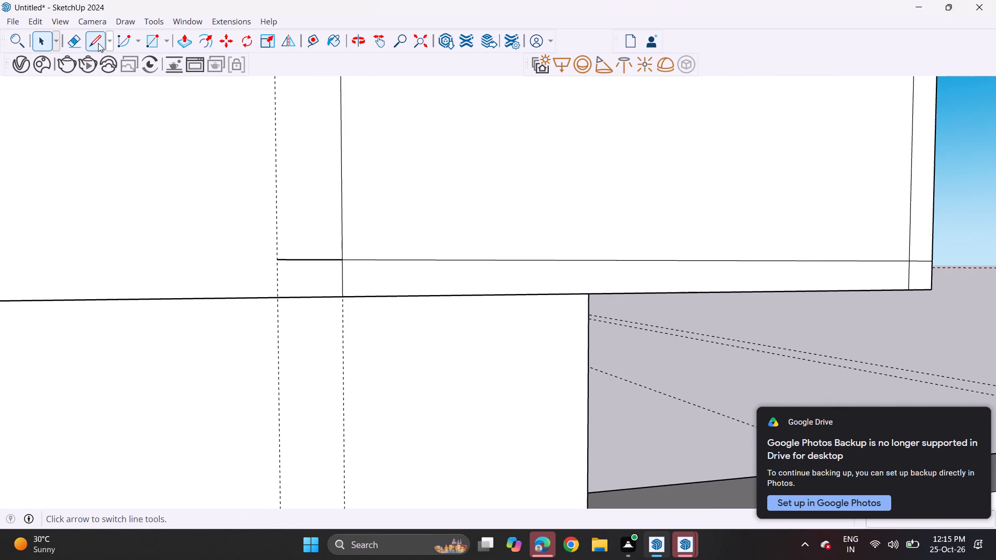
# Draw a vertical line about 4' 6" long from the block's top edge to its bottom edge, between the deleted edge's guide and the narrow section's inner line.
pyautogui.click(98, 43)
pyautogui.scroll(-6, 201, 285)
pyautogui.scroll(1, 208, 290)
pyautogui.scroll(-16, 208, 290)
pyautogui.keyDown('shift'); pyautogui.moveTo(228, 191); pyautogui.dragTo(267, 302, button='middle'); pyautogui.keyUp('shift')
pyautogui.keyDown('shift'); pyautogui.scroll(-1, 241, 238); pyautogui.keyUp('shift')
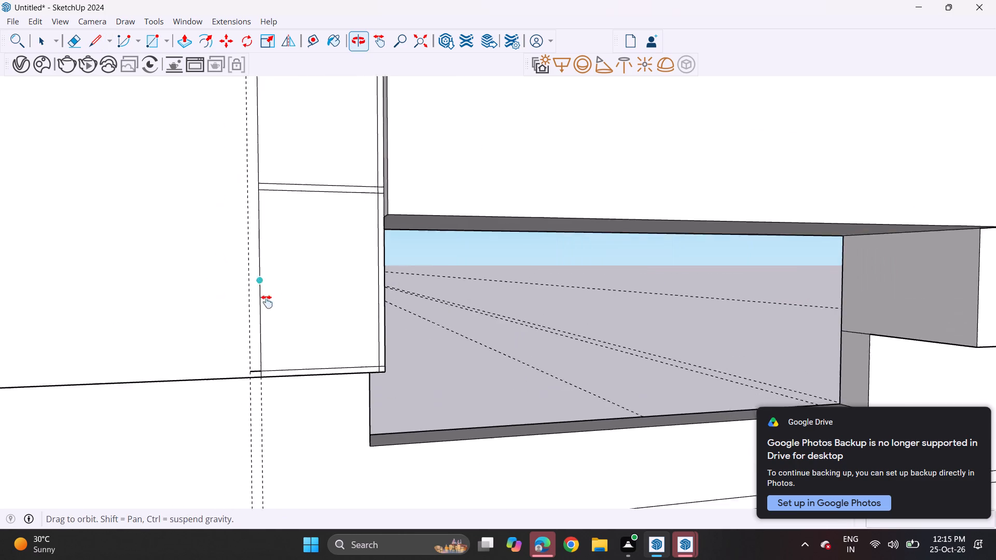
pyautogui.keyDown('shift'); pyautogui.moveTo(267, 302); pyautogui.dragTo(267, 302, button='middle'); pyautogui.keyUp('shift')
pyautogui.scroll(-6, 238, 254)
pyautogui.scroll(1, 265, 207)
pyautogui.keyDown('shift'); pyautogui.scroll(-1, 264, 205); pyautogui.keyUp('shift')
pyautogui.keyDown('shift'); pyautogui.moveTo(264, 205); pyautogui.dragTo(274, 335, button='middle'); pyautogui.keyUp('shift')
pyautogui.scroll(8, 271, 139)
pyautogui.scroll(-1, 254, 130)
pyautogui.scroll(3, 254, 130)
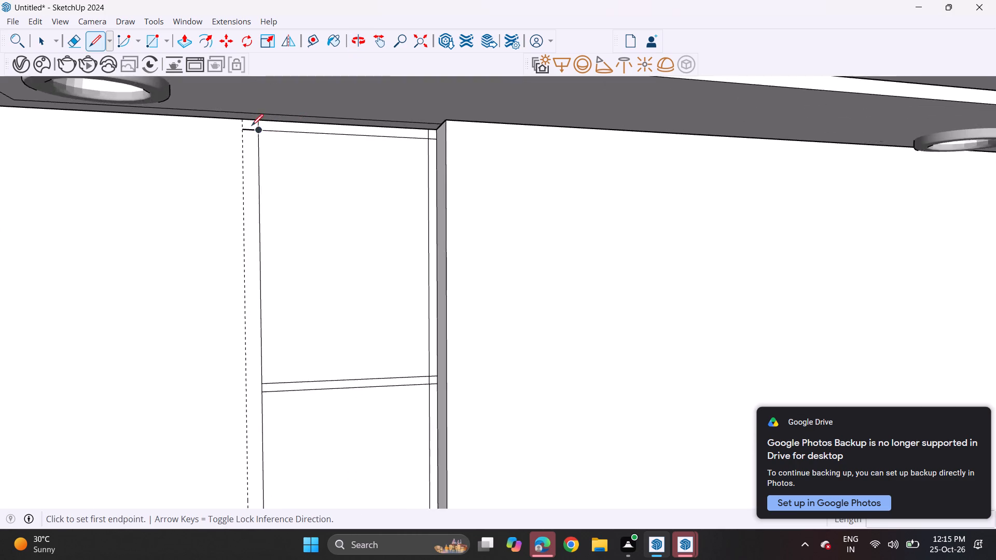
pyautogui.scroll(2, 252, 125)
pyautogui.scroll(-1, 250, 123)
pyautogui.scroll(3, 250, 123)
pyautogui.scroll(-1, 250, 123)
pyautogui.scroll(5, 248, 121)
pyautogui.click(250, 114)
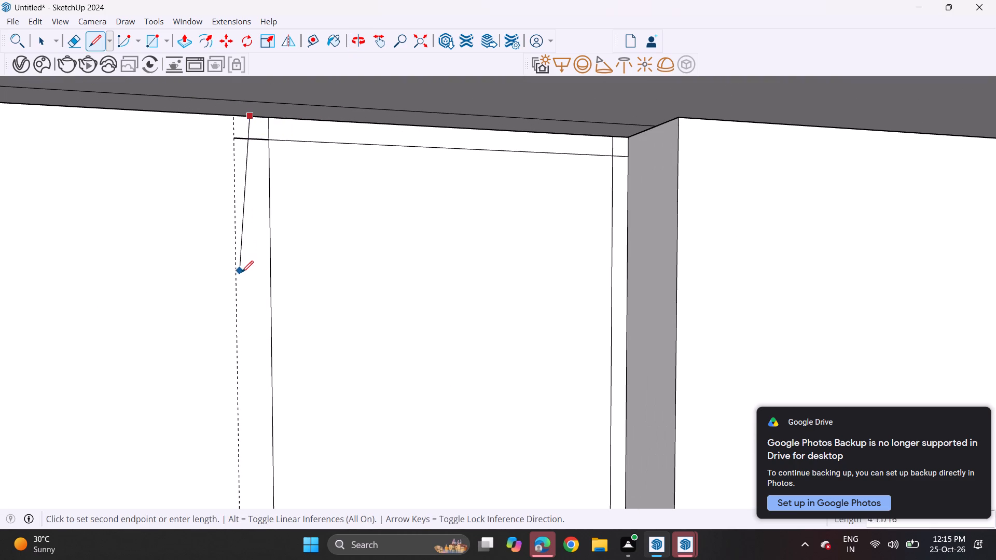
pyautogui.scroll(-11, 241, 274)
pyautogui.keyDown('shift'); pyautogui.scroll(1, 238, 383); pyautogui.keyUp('shift')
pyautogui.keyDown('shift'); pyautogui.moveTo(239, 383); pyautogui.dragTo(239, 248, button='middle'); pyautogui.keyUp('shift')
pyautogui.keyDown('shift'); pyautogui.scroll(1, 239, 233); pyautogui.keyUp('shift')
pyautogui.scroll(-5, 220, 295)
pyautogui.keyDown('shift'); pyautogui.moveTo(218, 430); pyautogui.dragTo(238, 307, button='middle'); pyautogui.keyUp('shift')
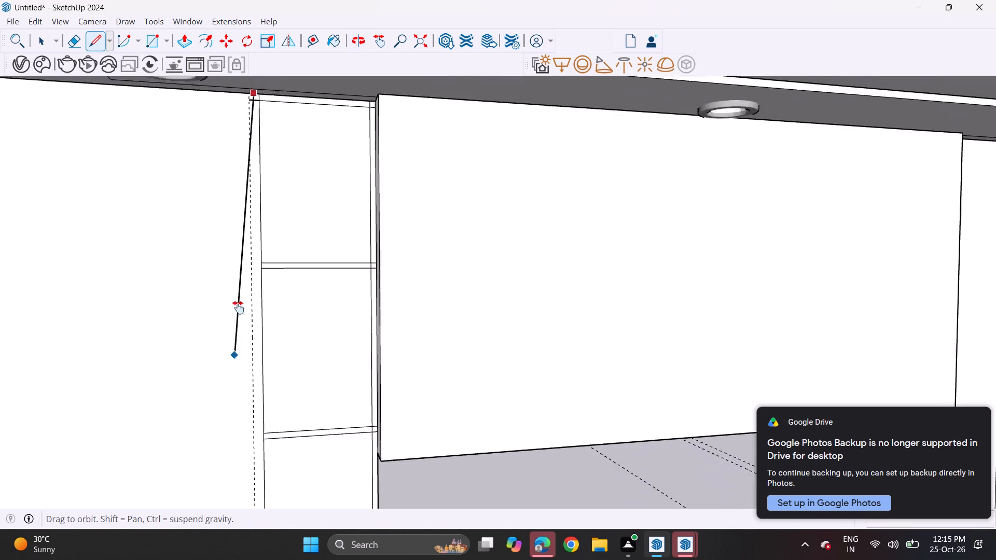
pyautogui.keyDown('shift'); pyautogui.moveTo(238, 307); pyautogui.dragTo(241, 232, button='middle'); pyautogui.keyUp('shift')
pyautogui.keyDown('shift'); pyautogui.moveTo(276, 444); pyautogui.dragTo(289, 278, button='middle'); pyautogui.keyUp('shift')
pyautogui.scroll(9, 284, 301)
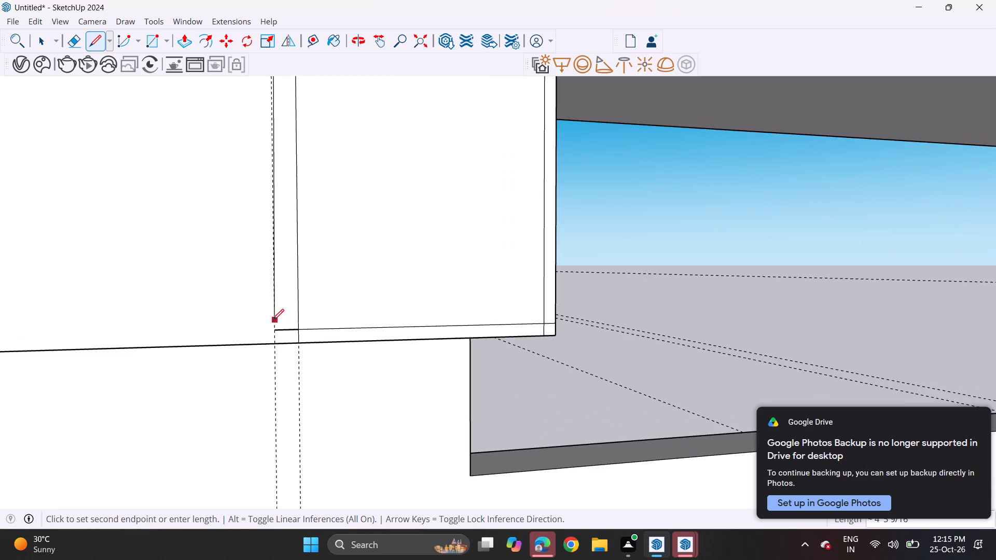
pyautogui.scroll(4, 280, 326)
pyautogui.click(287, 353)
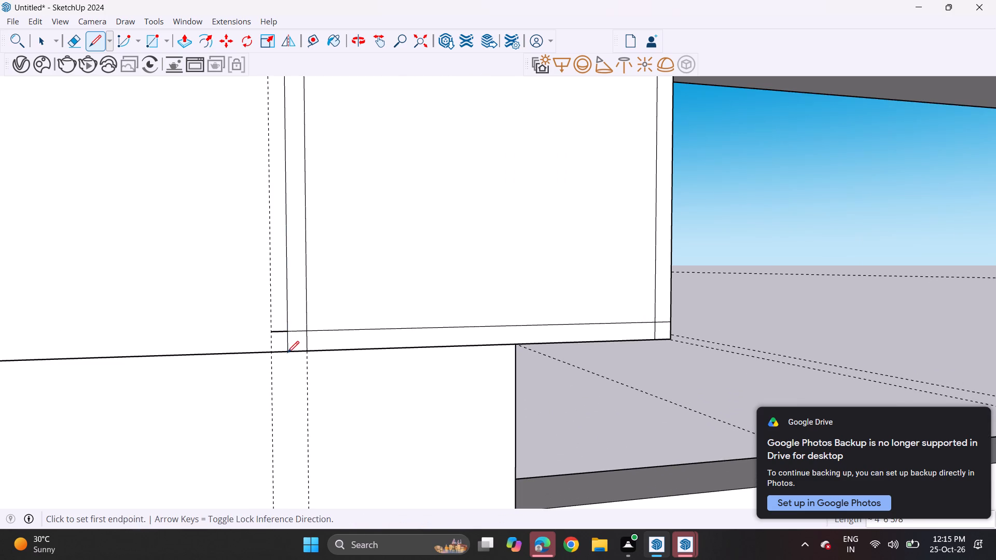
# Erase the two dashed vertical guide lines running along the left block's narrow section and down the wall below it.
pyautogui.scroll(-18, 275, 329)
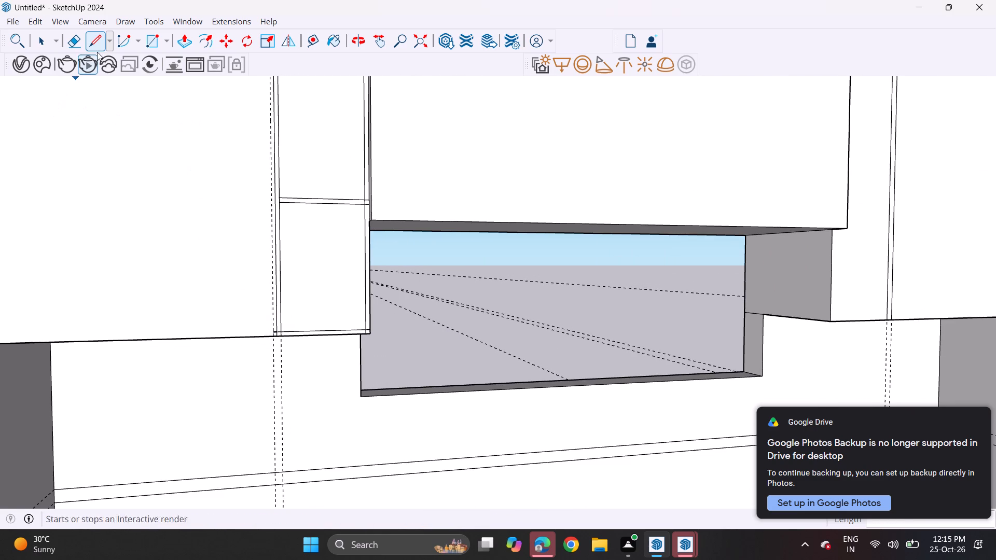
pyautogui.click(73, 40)
pyautogui.scroll(11, 265, 371)
pyautogui.scroll(-1, 287, 335)
pyautogui.scroll(1, 285, 326)
pyautogui.moveTo(284, 324); pyautogui.dragTo(271, 338)
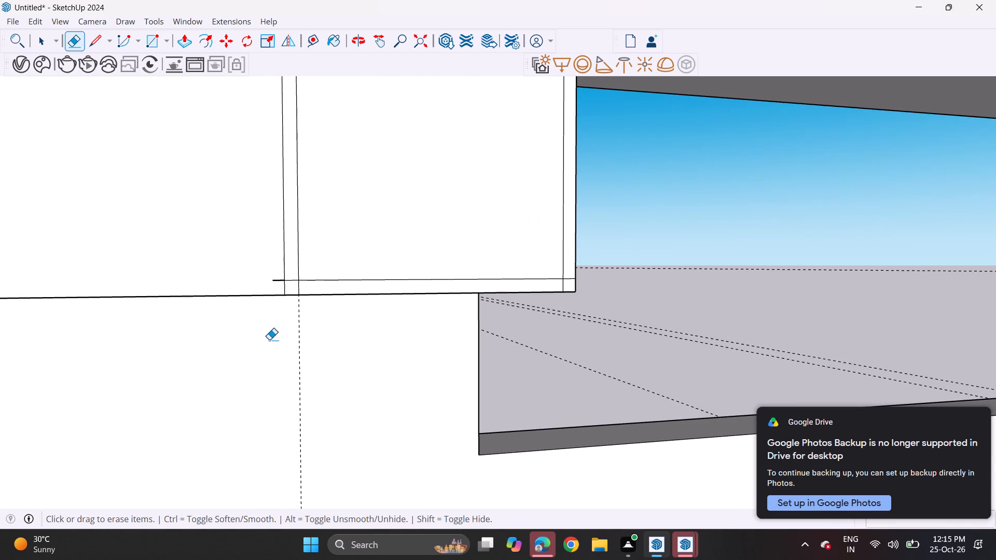
pyautogui.moveTo(302, 342); pyautogui.dragTo(299, 351)
pyautogui.scroll(7, 261, 336)
pyautogui.scroll(-6, 378, 324)
pyautogui.moveTo(387, 342); pyautogui.dragTo(410, 346)
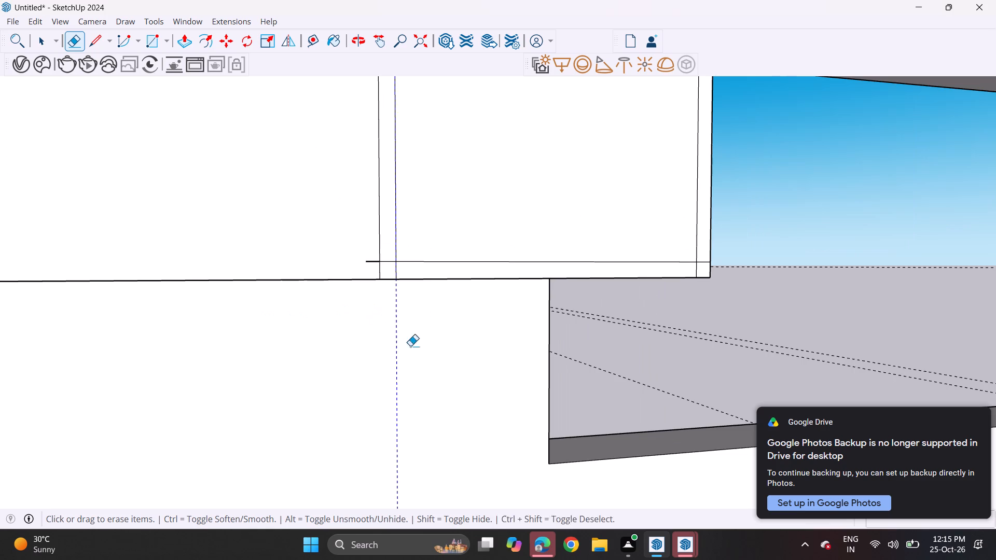
pyautogui.moveTo(410, 346); pyautogui.dragTo(426, 355)
pyautogui.scroll(-2, 374, 270)
pyautogui.scroll(6, 374, 270)
# Erase the overhanging stub and crossing line pieces at both bottom corners of the narrow section's frame.
pyautogui.moveTo(369, 257); pyautogui.dragTo(372, 269)
pyautogui.scroll(-4, 359, 257)
pyautogui.scroll(1, 359, 258)
pyautogui.scroll(-5, 359, 258)
pyautogui.scroll(10, 368, 258)
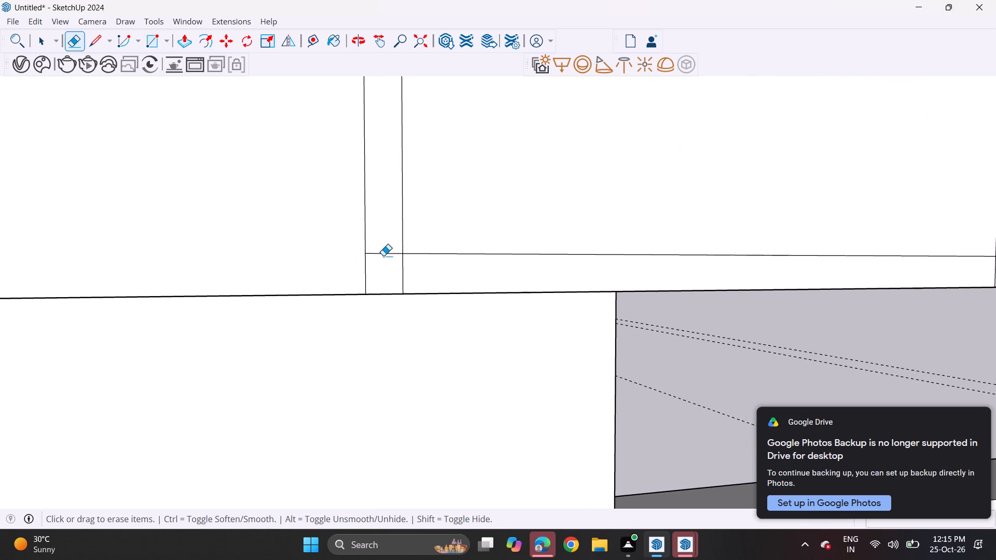
pyautogui.click(383, 256)
pyautogui.moveTo(387, 249); pyautogui.dragTo(391, 258)
pyautogui.scroll(-7, 382, 267)
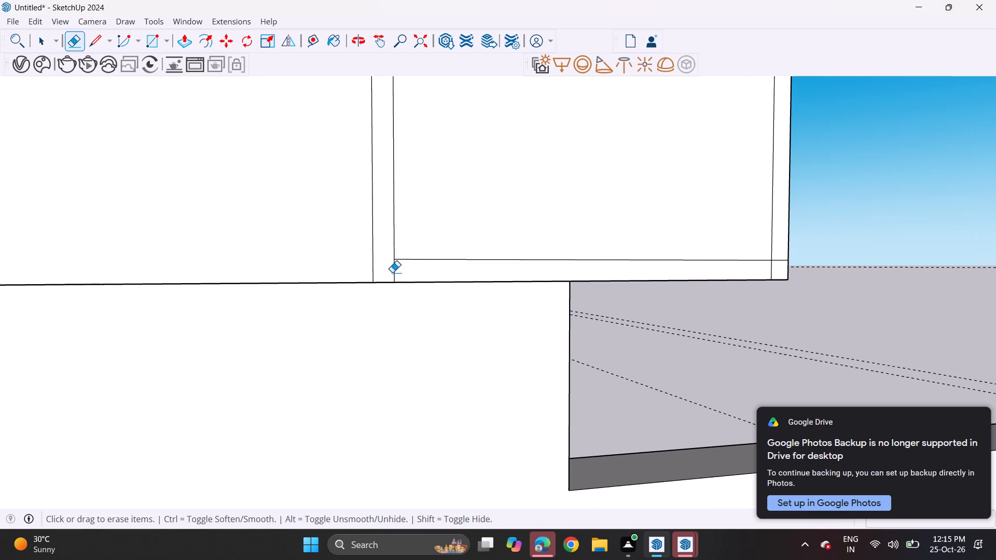
pyautogui.click(393, 273)
pyautogui.scroll(-6, 394, 272)
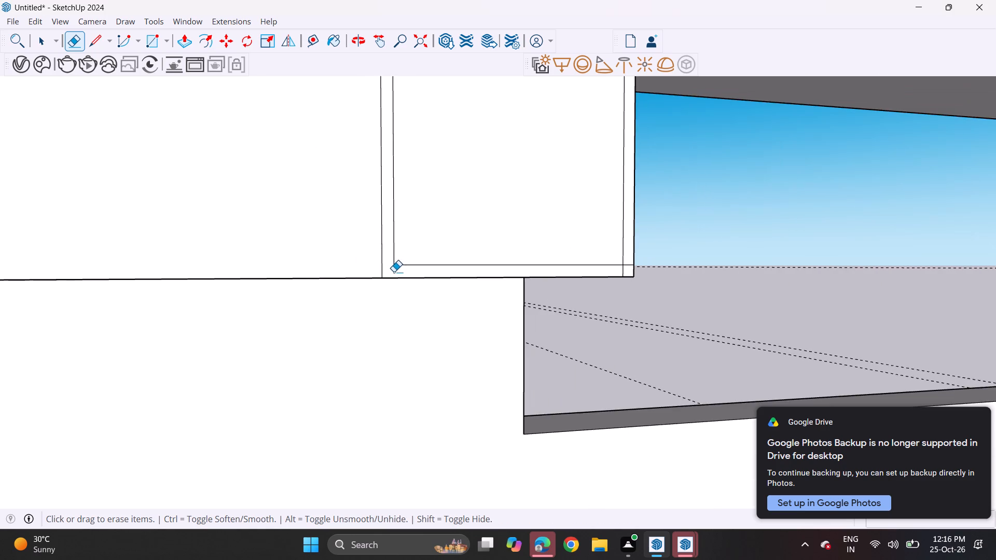
pyautogui.scroll(-6, 389, 264)
pyautogui.scroll(1, 389, 264)
pyautogui.scroll(-1, 389, 264)
pyautogui.scroll(17, 523, 246)
pyautogui.moveTo(547, 282); pyautogui.dragTo(548, 293)
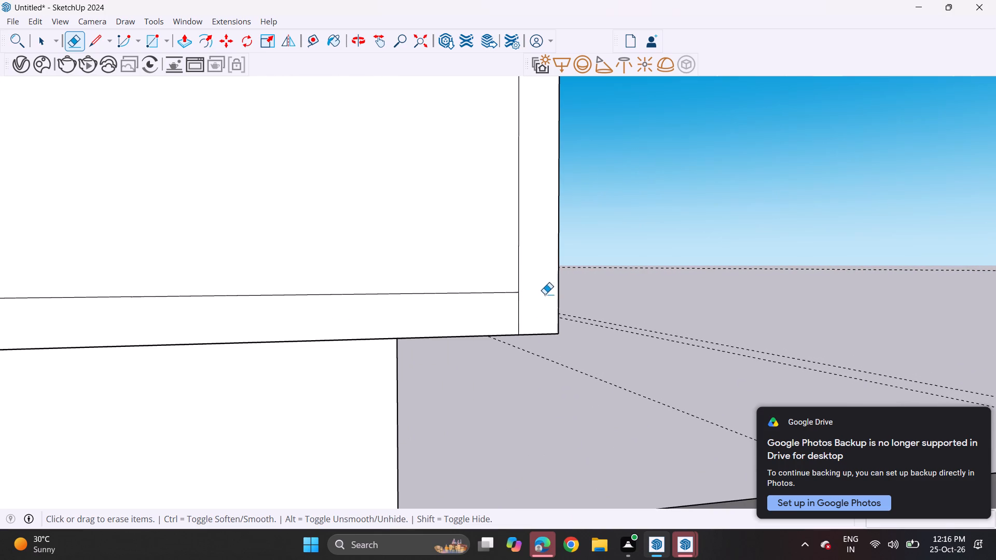
pyautogui.moveTo(533, 304); pyautogui.dragTo(520, 312)
pyautogui.scroll(-20, 493, 311)
pyautogui.scroll(-1, 493, 311)
pyautogui.scroll(1, 413, 277)
pyautogui.scroll(-9, 413, 277)
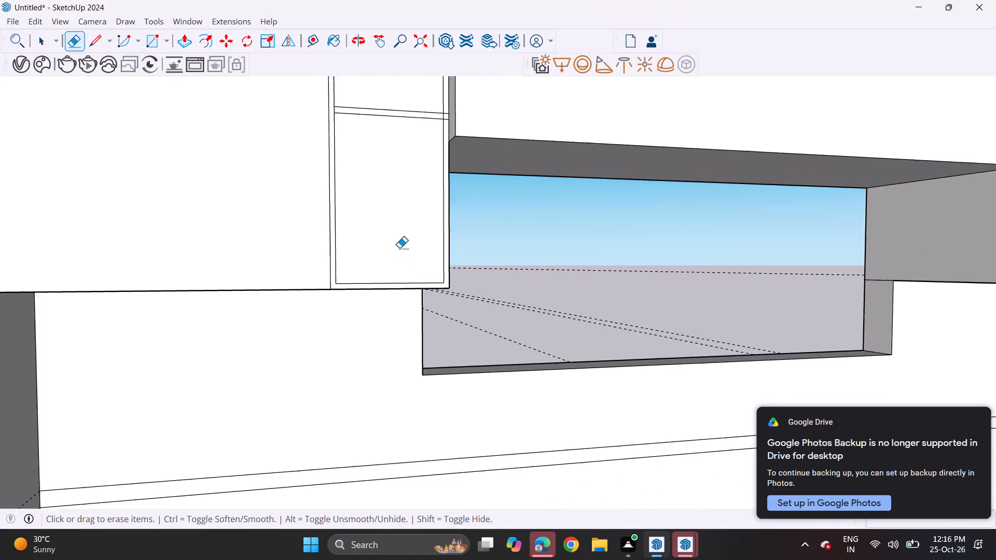
# Erase the short ends of the lower and upper shelf strips that cross the vertical frame strip beside the central block.
pyautogui.keyDown('shift'); pyautogui.moveTo(408, 174); pyautogui.dragTo(380, 285, button='middle'); pyautogui.keyUp('shift')
pyautogui.scroll(10, 400, 273)
pyautogui.scroll(-1, 403, 262)
pyautogui.scroll(9, 403, 259)
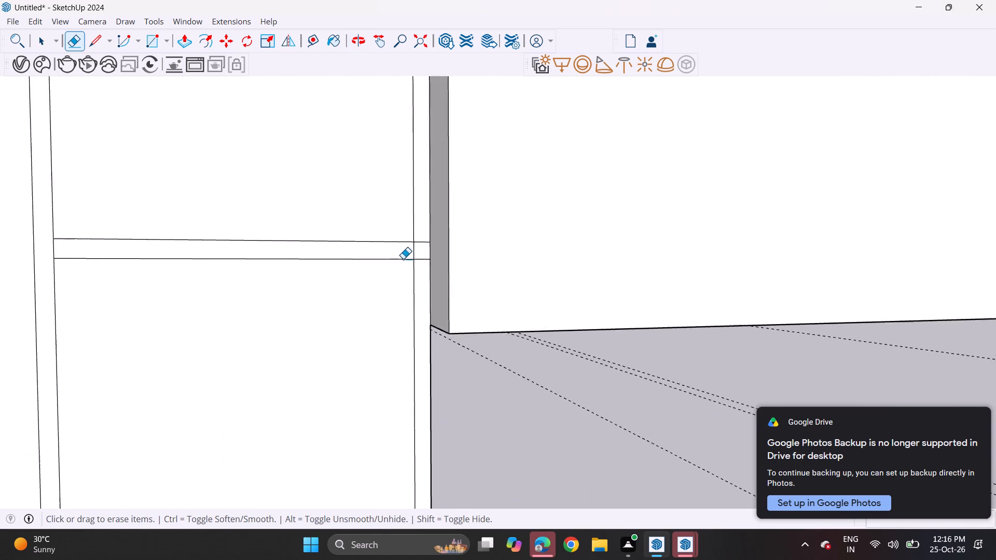
pyautogui.scroll(4, 403, 259)
pyautogui.moveTo(441, 215); pyautogui.dragTo(438, 264)
pyautogui.scroll(-15, 414, 253)
pyautogui.scroll(-5, 231, 247)
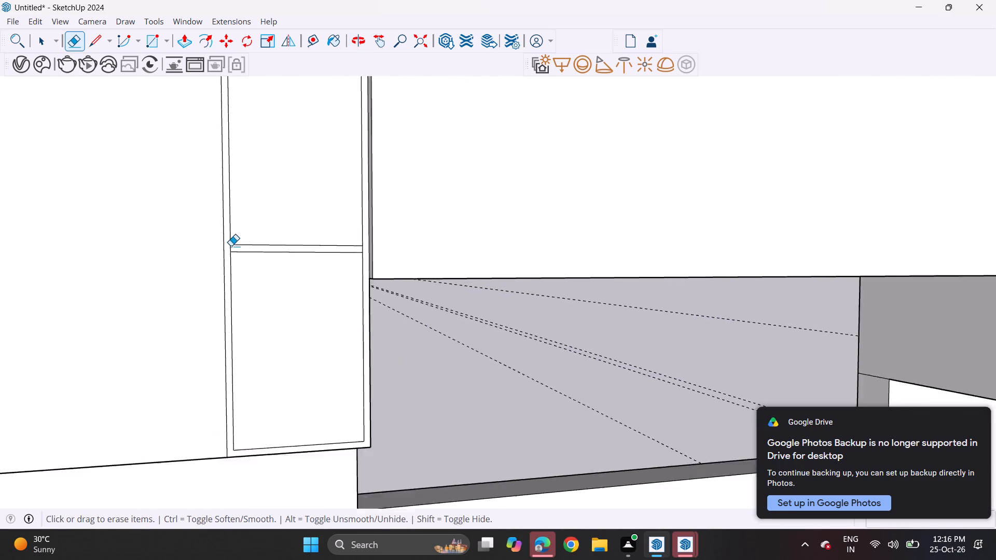
pyautogui.scroll(-2, 231, 246)
pyautogui.keyDown('shift'); pyautogui.moveTo(262, 166); pyautogui.dragTo(279, 326, button='middle'); pyautogui.keyUp('shift')
pyautogui.scroll(3, 366, 240)
pyautogui.scroll(-1, 354, 247)
pyautogui.scroll(3, 351, 249)
pyautogui.scroll(-1, 333, 275)
pyautogui.scroll(10, 334, 275)
pyautogui.scroll(-1, 333, 272)
pyautogui.scroll(5, 333, 272)
pyautogui.moveTo(330, 243); pyautogui.dragTo(340, 286)
pyautogui.scroll(-20, 325, 283)
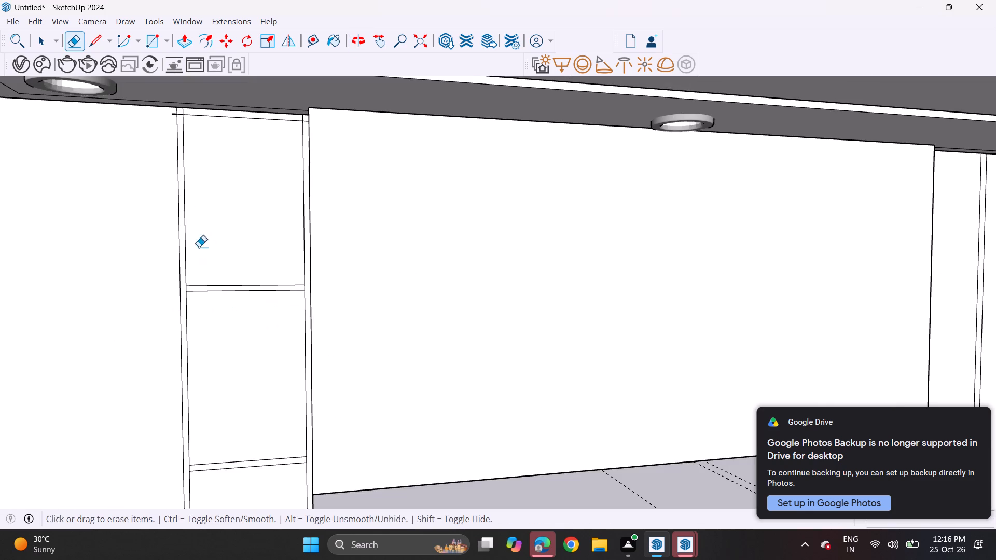
# Erase the overhanging stub and crossing line pieces at both top corners of the narrow section's frame.
pyautogui.scroll(20, 181, 97)
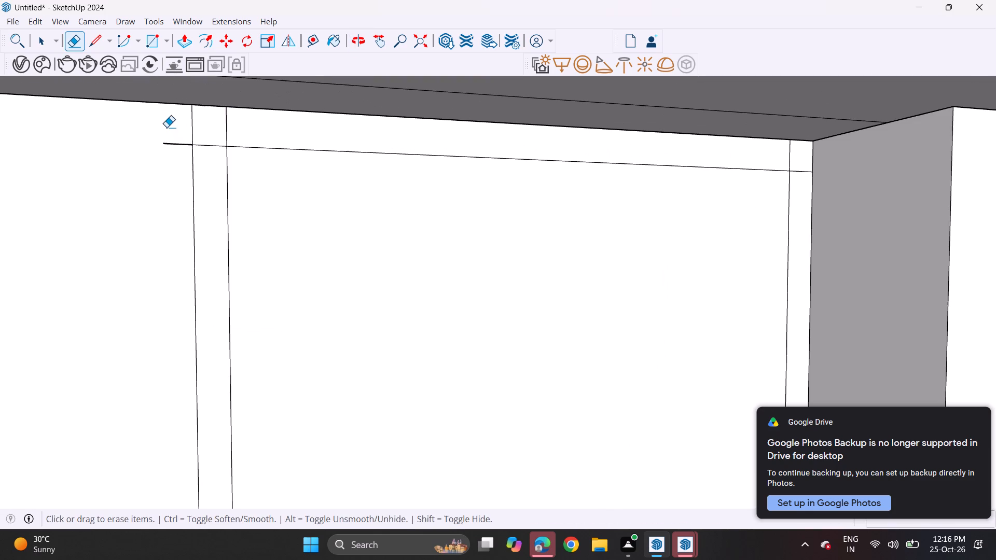
pyautogui.moveTo(173, 139); pyautogui.dragTo(178, 156)
pyautogui.moveTo(213, 138); pyautogui.dragTo(213, 155)
pyautogui.moveTo(220, 121); pyautogui.dragTo(227, 122)
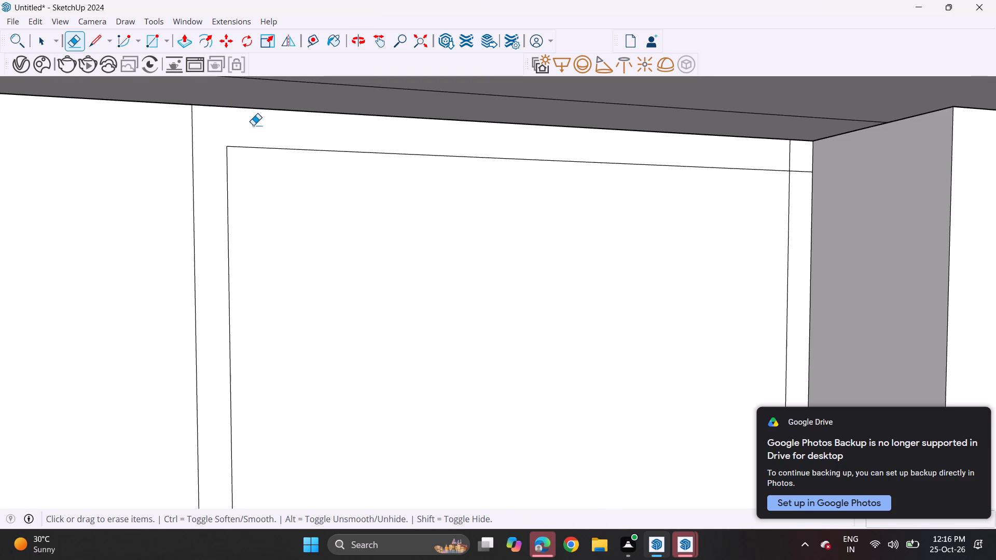
pyautogui.scroll(-3, 245, 134)
pyautogui.scroll(1, 248, 148)
pyautogui.scroll(-3, 251, 151)
pyautogui.scroll(5, 694, 151)
pyautogui.moveTo(655, 170); pyautogui.dragTo(648, 192)
pyautogui.moveTo(644, 163); pyautogui.dragTo(622, 156)
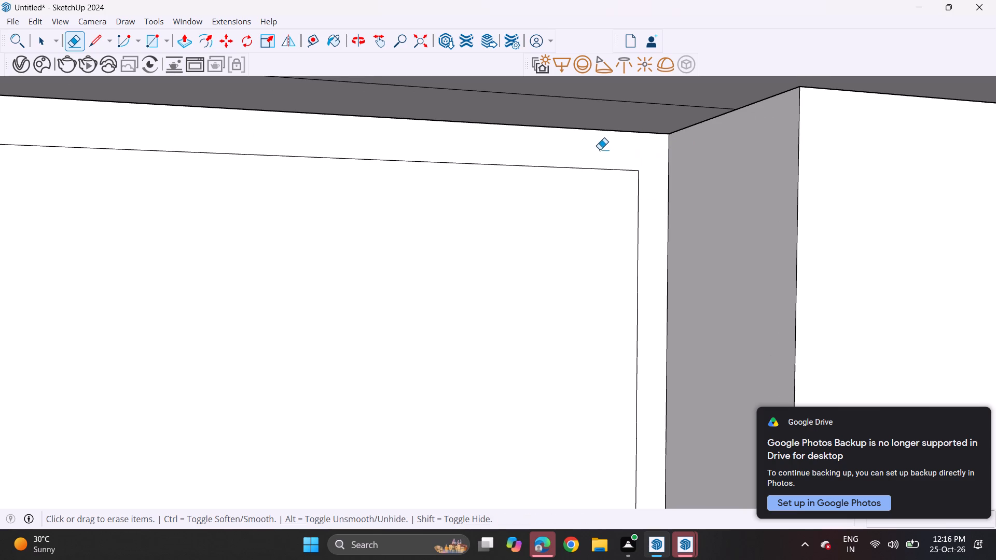
# Push the three compartment faces of the left block's narrow section inward about 1' 11 3/4" to form open shelves.
pyautogui.scroll(-2, 554, 165)
pyautogui.scroll(1, 545, 179)
pyautogui.scroll(-7, 542, 184)
pyautogui.scroll(1, 503, 235)
pyautogui.scroll(-13, 504, 237)
pyautogui.keyDown('shift'); pyautogui.moveTo(486, 281); pyautogui.dragTo(399, 138, button='middle'); pyautogui.keyUp('shift')
pyautogui.keyDown('shift'); pyautogui.scroll(1, 393, 133); pyautogui.keyUp('shift')
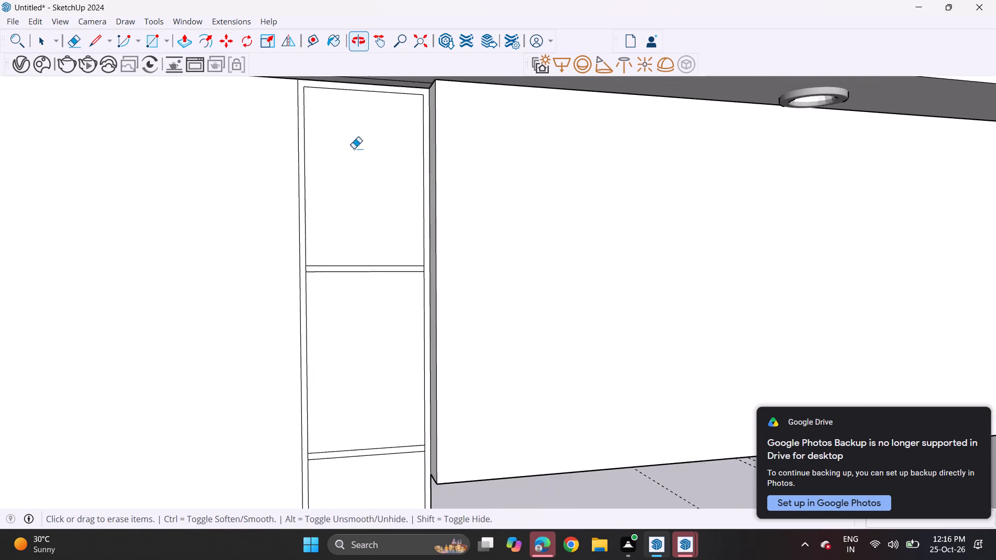
pyautogui.scroll(-2, 321, 183)
pyautogui.scroll(1, 319, 200)
pyautogui.scroll(-1, 319, 203)
pyautogui.scroll(-4, 379, 263)
pyautogui.keyDown('shift'); pyautogui.moveTo(388, 298); pyautogui.dragTo(343, 244, button='middle'); pyautogui.keyUp('shift')
pyautogui.click(183, 43)
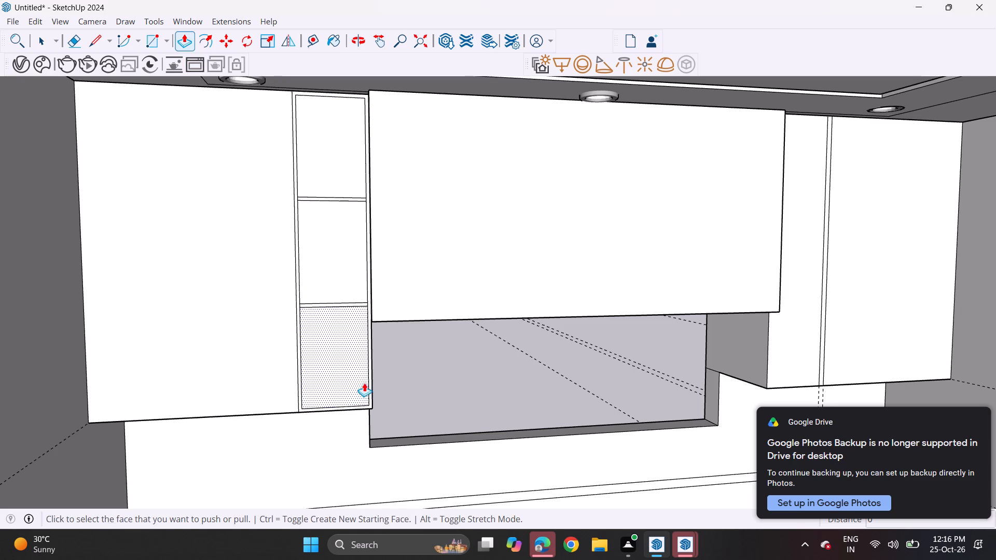
pyautogui.moveTo(354, 369); pyautogui.dragTo(341, 403, button='middle')
pyautogui.click(333, 394)
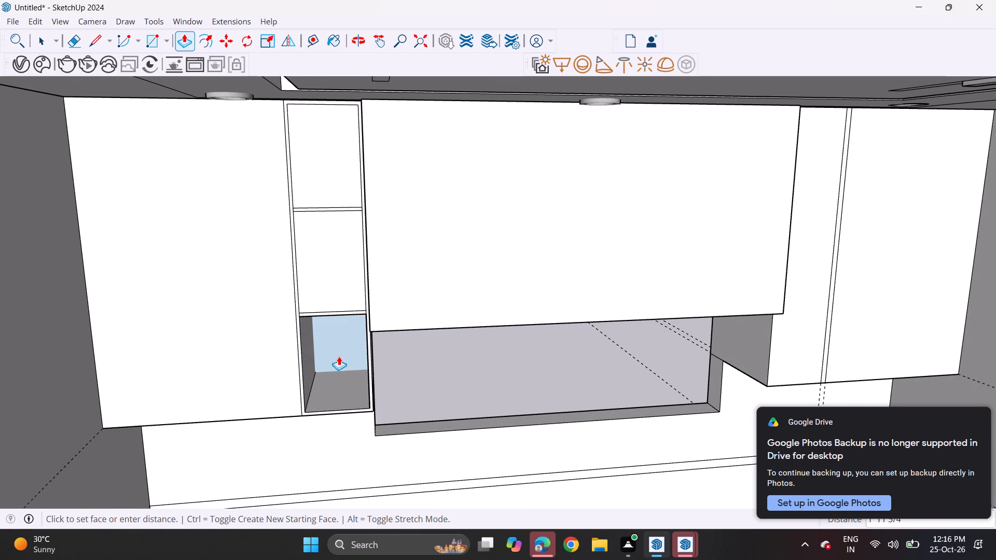
pyautogui.click(339, 358)
pyautogui.doubleClick(350, 261)
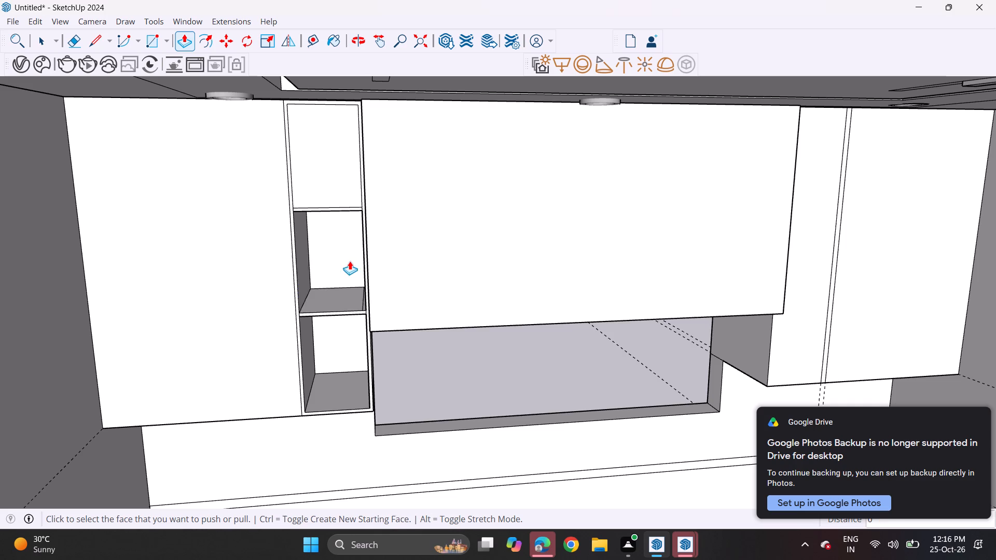
pyautogui.doubleClick(338, 149)
# Erase the leftover edge lines along the underside and top of the lower shelf, beside the compartments' side wall near the central block.
pyautogui.moveTo(316, 305); pyautogui.dragTo(384, 319, button='middle')
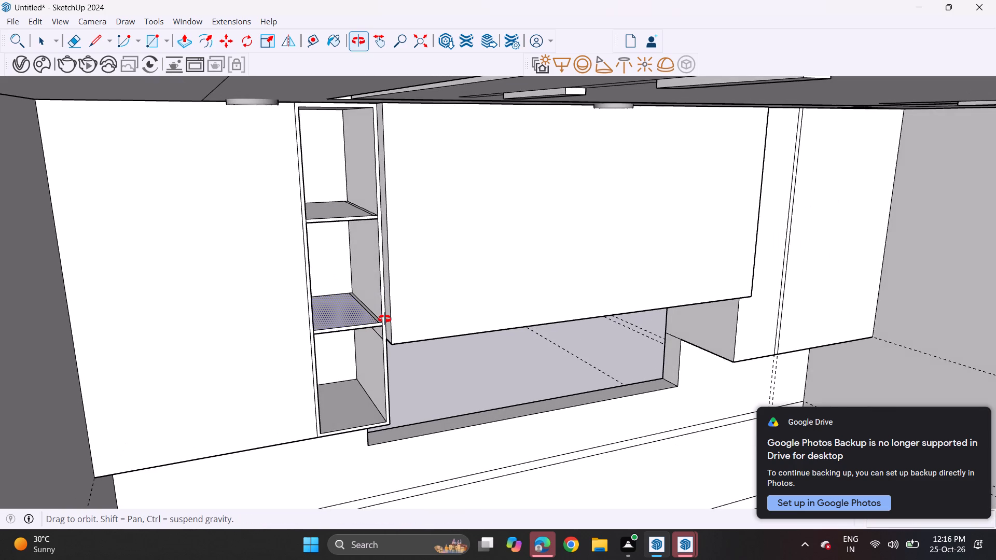
pyautogui.moveTo(384, 319); pyautogui.dragTo(371, 285, button='middle')
pyautogui.scroll(1, 368, 291)
pyautogui.moveTo(368, 291); pyautogui.dragTo(344, 239, button='middle')
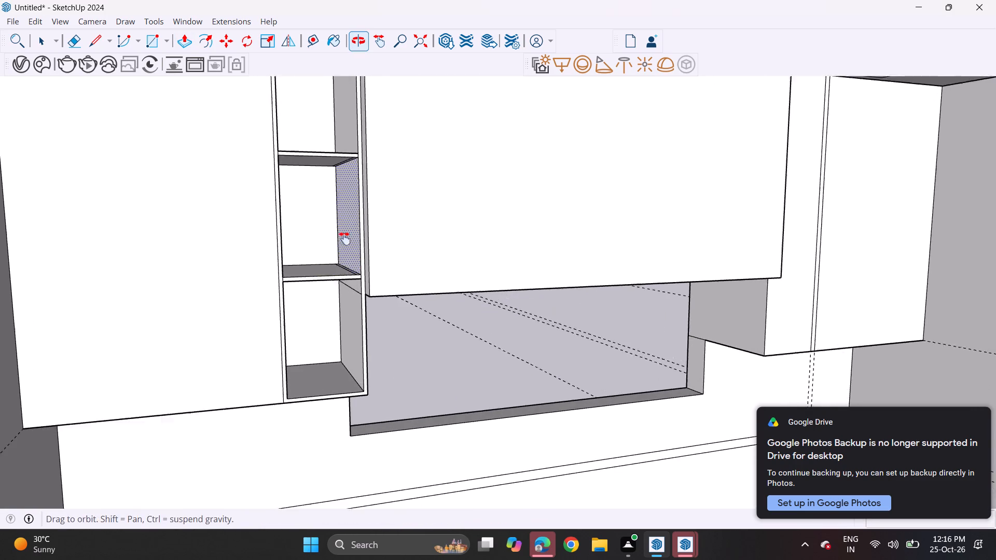
pyautogui.moveTo(344, 239); pyautogui.dragTo(342, 223, button='middle')
pyautogui.moveTo(327, 284); pyautogui.dragTo(327, 306, button='middle')
pyautogui.click(73, 44)
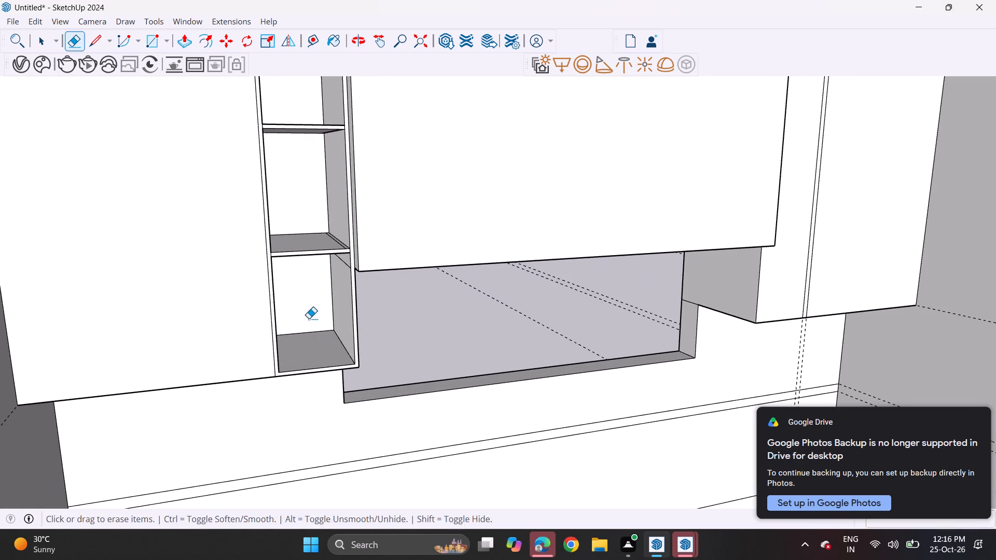
pyautogui.moveTo(309, 319); pyautogui.dragTo(317, 273, button='middle')
pyautogui.scroll(1, 309, 319)
pyautogui.scroll(1, 327, 262)
pyautogui.scroll(-1, 327, 262)
pyautogui.scroll(3, 327, 262)
pyautogui.moveTo(357, 233); pyautogui.dragTo(357, 242)
pyautogui.moveTo(351, 230); pyautogui.dragTo(351, 240)
pyautogui.scroll(4, 345, 223)
pyautogui.scroll(-1, 344, 220)
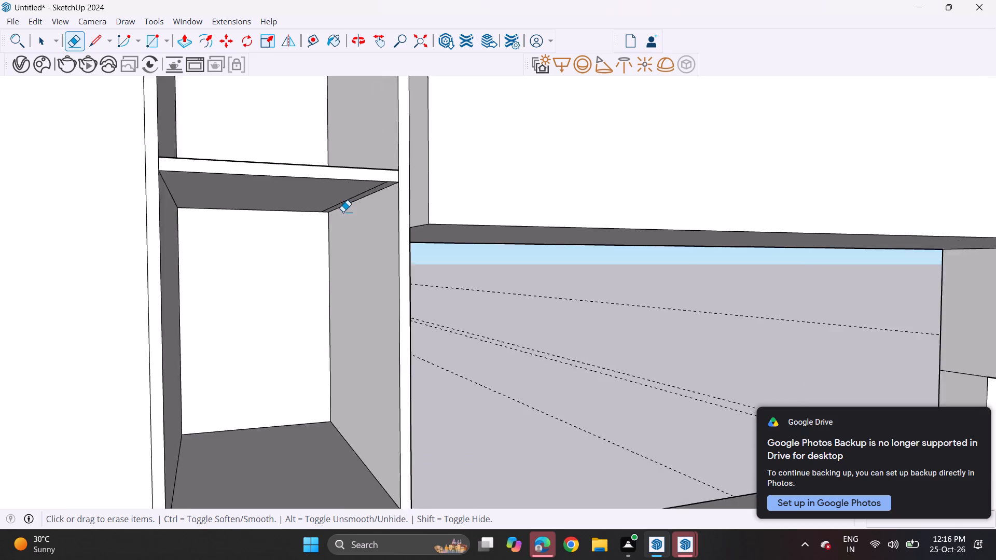
pyautogui.scroll(5, 343, 207)
pyautogui.click(344, 198)
pyautogui.scroll(-4, 338, 198)
pyautogui.scroll(1, 338, 198)
pyautogui.moveTo(346, 185); pyautogui.dragTo(341, 272, button='middle')
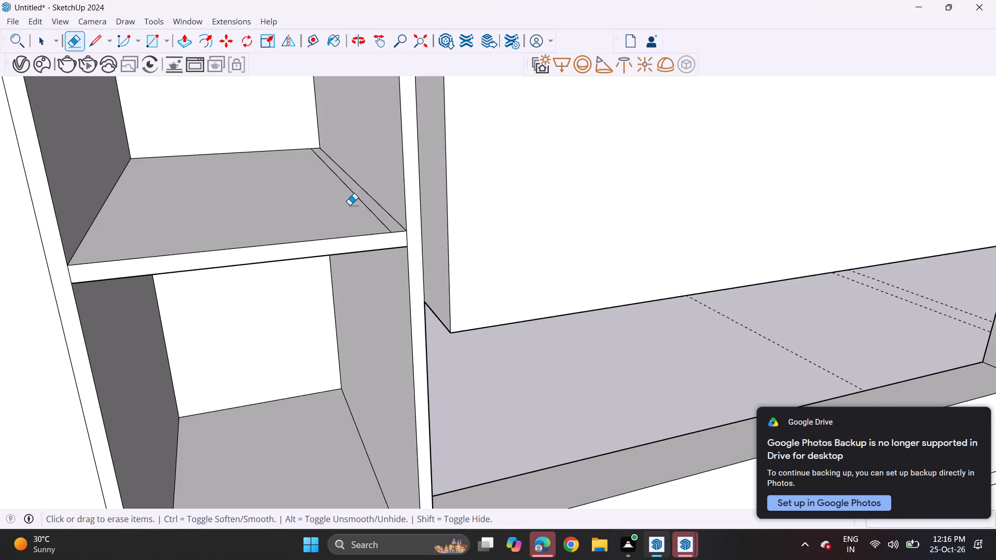
pyautogui.scroll(4, 349, 197)
pyautogui.click(363, 200)
# Erase the leftover edge line on top of the upper shelf, beside the side wall near the central block.
pyautogui.scroll(-19, 335, 222)
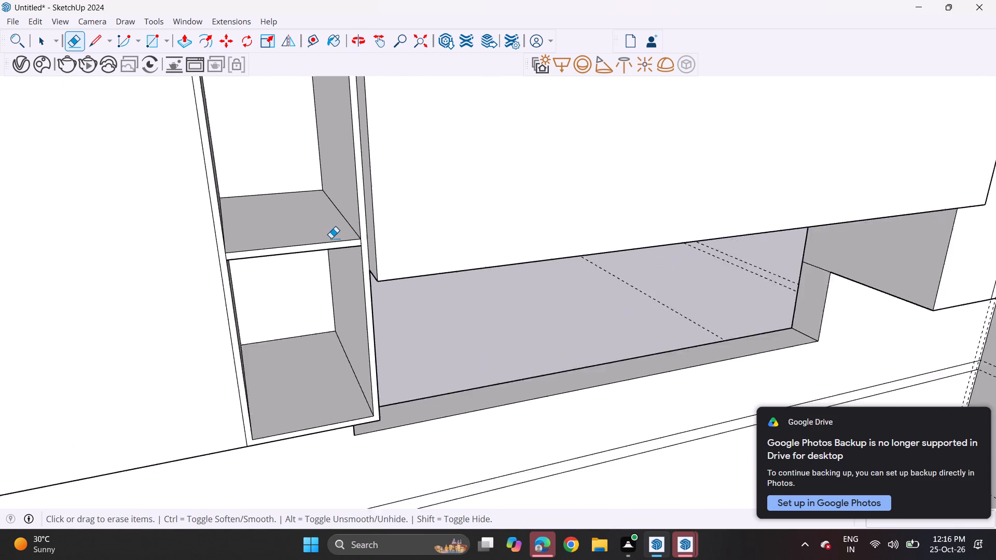
pyautogui.keyDown('shift'); pyautogui.moveTo(331, 215); pyautogui.dragTo(337, 356, button='middle'); pyautogui.keyUp('shift')
pyautogui.keyDown('shift'); pyautogui.moveTo(349, 347); pyautogui.dragTo(303, 129, button='middle'); pyautogui.keyUp('shift')
pyautogui.keyDown('shift'); pyautogui.scroll(1, 345, 234); pyautogui.keyUp('shift')
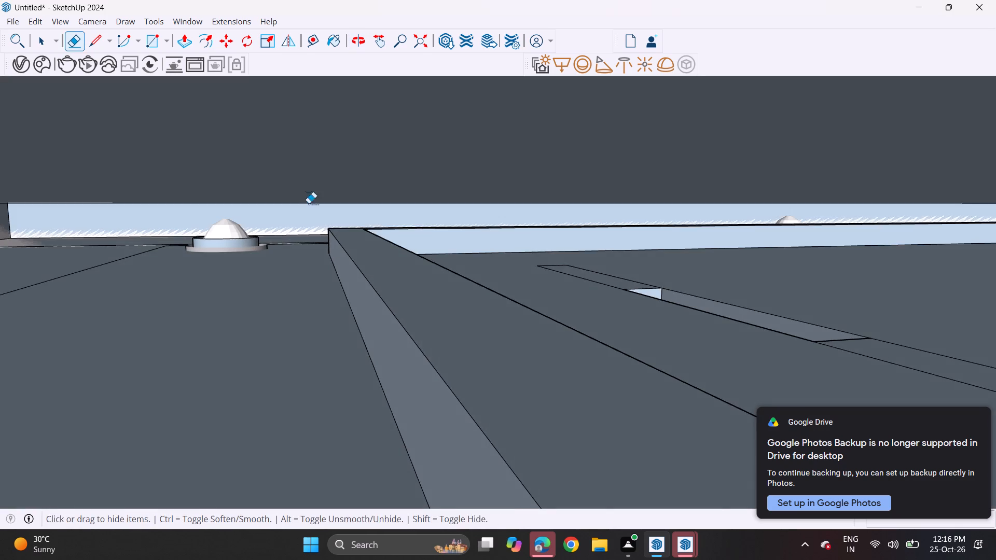
pyautogui.keyDown('shift'); pyautogui.moveTo(324, 324); pyautogui.dragTo(297, 159, button='middle'); pyautogui.keyUp('shift')
pyautogui.keyDown('shift'); pyautogui.scroll(1, 292, 139); pyautogui.keyUp('shift')
pyautogui.keyDown('shift'); pyautogui.moveTo(332, 309); pyautogui.dragTo(276, 212, button='middle'); pyautogui.keyUp('shift')
pyautogui.moveTo(292, 235); pyautogui.dragTo(319, 256, button='middle')
pyautogui.scroll(2, 345, 251)
pyautogui.scroll(-1, 346, 251)
pyautogui.scroll(2, 346, 251)
pyautogui.scroll(-1, 352, 240)
pyautogui.scroll(4, 352, 240)
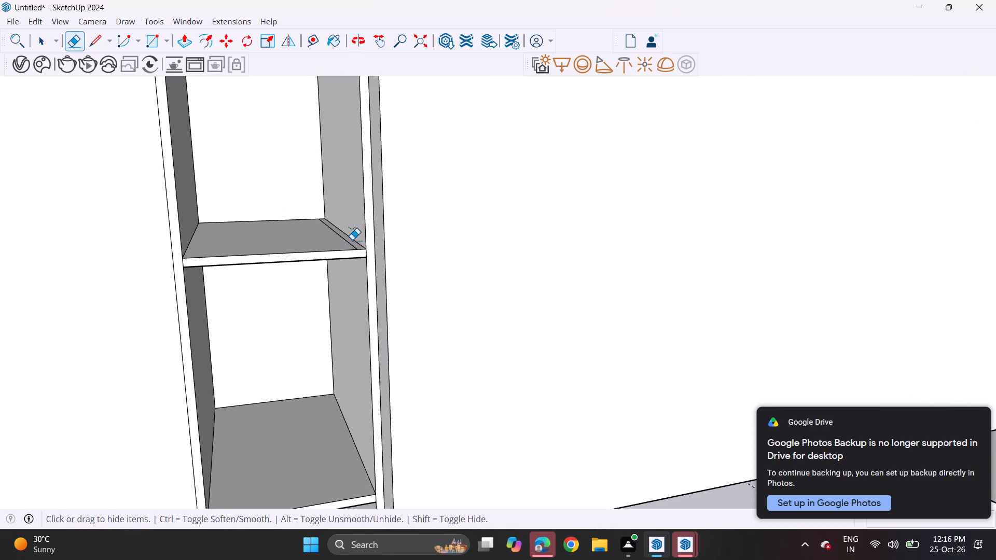
pyautogui.click(336, 233)
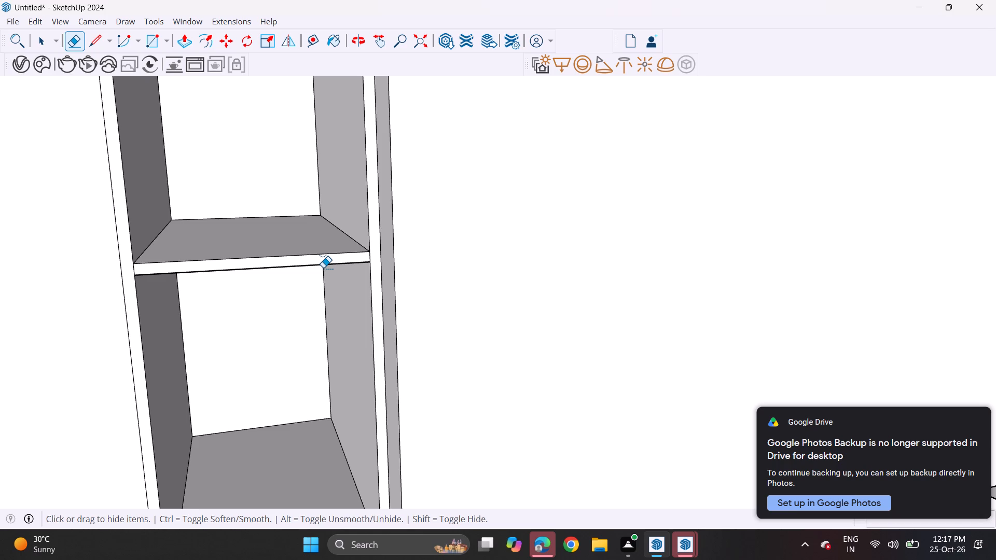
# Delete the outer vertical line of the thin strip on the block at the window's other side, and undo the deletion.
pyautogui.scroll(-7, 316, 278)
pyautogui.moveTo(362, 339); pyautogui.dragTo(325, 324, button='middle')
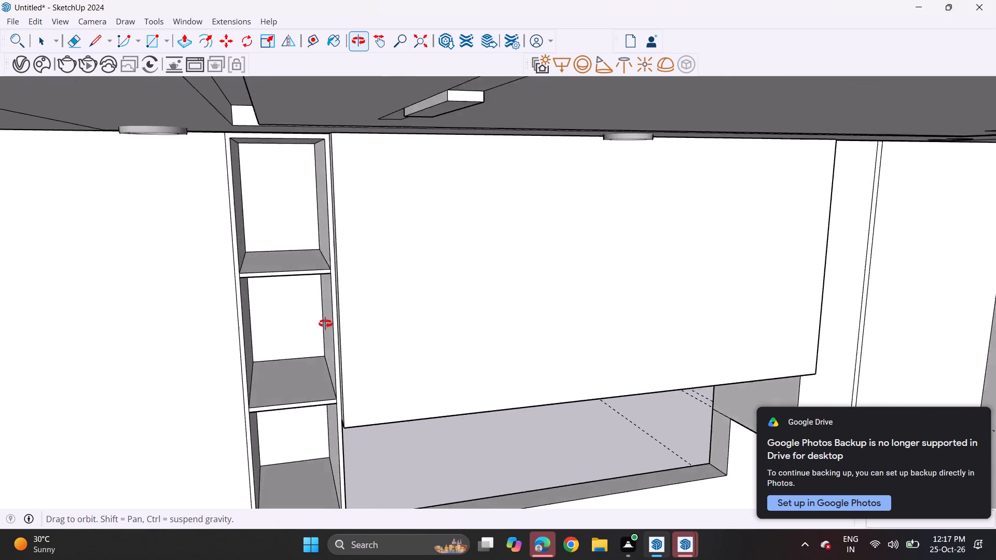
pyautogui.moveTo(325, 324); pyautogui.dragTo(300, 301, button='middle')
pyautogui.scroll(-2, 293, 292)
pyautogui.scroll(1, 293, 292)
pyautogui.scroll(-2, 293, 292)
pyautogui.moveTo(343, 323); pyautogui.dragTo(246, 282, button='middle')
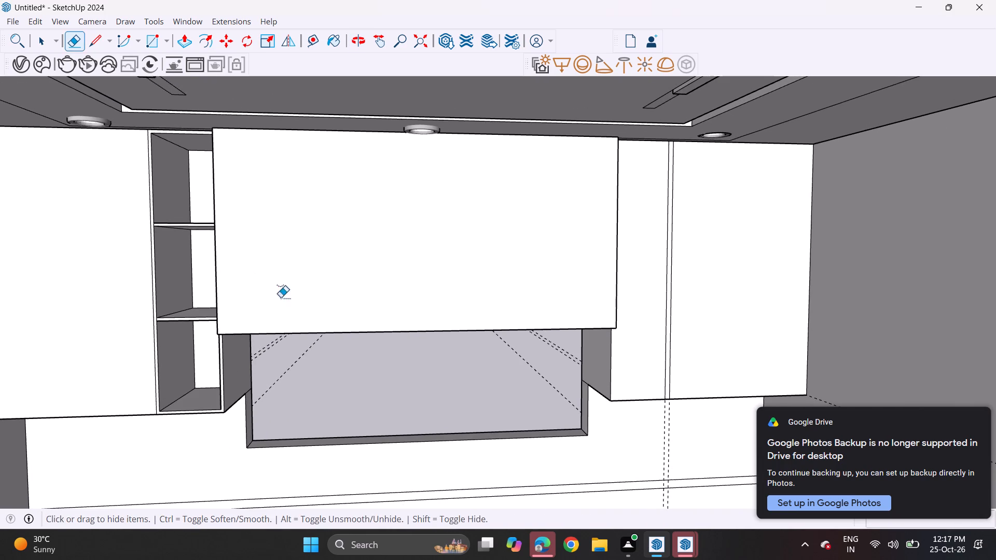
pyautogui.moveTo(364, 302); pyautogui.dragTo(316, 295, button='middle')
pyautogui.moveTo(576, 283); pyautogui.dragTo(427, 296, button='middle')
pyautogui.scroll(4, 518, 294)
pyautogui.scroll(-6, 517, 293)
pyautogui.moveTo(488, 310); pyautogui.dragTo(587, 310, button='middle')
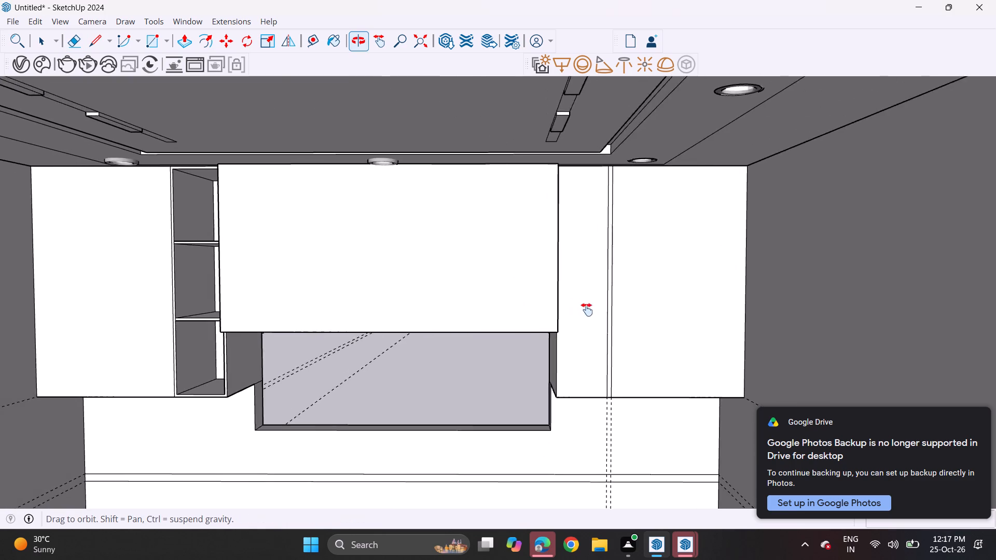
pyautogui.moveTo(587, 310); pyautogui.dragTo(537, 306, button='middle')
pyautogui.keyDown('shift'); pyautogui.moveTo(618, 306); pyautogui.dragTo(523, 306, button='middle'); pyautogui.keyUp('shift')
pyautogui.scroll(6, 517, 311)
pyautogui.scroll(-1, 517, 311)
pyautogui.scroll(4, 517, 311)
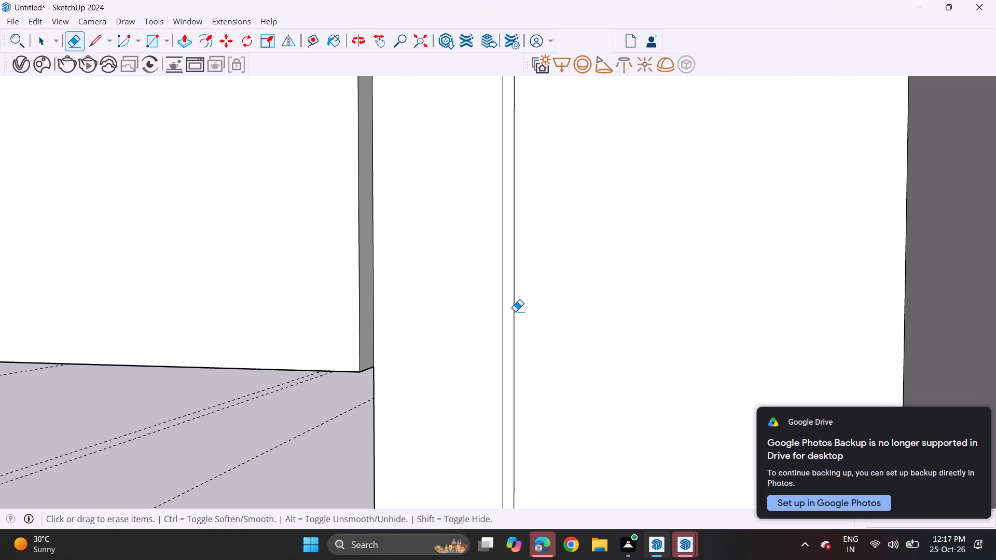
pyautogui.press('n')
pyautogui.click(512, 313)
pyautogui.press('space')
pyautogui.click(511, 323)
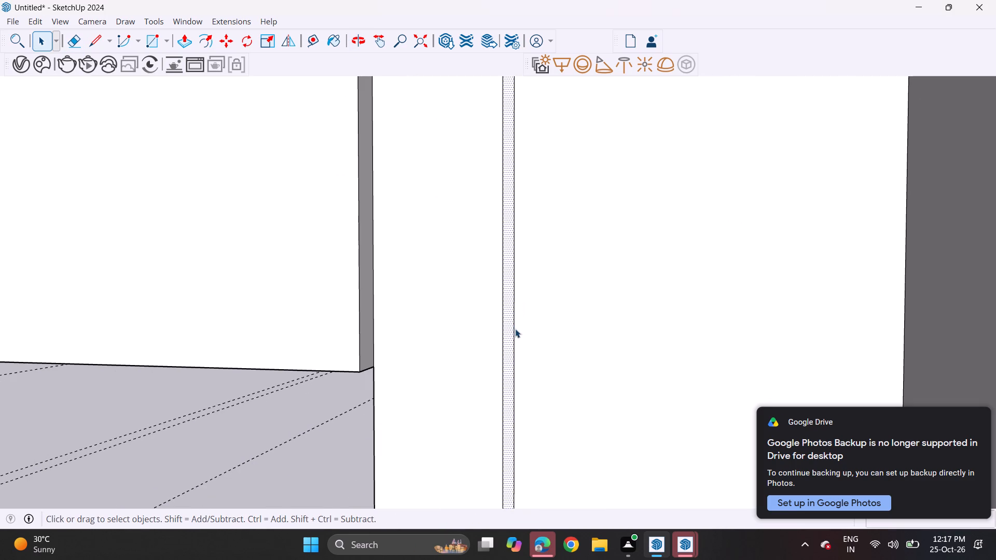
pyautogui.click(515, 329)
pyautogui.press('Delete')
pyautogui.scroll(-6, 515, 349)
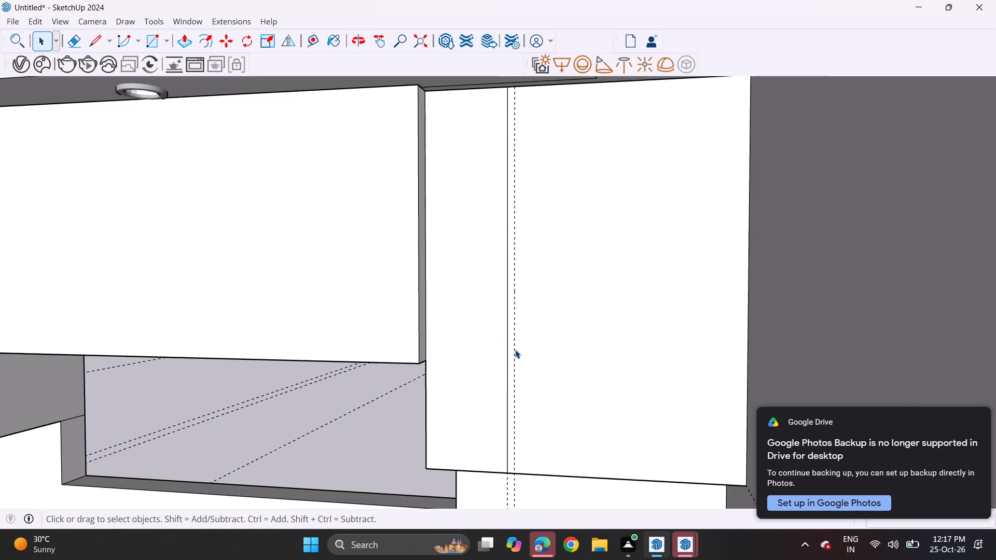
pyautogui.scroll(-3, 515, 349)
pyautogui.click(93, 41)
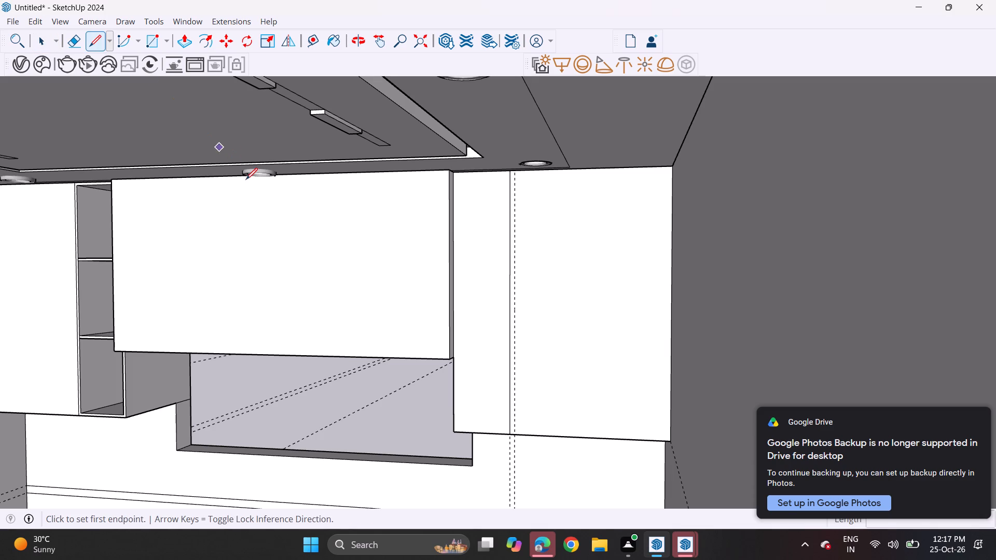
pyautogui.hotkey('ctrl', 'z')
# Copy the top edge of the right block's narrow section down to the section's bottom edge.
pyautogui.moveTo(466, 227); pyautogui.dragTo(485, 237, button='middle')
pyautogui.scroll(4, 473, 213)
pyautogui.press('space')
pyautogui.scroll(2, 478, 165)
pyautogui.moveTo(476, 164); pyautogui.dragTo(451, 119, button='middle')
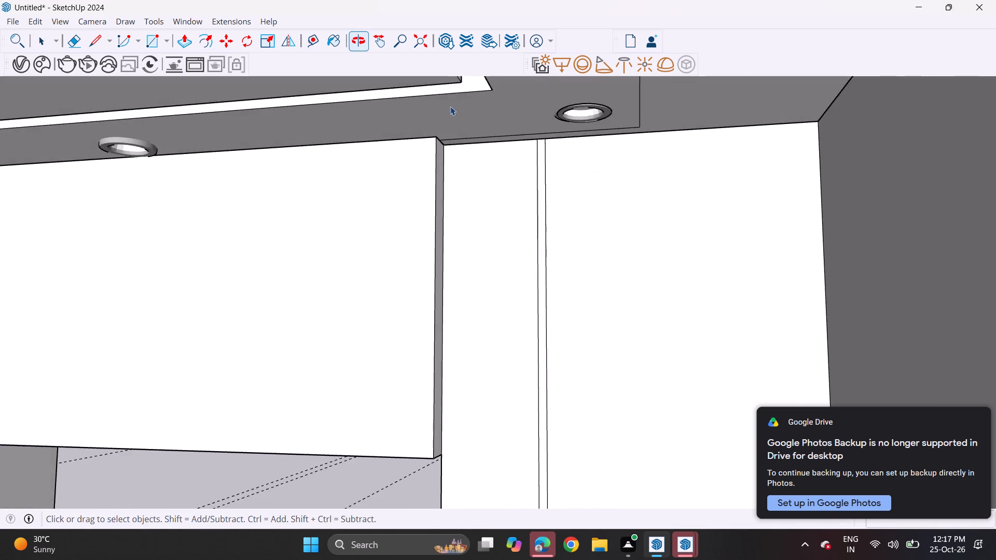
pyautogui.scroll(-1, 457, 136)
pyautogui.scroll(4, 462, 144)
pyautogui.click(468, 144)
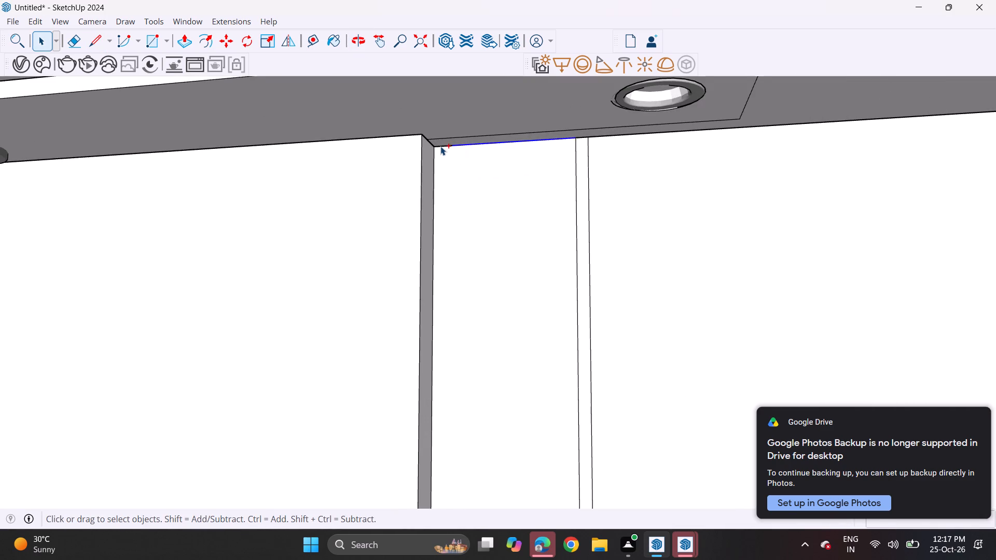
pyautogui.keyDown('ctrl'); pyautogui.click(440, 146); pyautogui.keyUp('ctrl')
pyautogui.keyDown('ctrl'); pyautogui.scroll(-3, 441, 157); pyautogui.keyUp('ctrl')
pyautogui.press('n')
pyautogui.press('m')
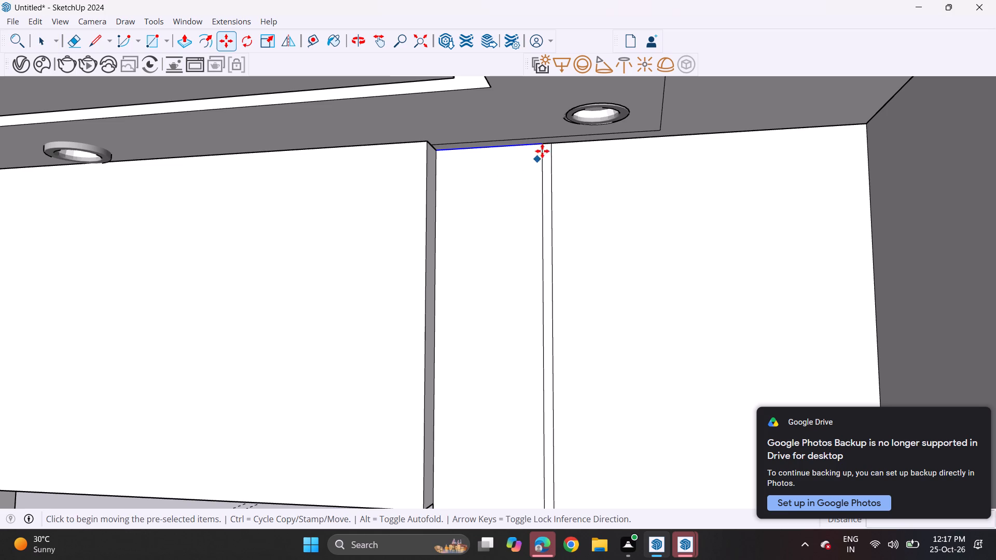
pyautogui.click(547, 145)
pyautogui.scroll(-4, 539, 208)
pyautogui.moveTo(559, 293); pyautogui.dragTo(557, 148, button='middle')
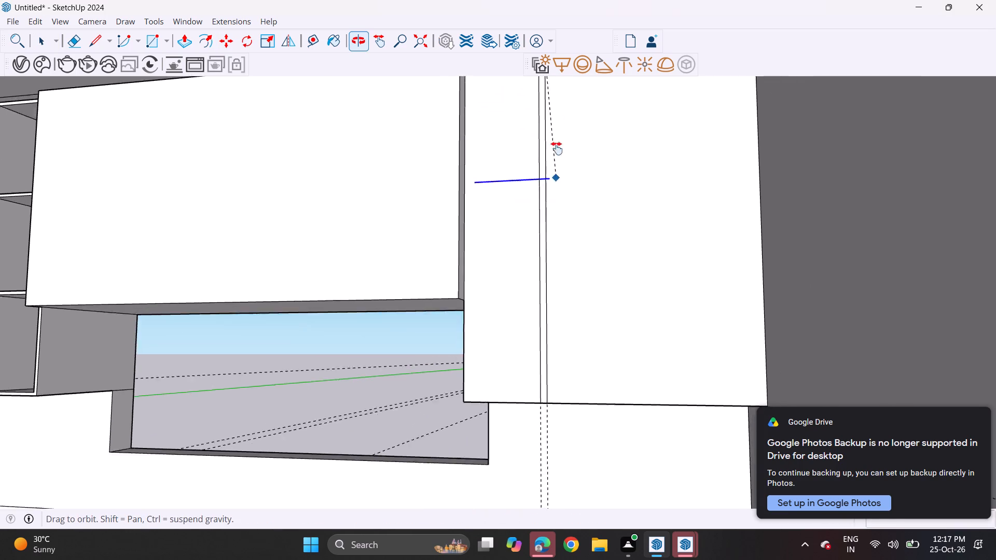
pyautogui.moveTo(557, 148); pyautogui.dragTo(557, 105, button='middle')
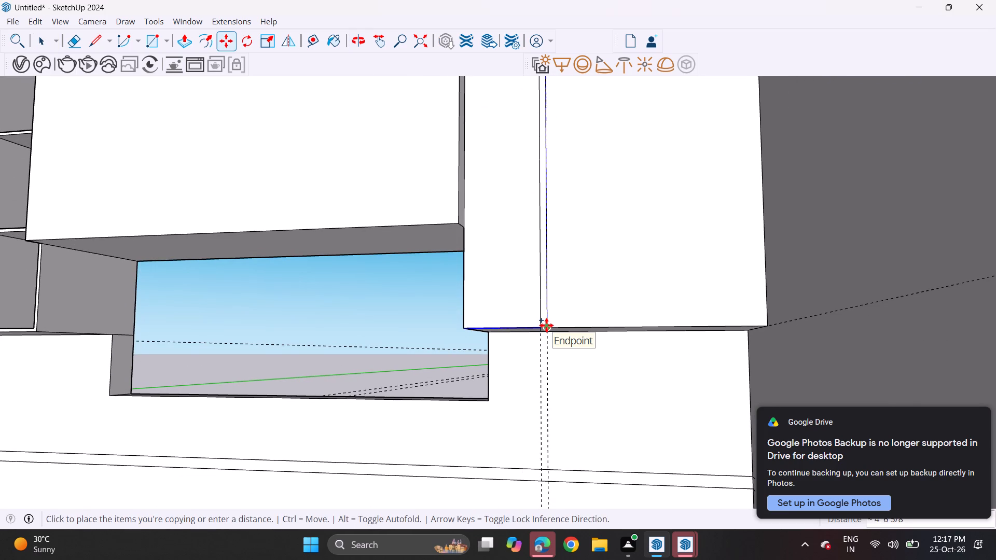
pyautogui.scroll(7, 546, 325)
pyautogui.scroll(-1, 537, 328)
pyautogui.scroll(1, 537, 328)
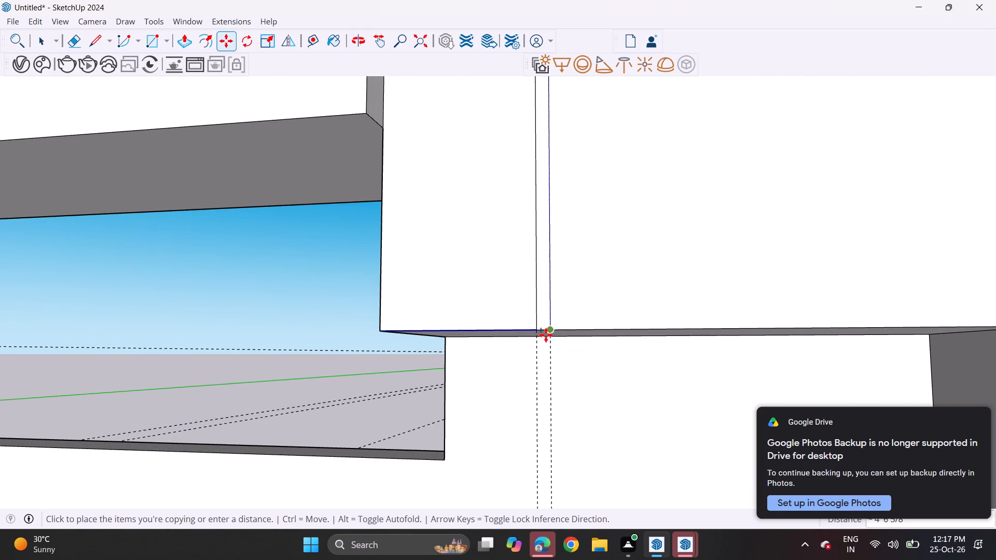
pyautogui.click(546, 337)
# Copy the top edge of the right block's narrow section from its corner at the strip down to the bottom edge, divided into 3 equal spacings.
pyautogui.moveTo(539, 329); pyautogui.dragTo(588, 225, button='middle')
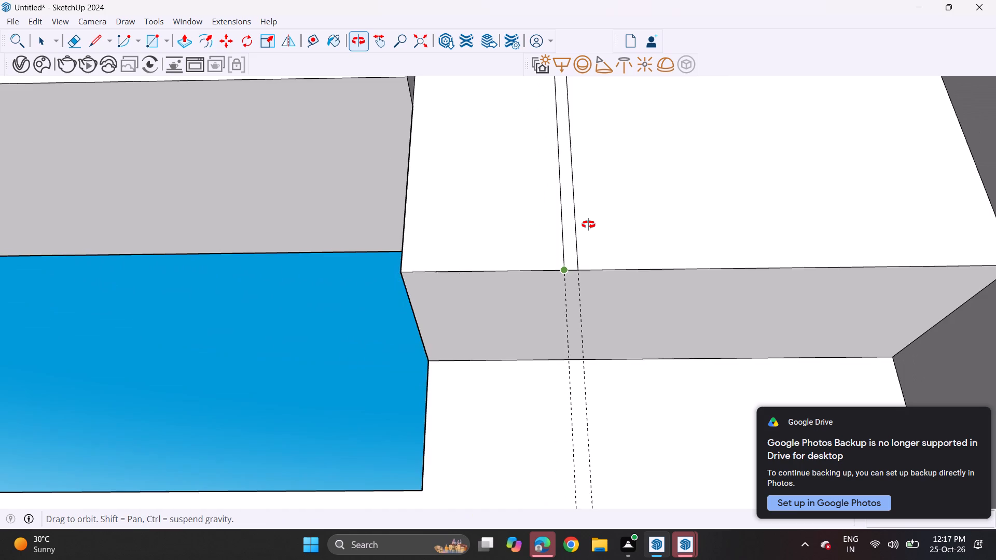
pyautogui.moveTo(588, 225); pyautogui.dragTo(569, 399, button='middle')
pyautogui.scroll(-2, 551, 304)
pyautogui.scroll(1, 551, 304)
pyautogui.scroll(-11, 551, 304)
pyautogui.moveTo(510, 189); pyautogui.dragTo(494, 315, button='middle')
pyautogui.scroll(-1, 510, 189)
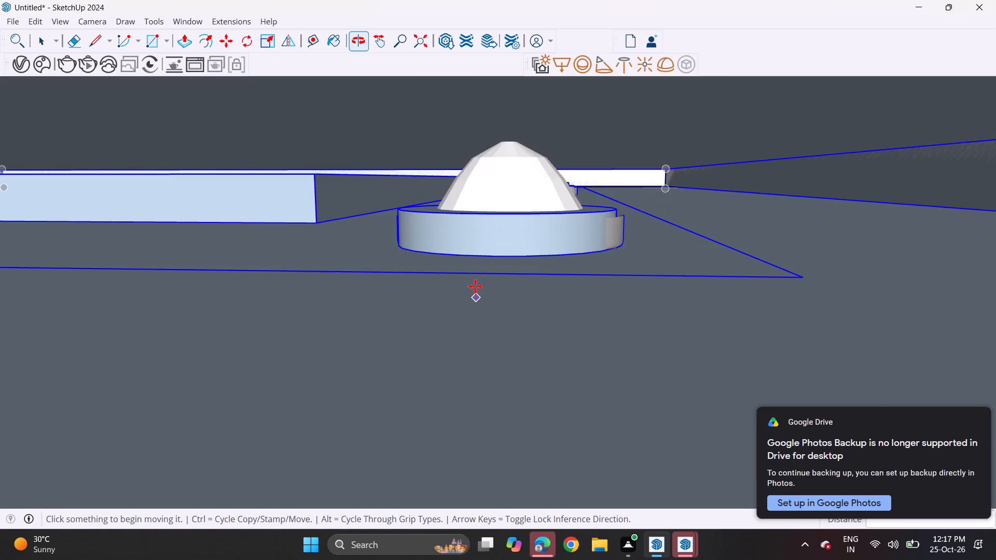
pyautogui.scroll(3, 488, 285)
pyautogui.moveTo(488, 285); pyautogui.dragTo(478, 121, button='middle')
pyautogui.keyDown('shift'); pyautogui.moveTo(469, 397); pyautogui.dragTo(451, 107, button='middle'); pyautogui.keyUp('shift')
pyautogui.moveTo(467, 420); pyautogui.dragTo(434, 132, button='middle')
pyautogui.keyDown('shift'); pyautogui.scroll(1, 467, 419); pyautogui.keyUp('shift')
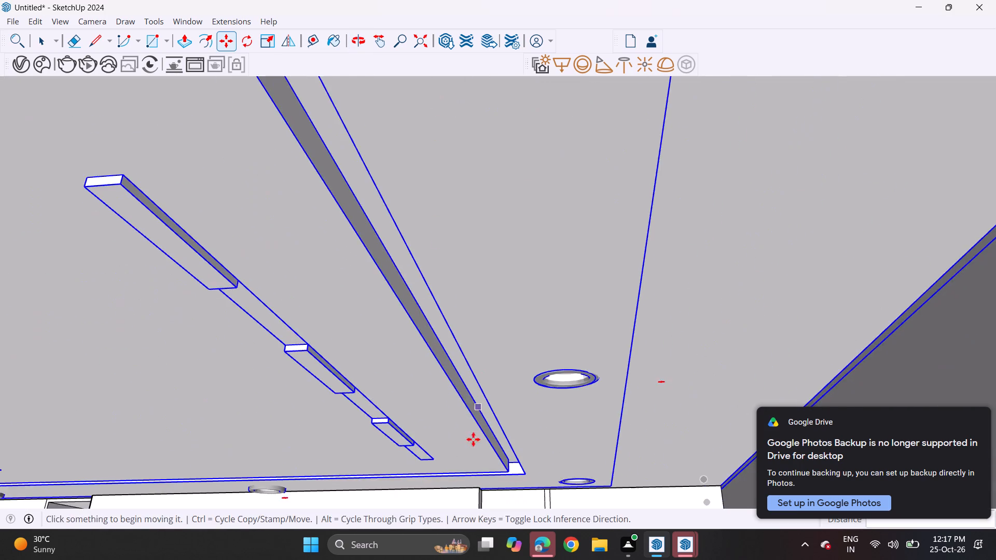
pyautogui.scroll(1, 475, 459)
pyautogui.keyDown('shift'); pyautogui.moveTo(475, 459); pyautogui.dragTo(433, 171, button='middle'); pyautogui.keyUp('shift')
pyautogui.moveTo(439, 188); pyautogui.dragTo(446, 249, button='middle')
pyautogui.scroll(13, 486, 299)
pyautogui.press('space')
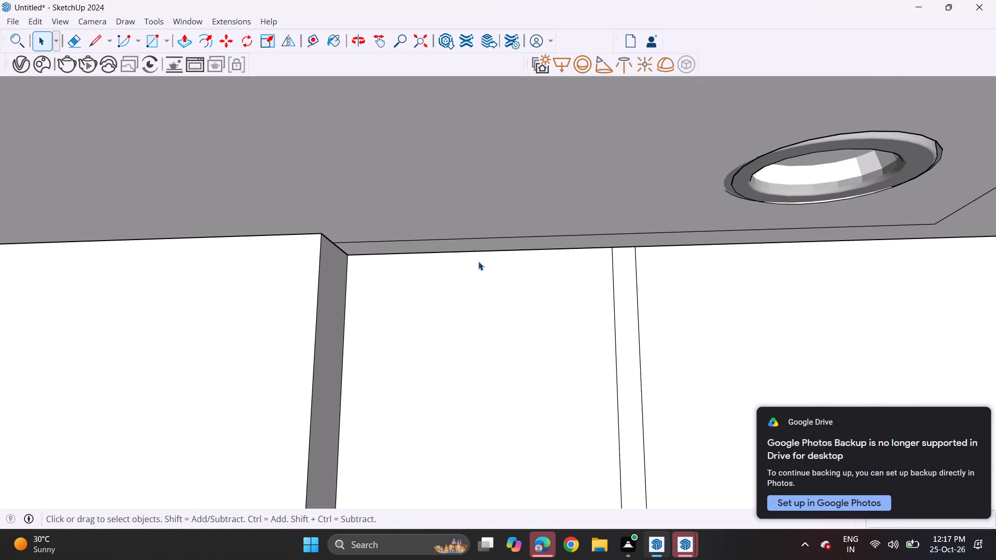
pyautogui.click(480, 251)
pyautogui.scroll(4, 480, 251)
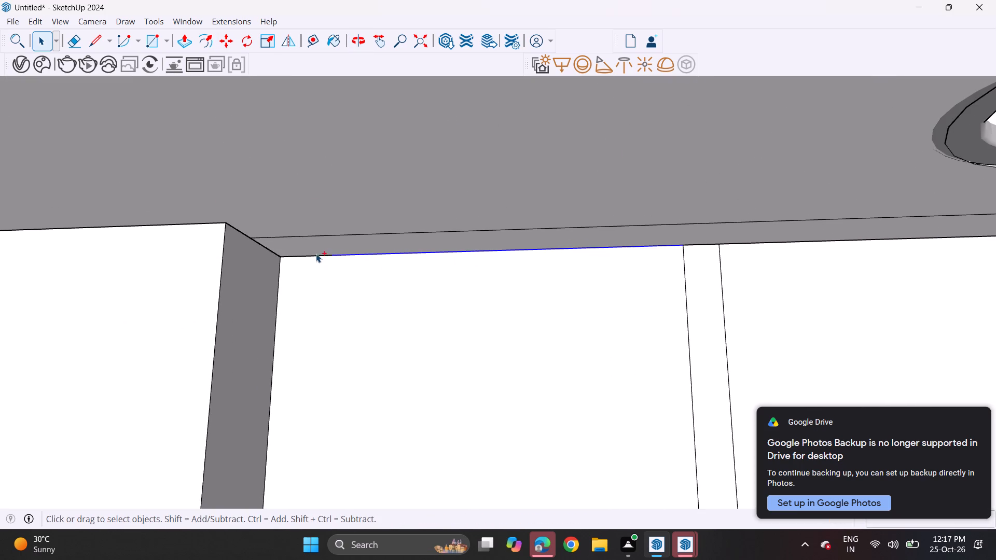
pyautogui.keyDown('ctrl'); pyautogui.click(314, 257); pyautogui.keyUp('ctrl')
pyautogui.scroll(-5, 314, 257)
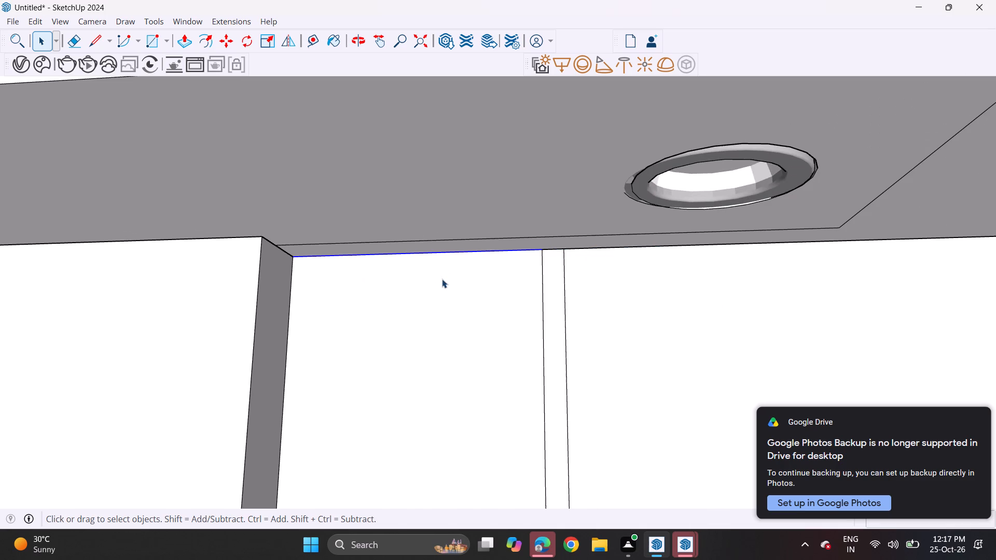
pyautogui.press('m')
pyautogui.click(541, 253)
pyautogui.scroll(-6, 537, 262)
pyautogui.moveTo(525, 344); pyautogui.dragTo(522, 133, button='middle')
pyautogui.keyDown('shift'); pyautogui.moveTo(537, 401); pyautogui.dragTo(536, 71, button='middle'); pyautogui.keyUp('shift')
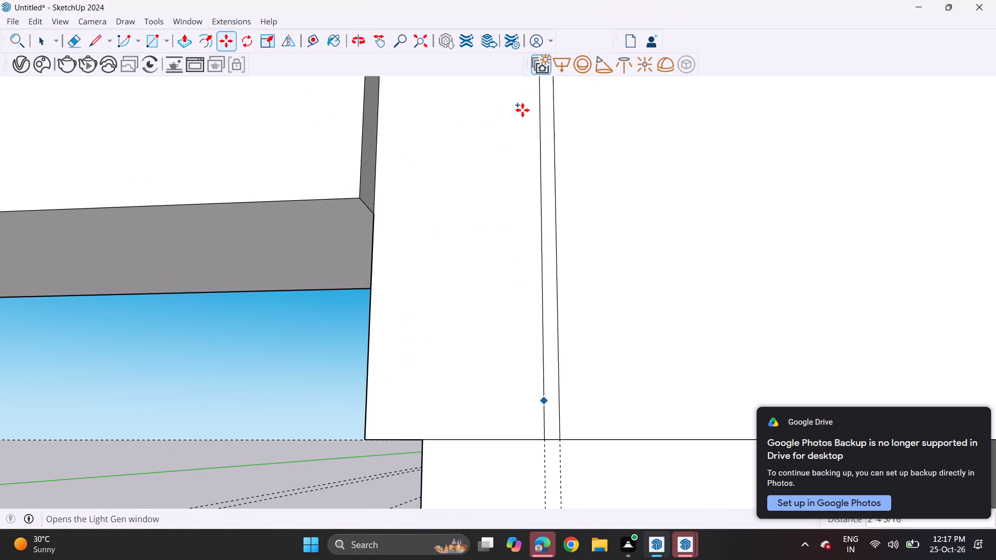
pyautogui.click(544, 440)
pyautogui.press('/')
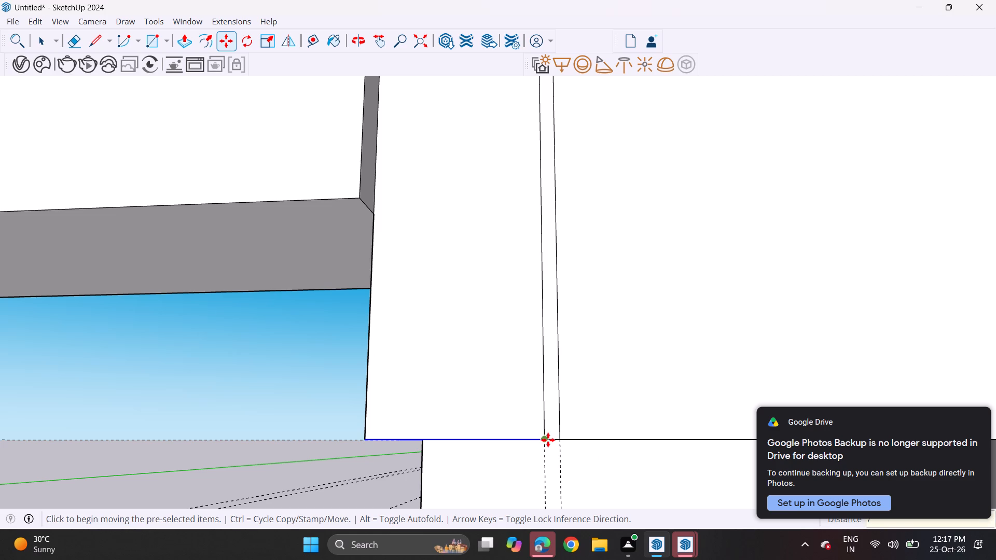
pyautogui.press('3')
pyautogui.press('Return')
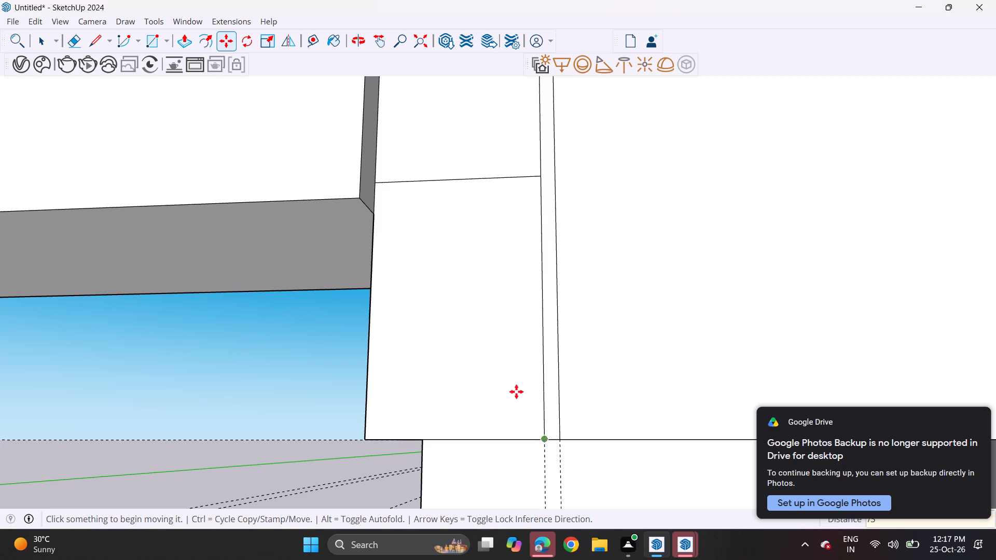
# Copy both horizontal divider lines of the right block's narrow section slightly downward, making two thin shelf strips.
pyautogui.scroll(-4, 461, 220)
pyautogui.scroll(1, 459, 235)
pyautogui.scroll(-9, 458, 237)
pyautogui.moveTo(477, 201); pyautogui.dragTo(504, 237, button='middle')
pyautogui.keyDown('shift'); pyautogui.moveTo(506, 180); pyautogui.dragTo(515, 242, button='middle'); pyautogui.keyUp('shift')
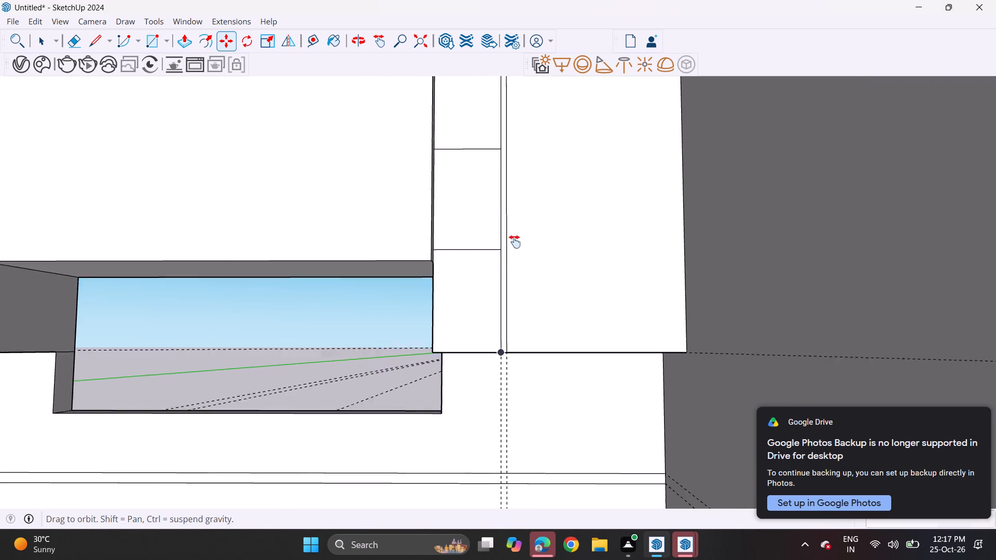
pyautogui.keyDown('shift'); pyautogui.moveTo(515, 242); pyautogui.dragTo(517, 293, button='middle'); pyautogui.keyUp('shift')
pyautogui.scroll(1, 465, 246)
pyautogui.scroll(-1, 465, 245)
pyautogui.scroll(7, 464, 245)
pyautogui.press('space')
pyautogui.click(483, 236)
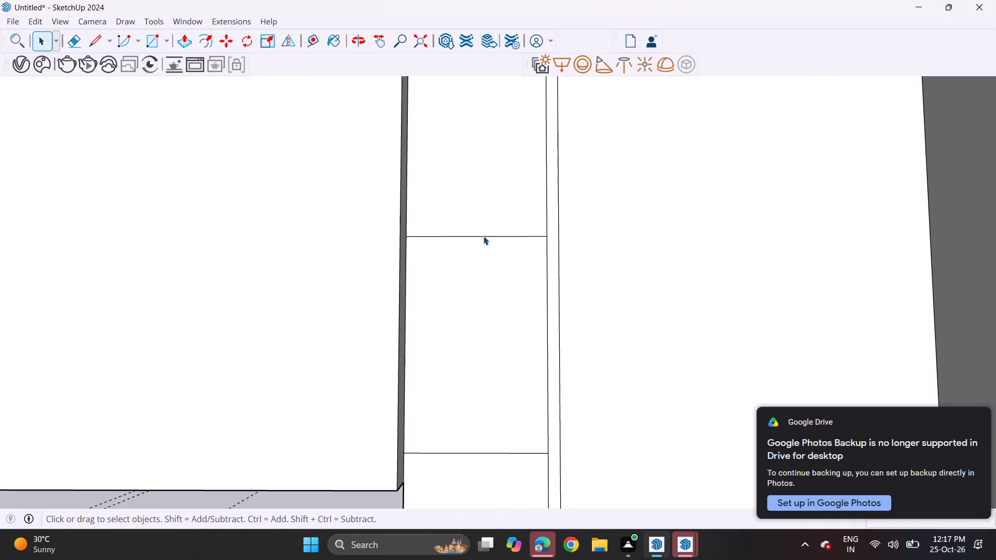
pyautogui.keyDown('ctrl'); pyautogui.click(420, 234); pyautogui.keyUp('ctrl')
pyautogui.keyDown('ctrl'); pyautogui.click(418, 240); pyautogui.keyUp('ctrl')
pyautogui.keyDown('ctrl'); pyautogui.click(418, 236); pyautogui.keyUp('ctrl')
pyautogui.keyDown('ctrl'); pyautogui.keyDown('shift'); pyautogui.click(426, 230); pyautogui.keyUp('shift'); pyautogui.keyUp('ctrl')
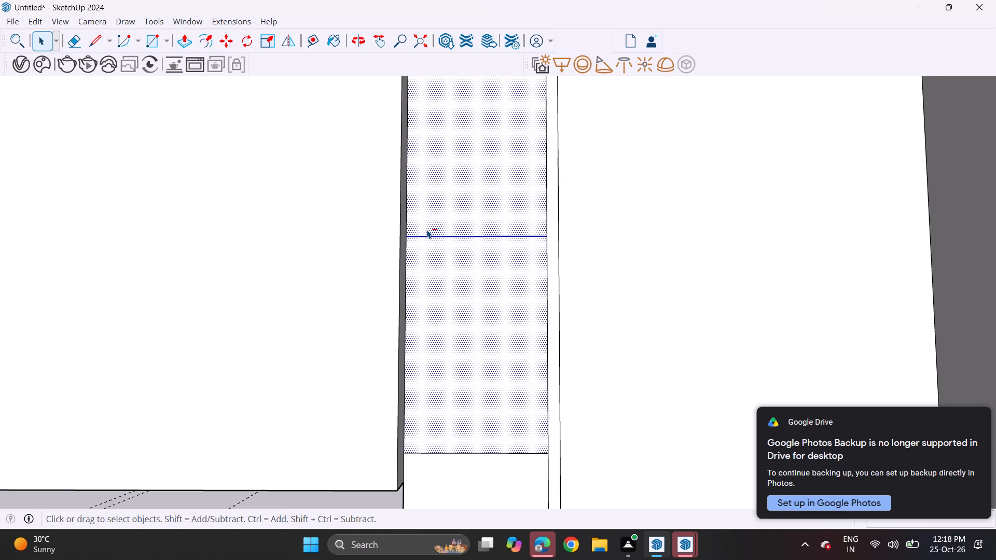
pyautogui.keyDown('ctrl'); pyautogui.keyDown('shift'); pyautogui.click(425, 275); pyautogui.keyUp('shift'); pyautogui.keyUp('ctrl')
pyautogui.keyDown('ctrl'); pyautogui.scroll(3, 516, 459); pyautogui.keyUp('ctrl')
pyautogui.keyDown('ctrl'); pyautogui.scroll(-1, 516, 459); pyautogui.keyUp('ctrl')
pyautogui.keyDown('ctrl'); pyautogui.scroll(1, 516, 459); pyautogui.keyUp('ctrl')
pyautogui.keyDown('ctrl'); pyautogui.click(509, 451); pyautogui.keyUp('ctrl')
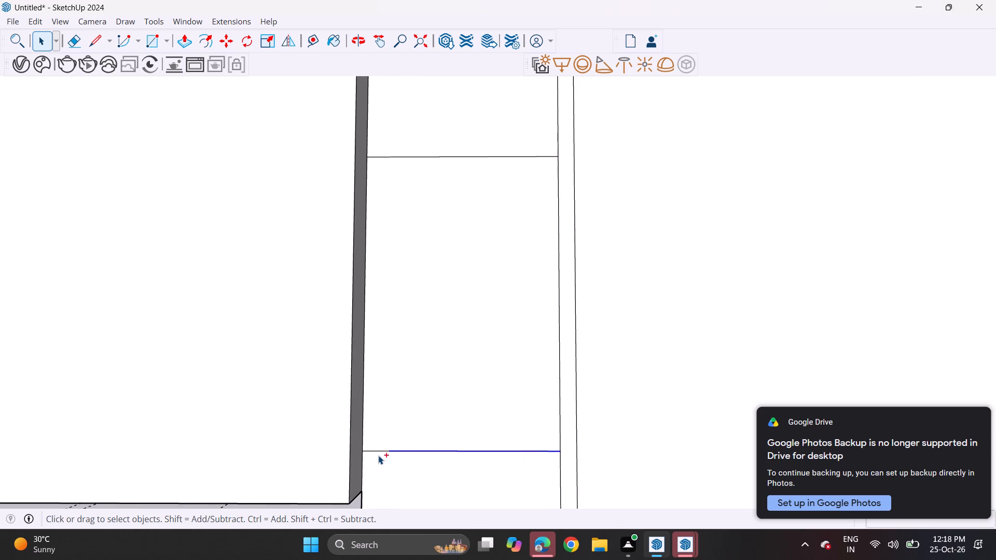
pyautogui.keyDown('ctrl'); pyautogui.click(375, 451); pyautogui.keyUp('ctrl')
pyautogui.scroll(5, 430, 442)
pyautogui.scroll(-4, 430, 442)
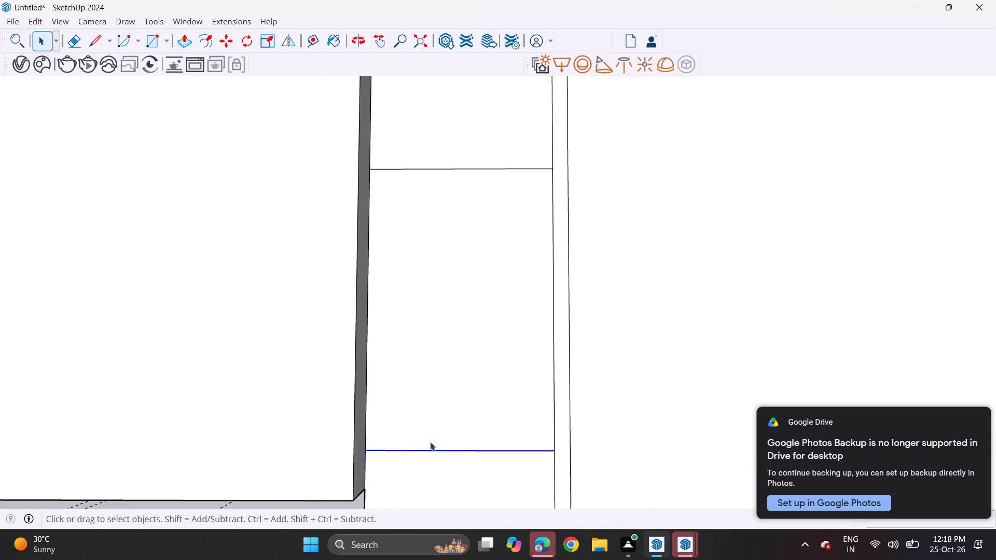
pyautogui.scroll(-5, 430, 442)
pyautogui.scroll(1, 430, 442)
pyautogui.scroll(-7, 430, 442)
pyautogui.keyDown('shift'); pyautogui.scroll(-5, 434, 443); pyautogui.keyUp('shift')
pyautogui.keyDown('ctrl'); pyautogui.keyDown('shift'); pyautogui.scroll(-2, 516, 410); pyautogui.keyUp('shift'); pyautogui.keyUp('ctrl')
pyautogui.keyDown('ctrl'); pyautogui.keyDown('shift'); pyautogui.moveTo(423, 423); pyautogui.dragTo(524, 376, button='middle'); pyautogui.keyUp('shift'); pyautogui.keyUp('ctrl')
pyautogui.keyDown('ctrl'); pyautogui.scroll(6, 588, 396); pyautogui.keyUp('ctrl')
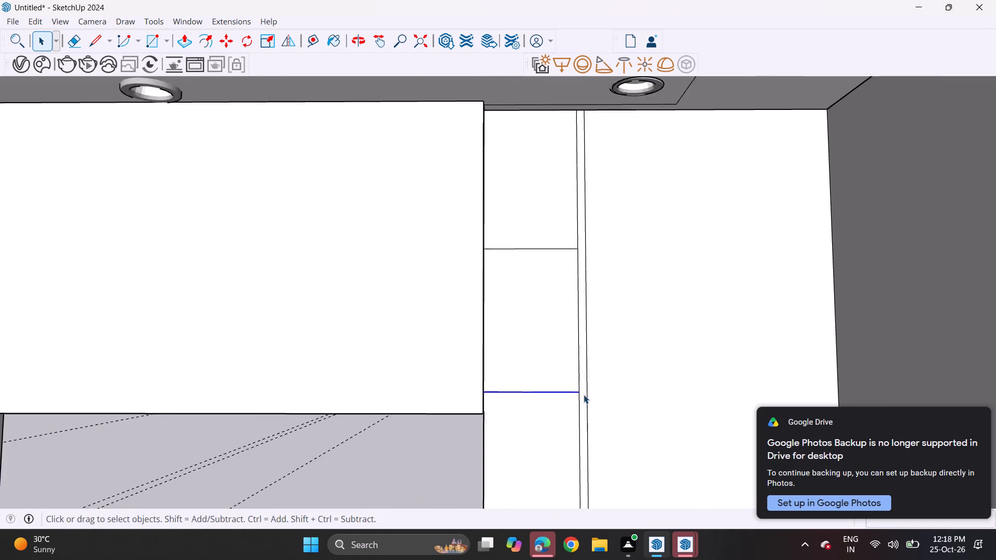
pyautogui.keyDown('ctrl'); pyautogui.scroll(4, 584, 395); pyautogui.keyUp('ctrl')
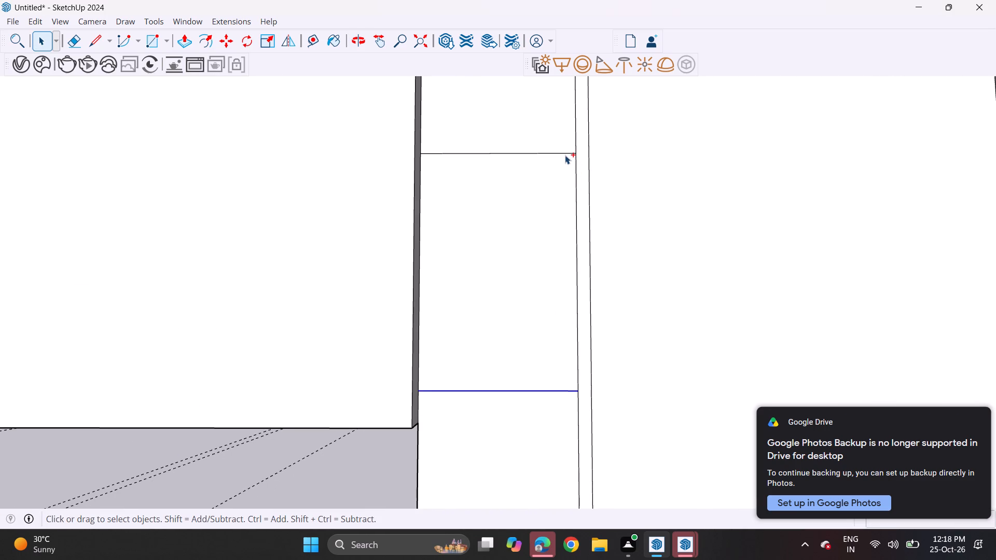
pyautogui.keyDown('ctrl'); pyautogui.click(565, 156); pyautogui.keyUp('ctrl')
pyautogui.keyDown('ctrl'); pyautogui.click(435, 153); pyautogui.keyUp('ctrl')
pyautogui.press('m')
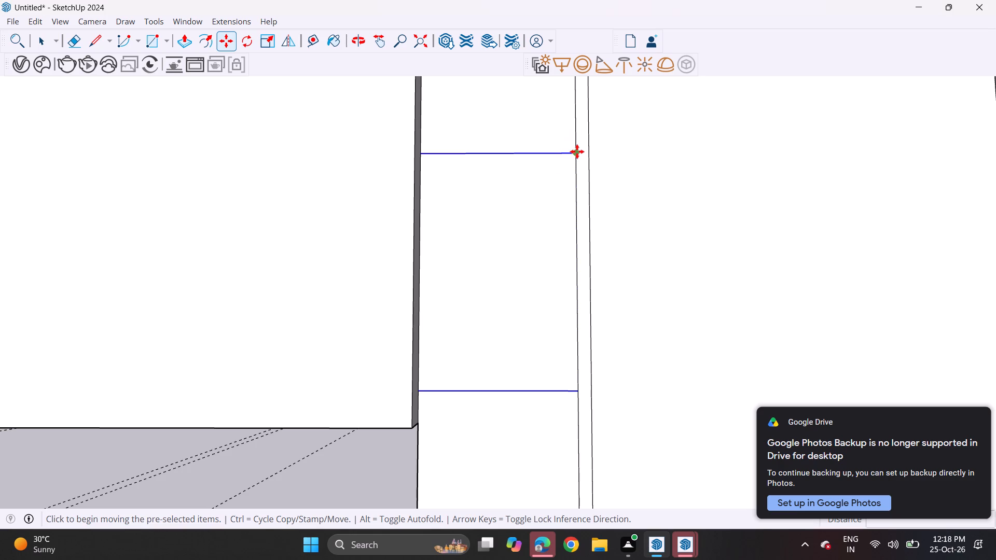
pyautogui.click(577, 151)
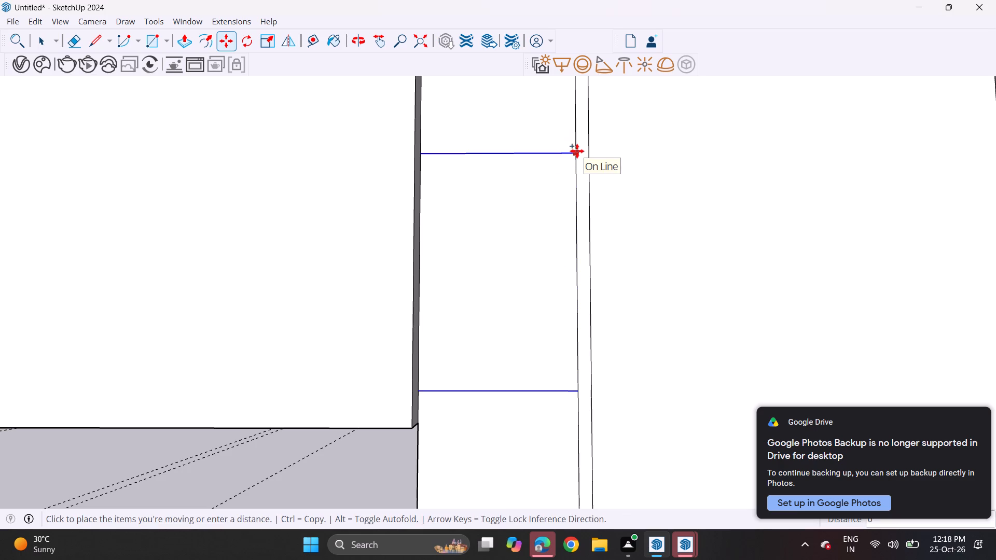
pyautogui.click(577, 162)
pyautogui.scroll(-1, 537, 248)
pyautogui.scroll(1, 537, 249)
pyautogui.scroll(-4, 536, 253)
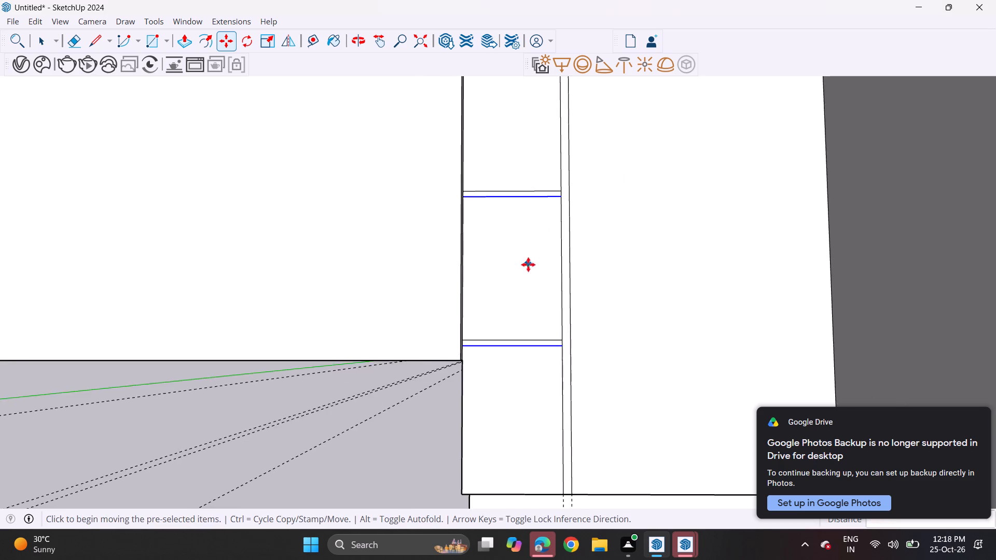
# Copy the narrow section's full vertical edge beside the central block and window inward by 1/2, forming a thin side strip.
pyautogui.scroll(-4, 528, 264)
pyautogui.moveTo(494, 262); pyautogui.dragTo(450, 259, button='middle')
pyautogui.scroll(5, 486, 161)
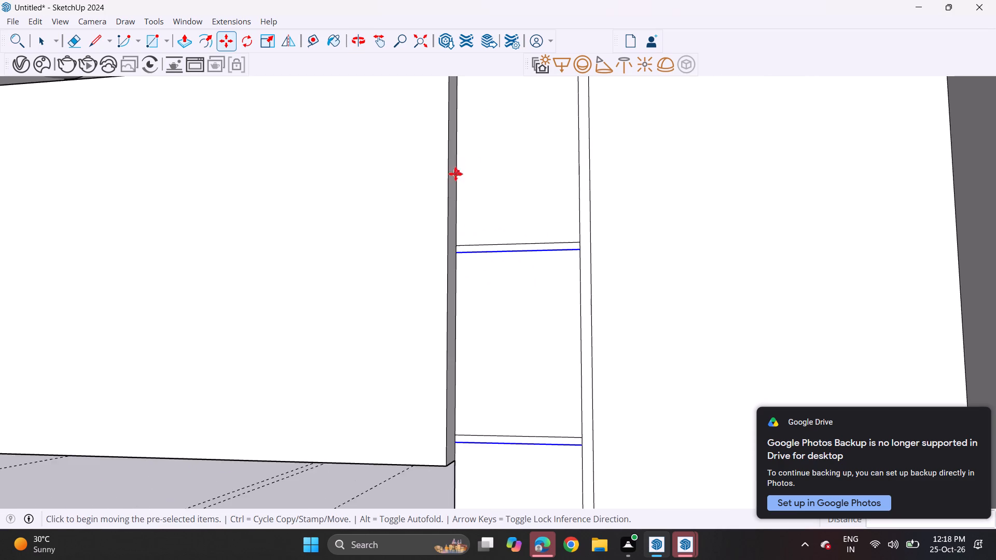
pyautogui.scroll(5, 462, 178)
pyautogui.press('space')
pyautogui.click(454, 228)
pyautogui.click(450, 237)
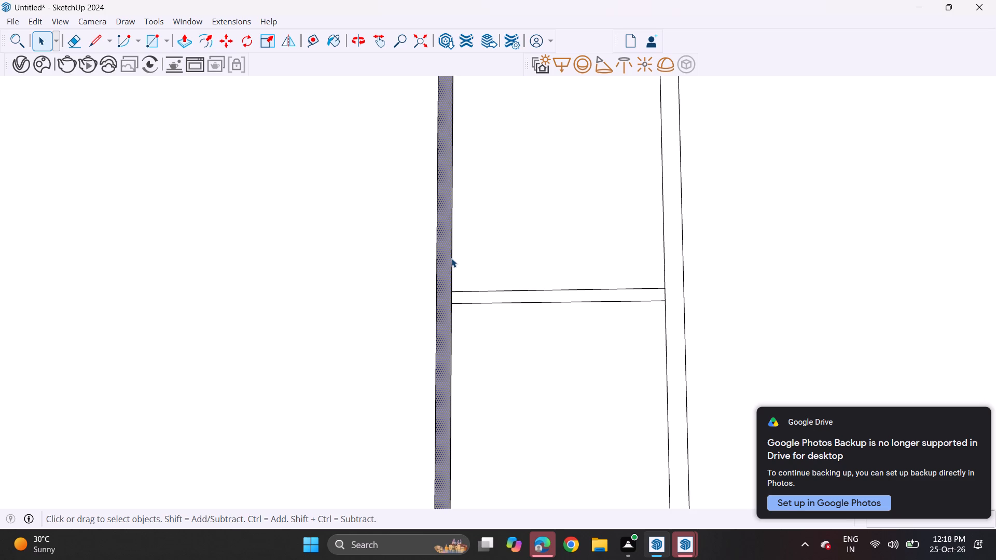
pyautogui.click(451, 259)
pyautogui.keyDown('ctrl'); pyautogui.scroll(8, 448, 296); pyautogui.keyUp('ctrl')
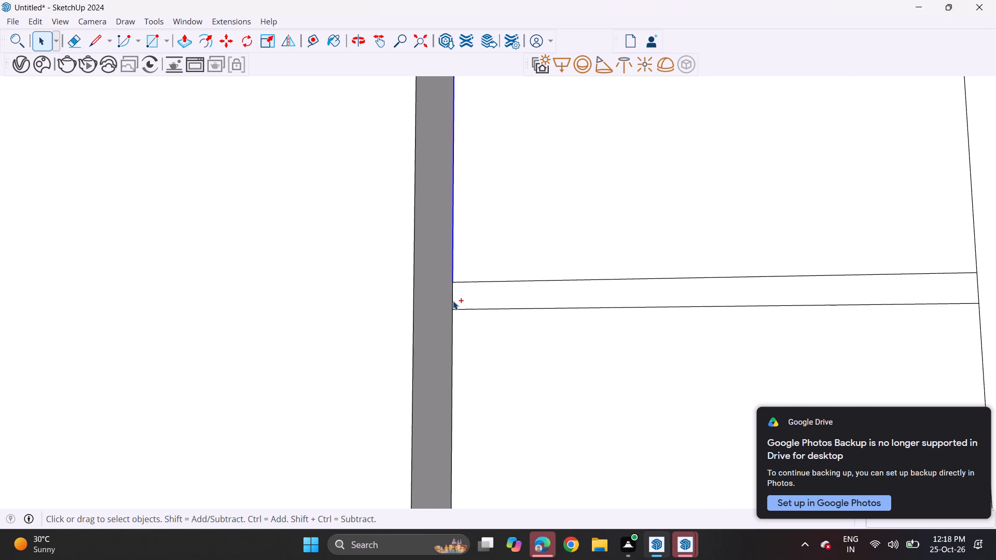
pyautogui.keyDown('ctrl'); pyautogui.click(453, 301); pyautogui.keyUp('ctrl')
pyautogui.keyDown('ctrl'); pyautogui.scroll(-2, 455, 328); pyautogui.keyUp('ctrl')
pyautogui.keyDown('ctrl'); pyautogui.click(452, 321); pyautogui.keyUp('ctrl')
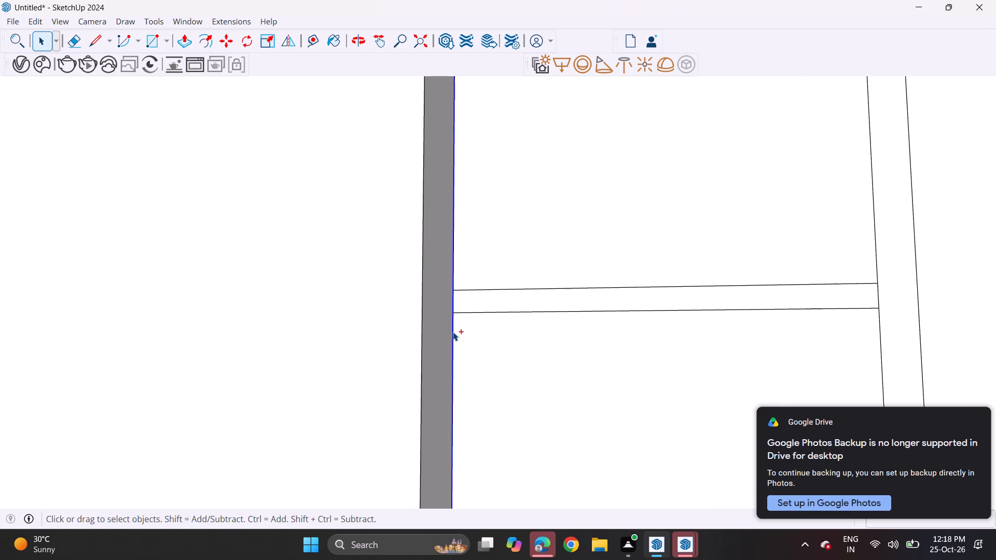
pyautogui.keyDown('ctrl'); pyautogui.scroll(-7, 454, 343); pyautogui.keyUp('ctrl')
pyautogui.keyDown('ctrl'); pyautogui.keyDown('shift'); pyautogui.moveTo(468, 407); pyautogui.dragTo(490, 196, button='middle'); pyautogui.keyUp('shift'); pyautogui.keyUp('ctrl')
pyautogui.keyDown('ctrl'); pyautogui.keyDown('shift'); pyautogui.scroll(1, 486, 210); pyautogui.keyUp('shift'); pyautogui.keyUp('ctrl')
pyautogui.keyDown('ctrl'); pyautogui.keyDown('shift'); pyautogui.moveTo(494, 416); pyautogui.dragTo(504, 186, button='middle'); pyautogui.keyUp('shift'); pyautogui.keyUp('ctrl')
pyautogui.keyDown('ctrl'); pyautogui.keyDown('shift'); pyautogui.scroll(1, 489, 415); pyautogui.keyUp('shift'); pyautogui.keyUp('ctrl')
pyautogui.keyDown('ctrl'); pyautogui.scroll(3, 451, 277); pyautogui.keyUp('ctrl')
pyautogui.keyDown('ctrl'); pyautogui.scroll(-1, 450, 282); pyautogui.keyUp('ctrl')
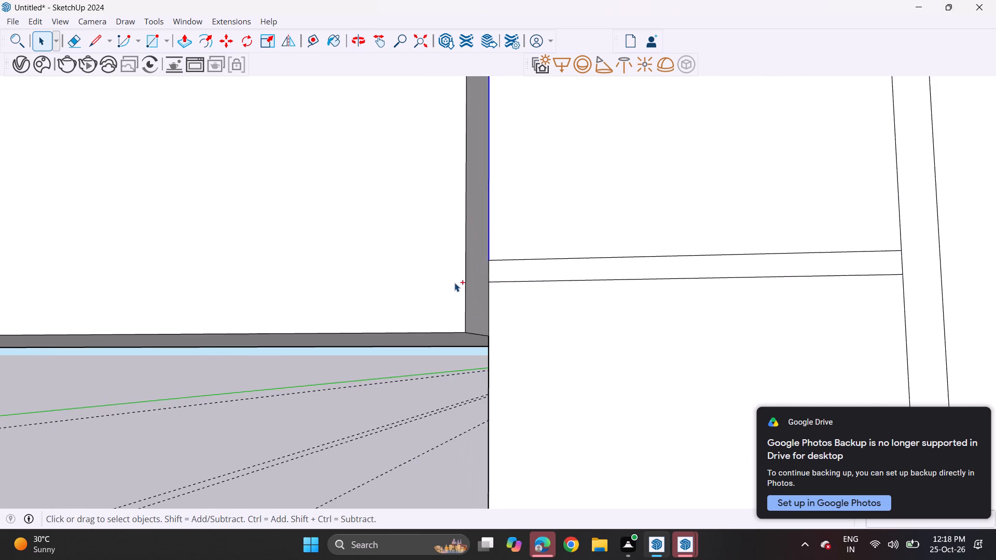
pyautogui.keyDown('ctrl'); pyautogui.scroll(6, 471, 282); pyautogui.keyUp('ctrl')
pyautogui.keyDown('ctrl'); pyautogui.click(483, 264); pyautogui.keyUp('ctrl')
pyautogui.keyDown('ctrl'); pyautogui.scroll(-2, 481, 304); pyautogui.keyUp('ctrl')
pyautogui.keyDown('ctrl'); pyautogui.scroll(1, 481, 306); pyautogui.keyUp('ctrl')
pyautogui.keyDown('ctrl'); pyautogui.scroll(-6, 481, 307); pyautogui.keyUp('ctrl')
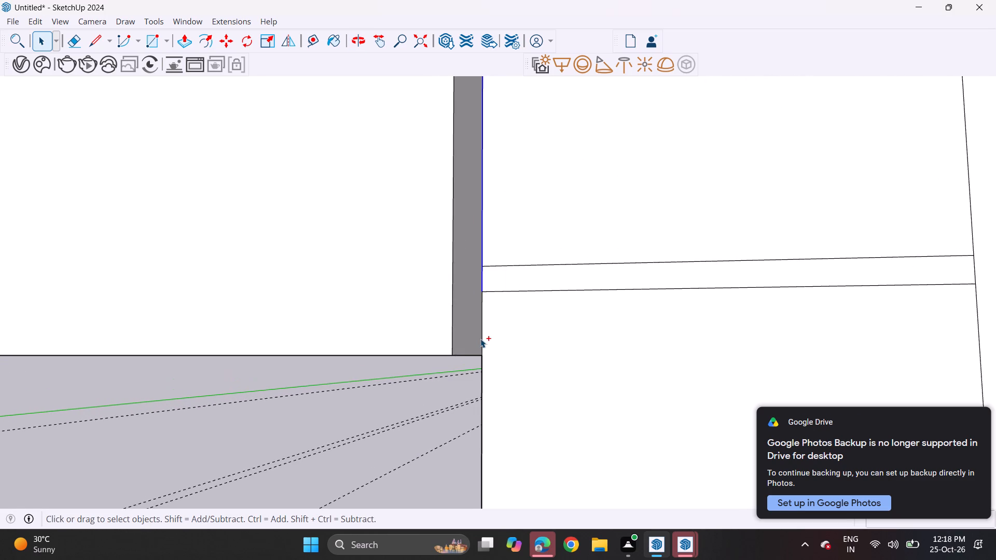
pyautogui.keyDown('ctrl'); pyautogui.keyDown('shift'); pyautogui.scroll(1, 480, 339); pyautogui.keyUp('shift'); pyautogui.keyUp('ctrl')
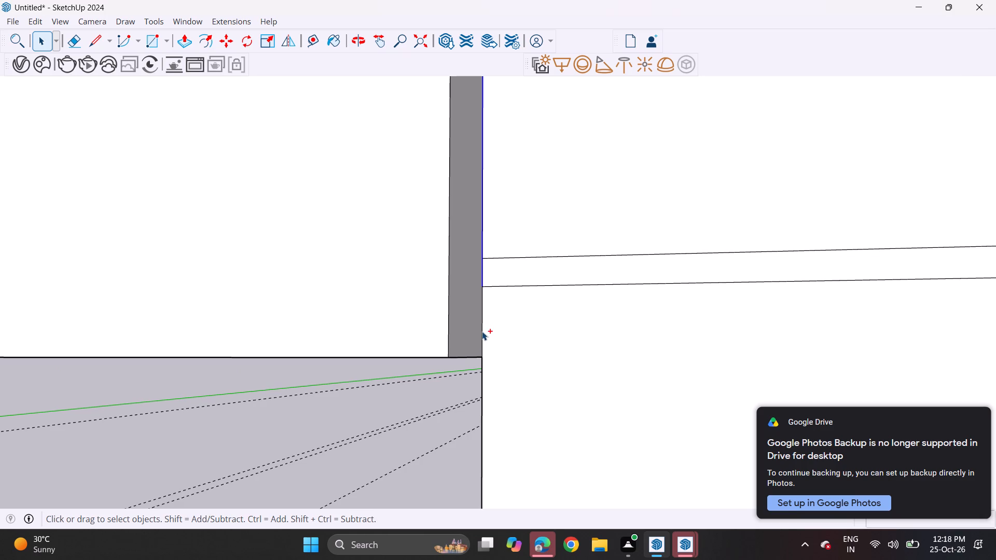
pyautogui.keyDown('ctrl'); pyautogui.click(482, 331); pyautogui.keyUp('ctrl')
pyautogui.keyDown('ctrl'); pyautogui.scroll(-6, 476, 338); pyautogui.keyUp('ctrl')
pyautogui.keyDown('ctrl'); pyautogui.scroll(6, 475, 361); pyautogui.keyUp('ctrl')
pyautogui.keyDown('ctrl'); pyautogui.scroll(-2, 482, 361); pyautogui.keyUp('ctrl')
pyautogui.keyDown('ctrl'); pyautogui.scroll(1, 482, 361); pyautogui.keyUp('ctrl')
pyautogui.keyDown('ctrl'); pyautogui.scroll(-2, 482, 361); pyautogui.keyUp('ctrl')
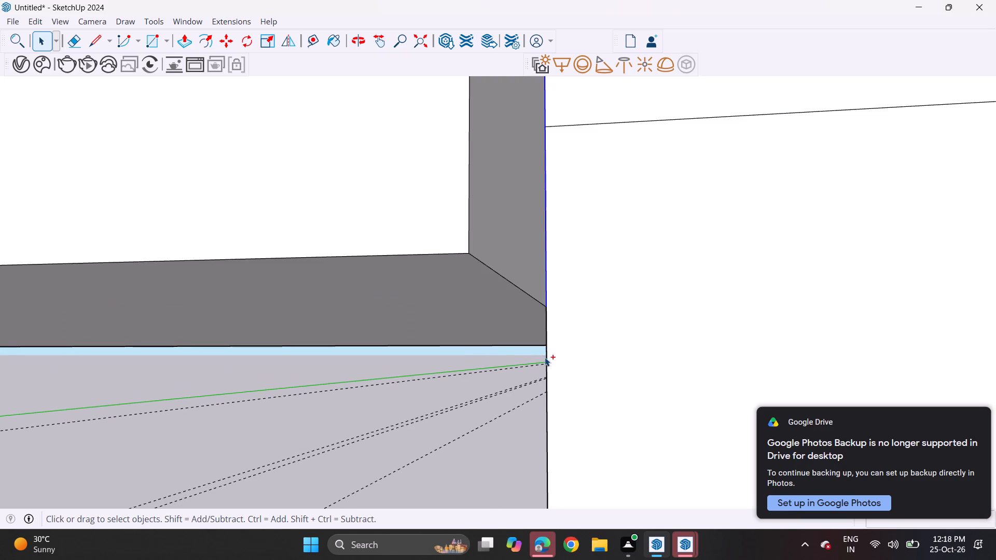
pyautogui.keyDown('ctrl'); pyautogui.click(545, 360); pyautogui.keyUp('ctrl')
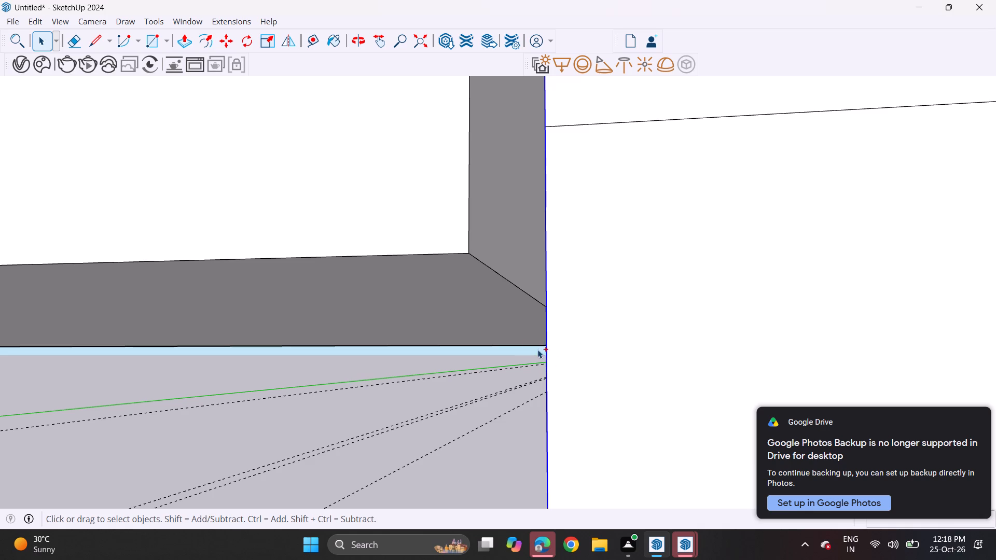
pyautogui.keyDown('ctrl'); pyautogui.scroll(-8, 528, 341); pyautogui.keyUp('ctrl')
pyautogui.keyDown('ctrl'); pyautogui.keyDown('shift'); pyautogui.moveTo(546, 354); pyautogui.dragTo(427, 142, button='middle'); pyautogui.keyUp('shift'); pyautogui.keyUp('ctrl')
pyautogui.keyDown('ctrl'); pyautogui.scroll(1, 414, 400); pyautogui.keyUp('ctrl')
pyautogui.keyDown('ctrl'); pyautogui.keyDown('shift'); pyautogui.moveTo(414, 400); pyautogui.dragTo(432, 131, button='middle'); pyautogui.keyUp('shift'); pyautogui.keyUp('ctrl')
pyautogui.keyDown('ctrl'); pyautogui.scroll(1, 448, 246); pyautogui.keyUp('ctrl')
pyautogui.keyDown('ctrl'); pyautogui.moveTo(454, 248); pyautogui.dragTo(464, 263, button='middle'); pyautogui.keyUp('ctrl')
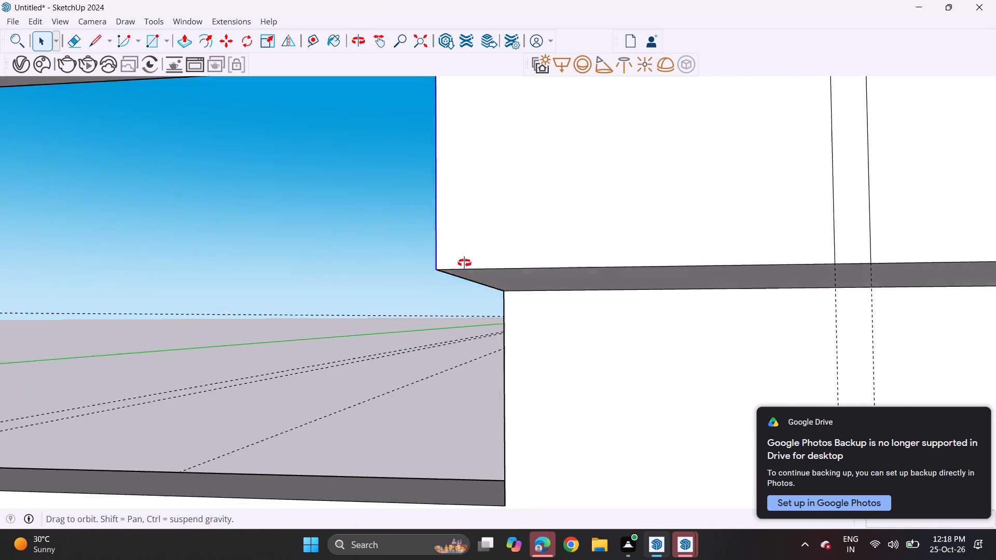
pyautogui.keyDown('ctrl'); pyautogui.moveTo(464, 263); pyautogui.dragTo(486, 298, button='middle'); pyautogui.keyUp('ctrl')
pyautogui.scroll(3, 477, 319)
pyautogui.press('m')
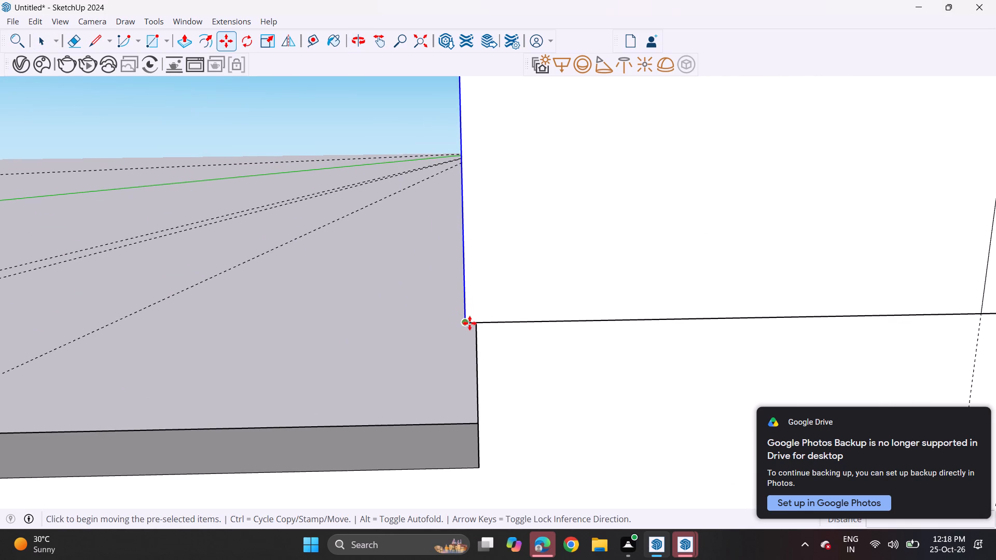
pyautogui.click(470, 323)
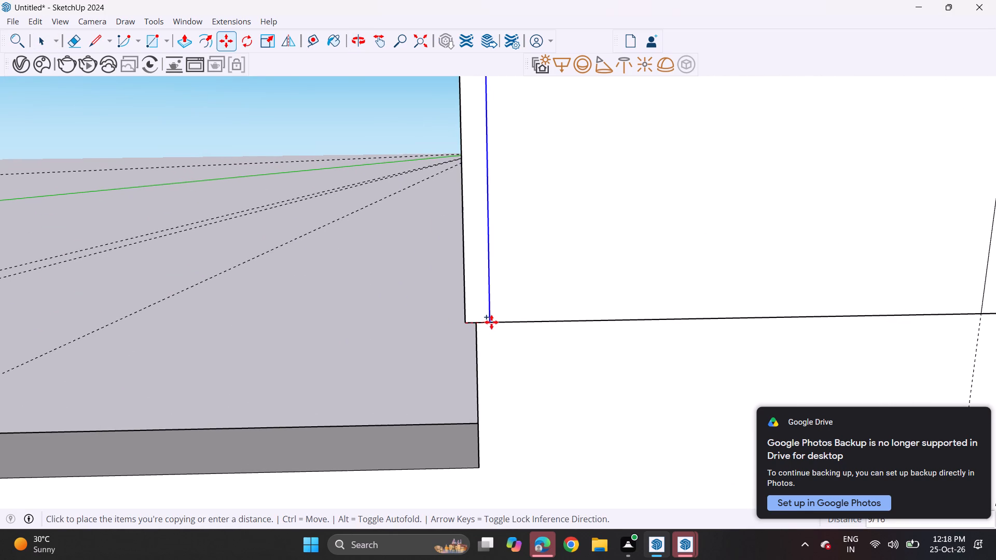
pyautogui.click(488, 321)
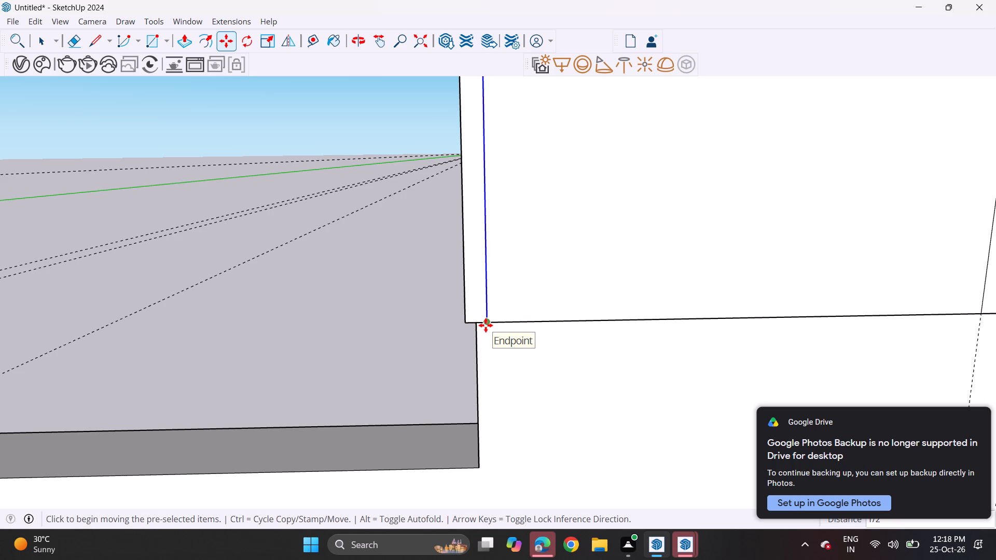
pyautogui.press('space')
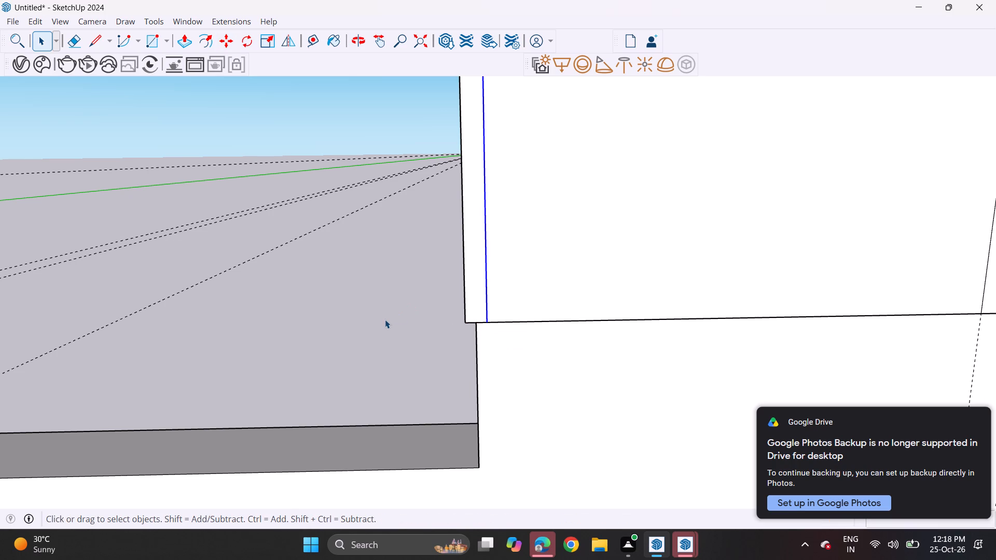
pyautogui.click(385, 320)
# Examine the divided narrow section within the whole row of upper cabinets around the back-wall window.
pyautogui.moveTo(621, 263); pyautogui.dragTo(585, 263, button='middle')
pyautogui.scroll(-3, 576, 258)
pyautogui.scroll(1, 576, 258)
pyautogui.scroll(-2, 576, 258)
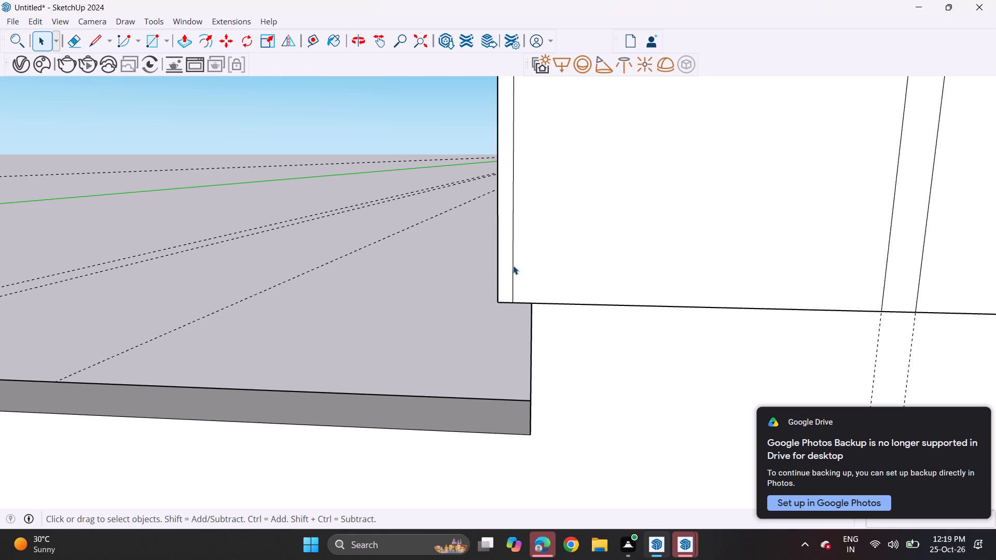
pyautogui.scroll(-14, 517, 268)
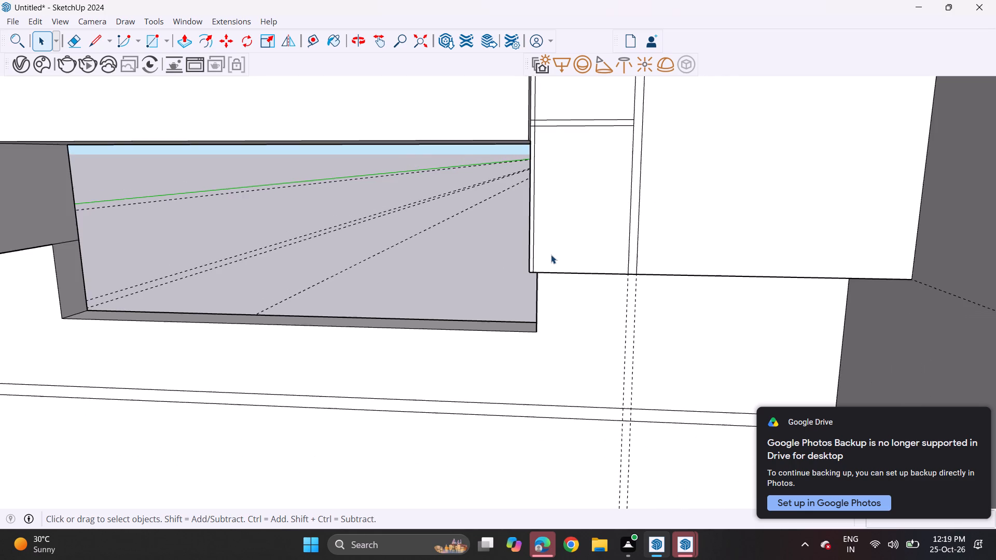
pyautogui.scroll(-7, 567, 226)
pyautogui.moveTo(573, 202); pyautogui.dragTo(529, 266, button='middle')
pyautogui.scroll(-6, 517, 240)
pyautogui.moveTo(521, 212); pyautogui.dragTo(503, 253, button='middle')
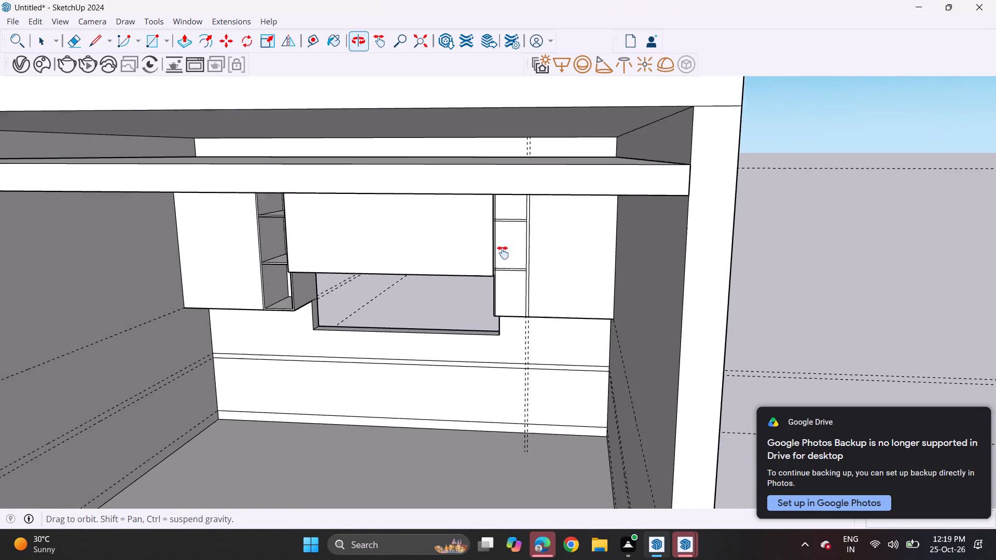
pyautogui.moveTo(503, 253); pyautogui.dragTo(501, 256, button='middle')
pyautogui.moveTo(500, 252); pyautogui.dragTo(528, 217, button='middle')
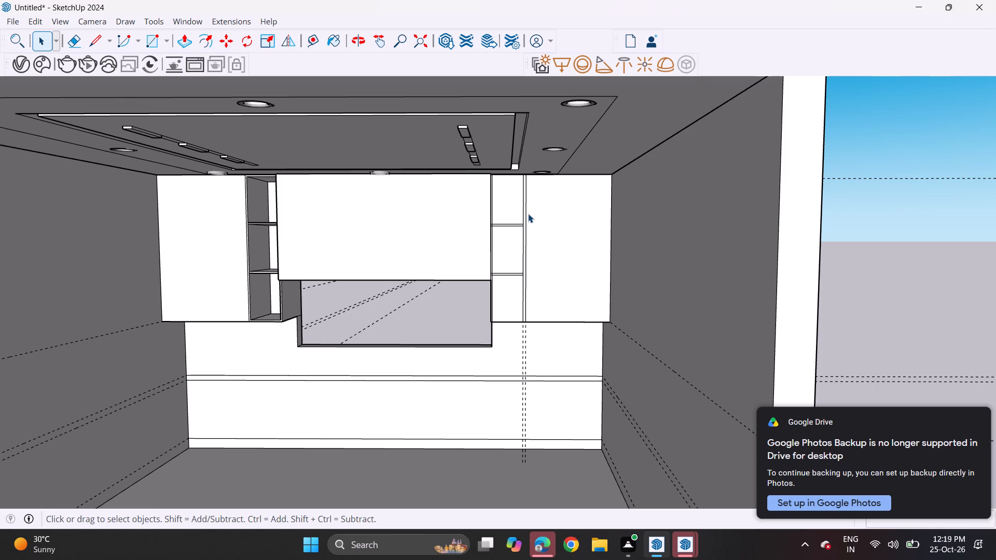
# Delete the two short line segments where the lower shelf strip crosses the new vertical side strip.
pyautogui.scroll(4, 529, 299)
pyautogui.scroll(3, 479, 289)
pyautogui.scroll(-1, 478, 288)
pyautogui.scroll(2, 478, 288)
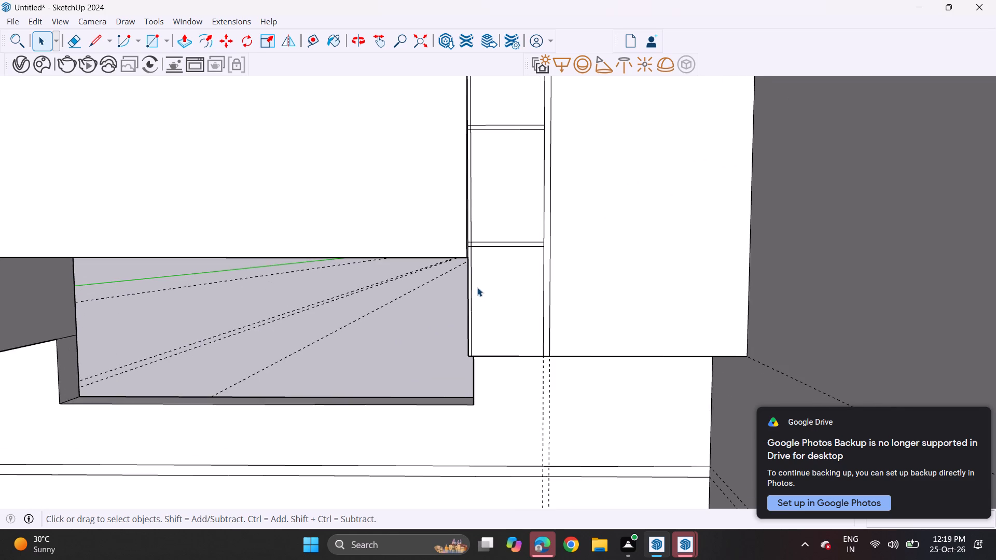
pyautogui.scroll(-7, 477, 287)
pyautogui.scroll(6, 499, 257)
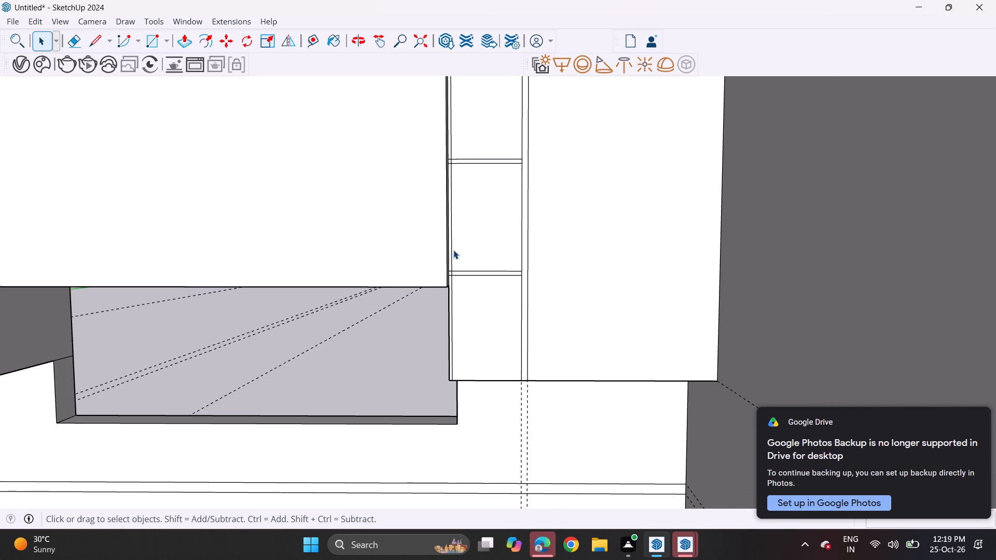
pyautogui.scroll(8, 453, 250)
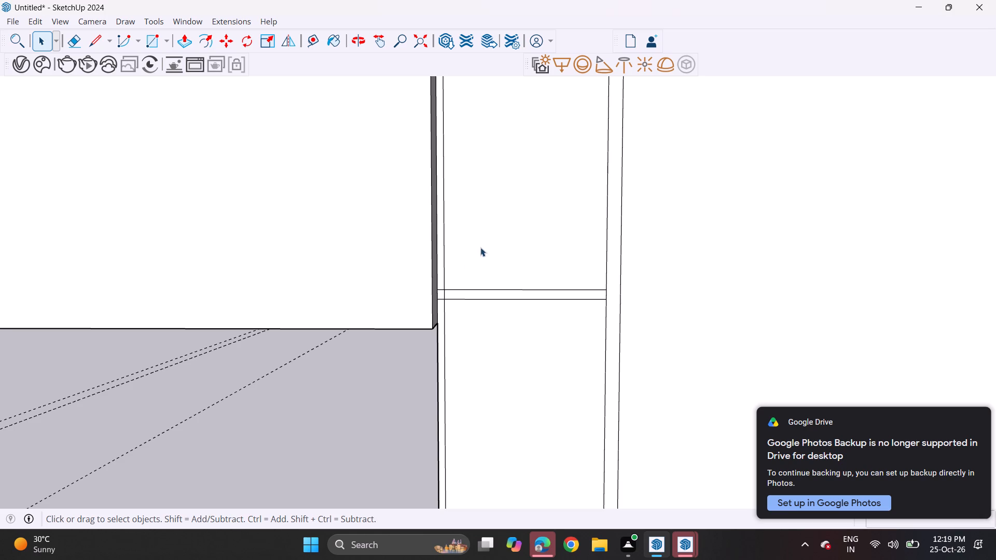
pyautogui.scroll(8, 449, 318)
pyautogui.scroll(3, 426, 274)
pyautogui.scroll(-1, 428, 271)
pyautogui.scroll(1, 432, 267)
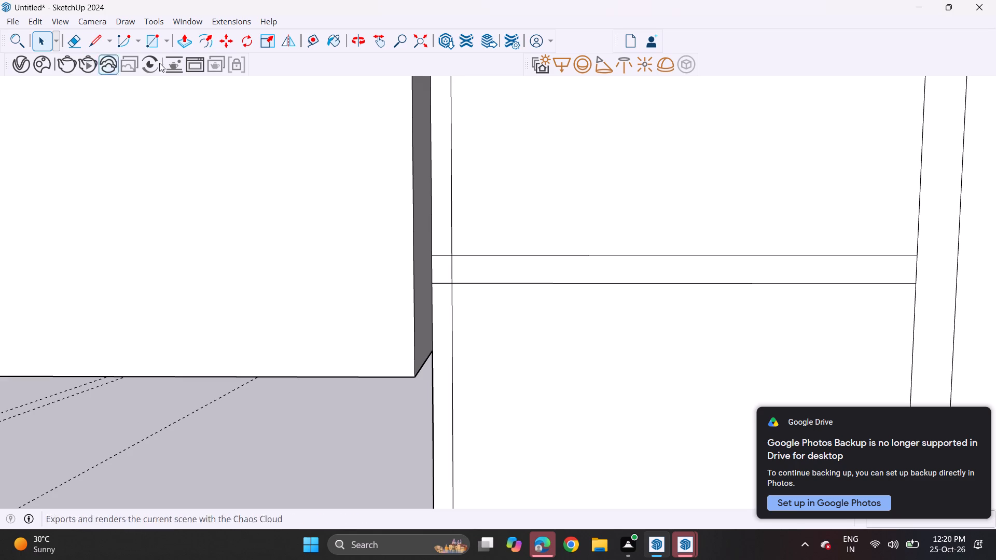
pyautogui.scroll(5, 430, 294)
pyautogui.click(448, 233)
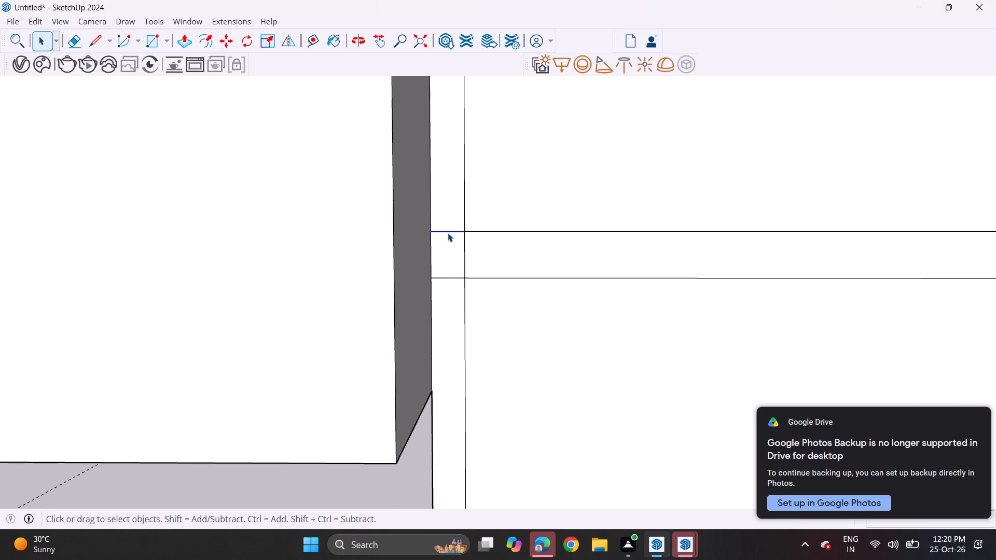
pyautogui.press('Delete')
pyautogui.click(452, 277)
pyautogui.press('Delete')
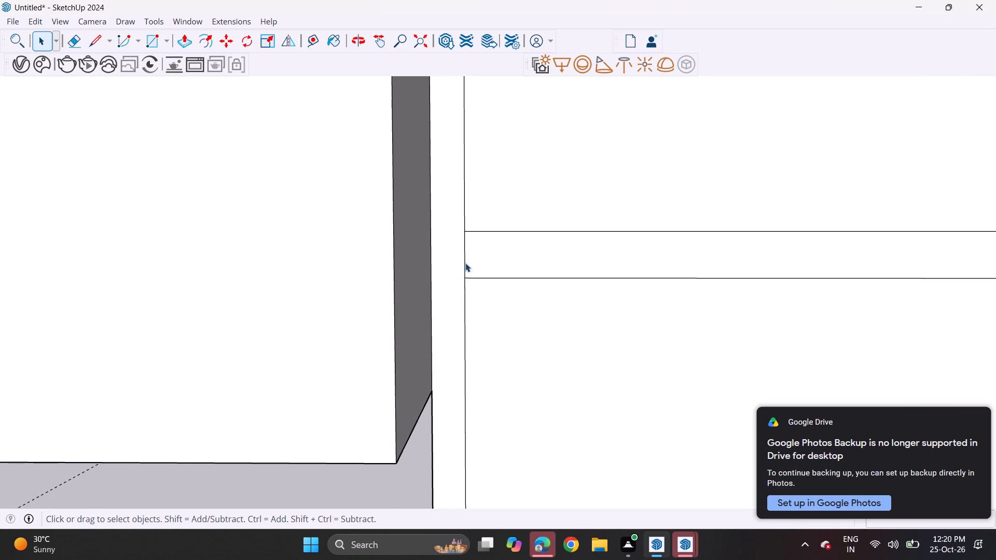
# Delete the vertical line segments closing both ends of the lower shelf strip, plus the guide line behind its outer end.
pyautogui.click(465, 263)
pyautogui.press('Delete')
pyautogui.scroll(-8, 465, 261)
pyautogui.scroll(1, 464, 262)
pyautogui.scroll(-3, 464, 262)
pyautogui.scroll(1, 466, 262)
pyautogui.scroll(-15, 466, 262)
pyautogui.scroll(1, 465, 264)
pyautogui.scroll(-1, 465, 264)
pyautogui.scroll(1, 465, 265)
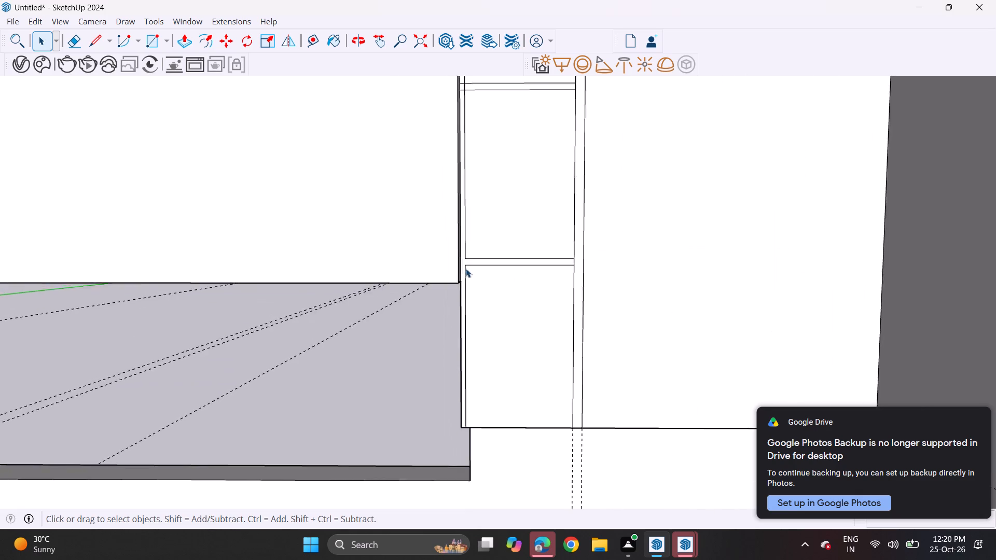
pyautogui.scroll(1, 466, 269)
pyautogui.keyDown('shift'); pyautogui.moveTo(559, 258); pyautogui.dragTo(487, 267, button='middle'); pyautogui.keyUp('shift')
pyautogui.scroll(8, 493, 275)
pyautogui.scroll(-2, 469, 267)
pyautogui.scroll(11, 469, 267)
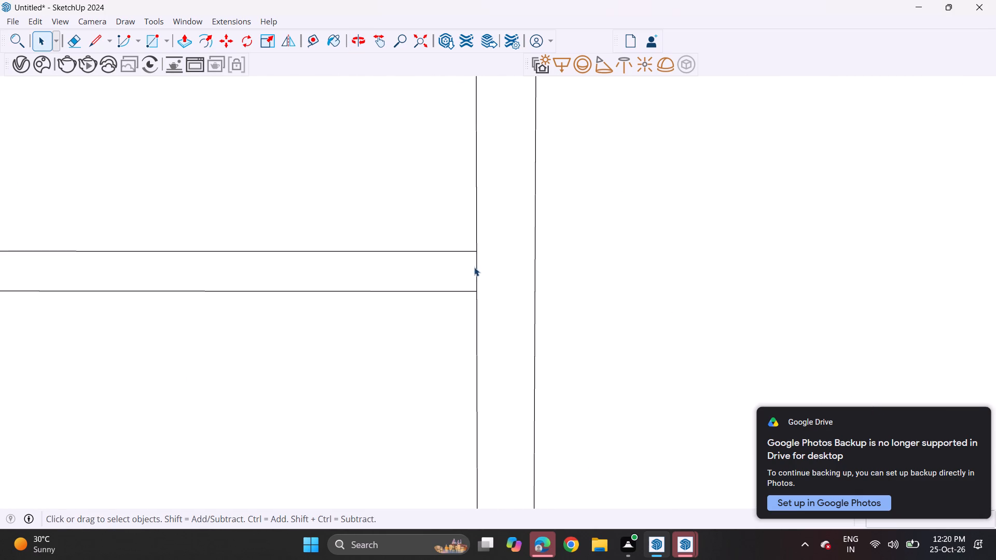
pyautogui.click(478, 270)
pyautogui.press('Delete')
pyautogui.click(476, 266)
pyautogui.press('Delete')
# Delete the line segments crossing the side strip and closing both ends of the upper shelf strip in the narrow section.
pyautogui.scroll(-19, 475, 272)
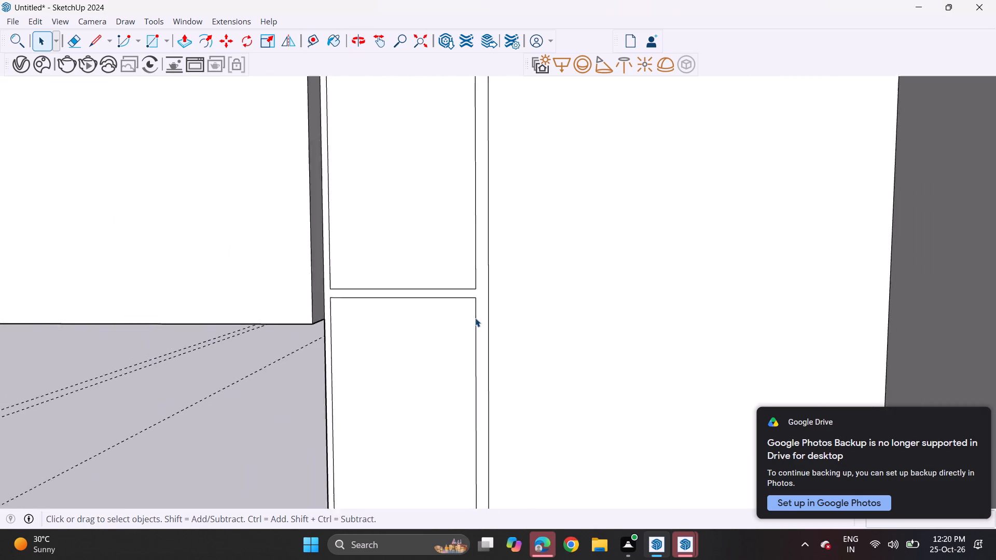
pyautogui.scroll(-7, 475, 318)
pyautogui.scroll(-1, 457, 128)
pyautogui.scroll(12, 486, 173)
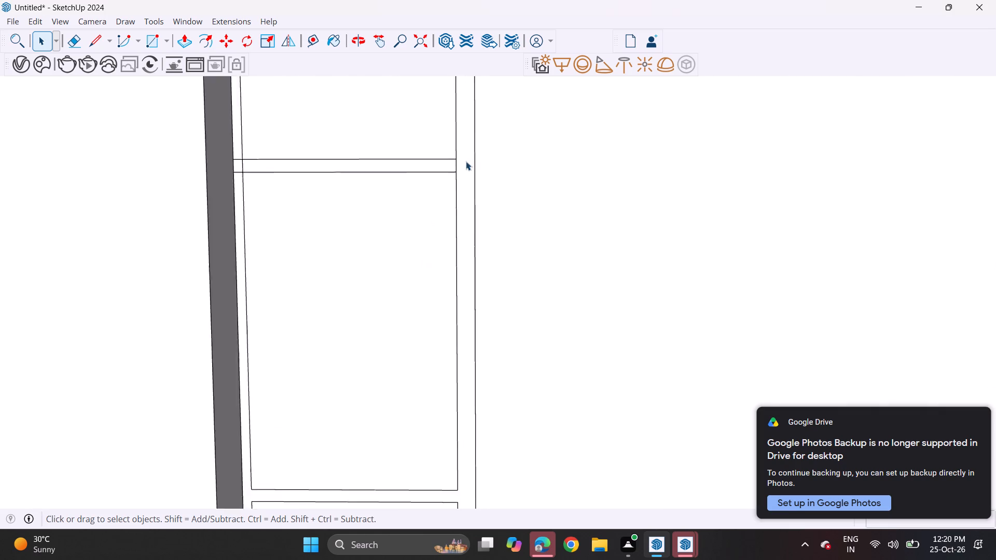
pyautogui.scroll(2, 466, 161)
pyautogui.click(451, 167)
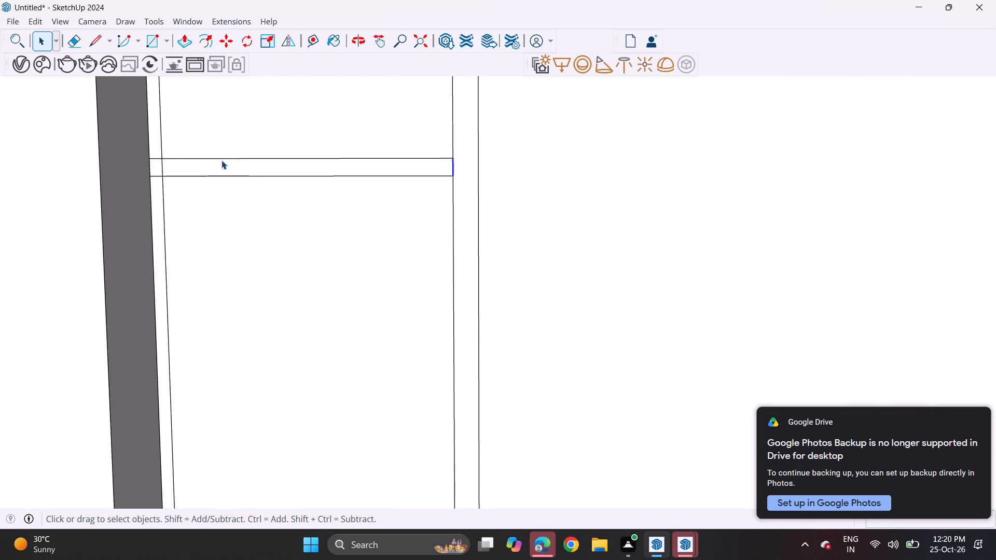
pyautogui.press('Delete')
pyautogui.click(159, 158)
pyautogui.press('Delete')
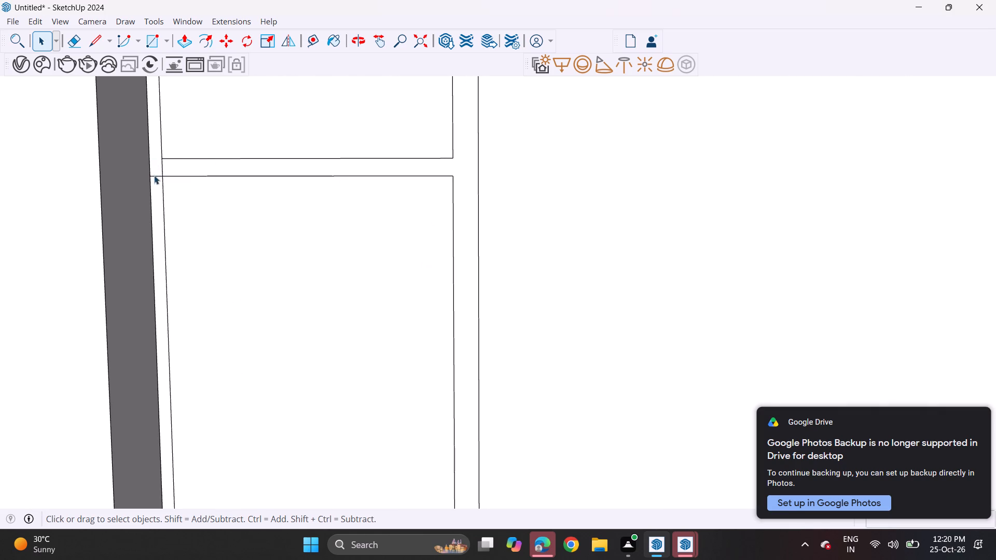
pyautogui.click(154, 177)
pyautogui.press('Delete')
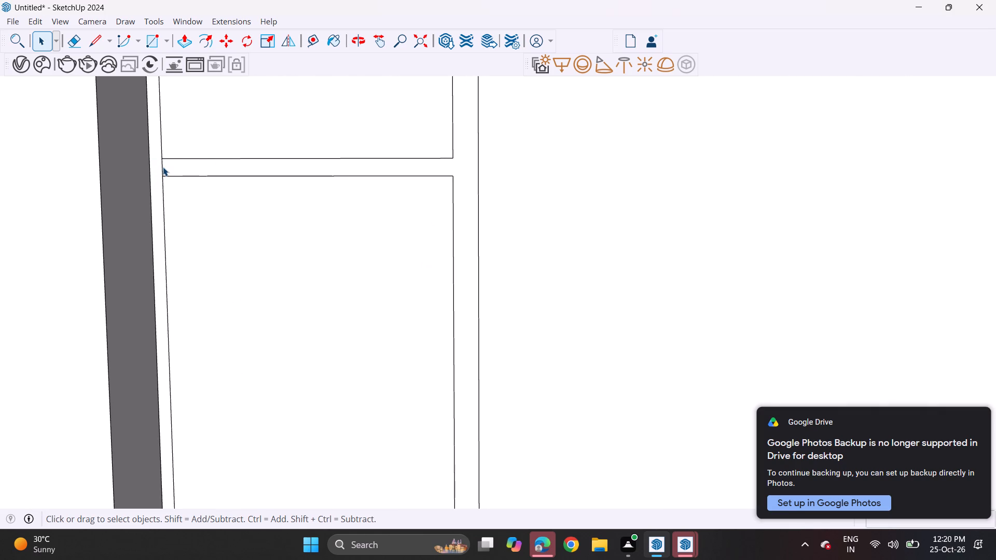
pyautogui.click(163, 167)
pyautogui.press('Delete')
# Draw a horizontal line across the narrow section's full width just below its top edge, forming a thin top strip.
pyautogui.scroll(-10, 167, 170)
pyautogui.scroll(1, 204, 177)
pyautogui.keyDown('shift'); pyautogui.moveTo(209, 180); pyautogui.dragTo(330, 336, button='middle'); pyautogui.keyUp('shift')
pyautogui.keyDown('shift'); pyautogui.scroll(-1, 244, 200); pyautogui.keyUp('shift')
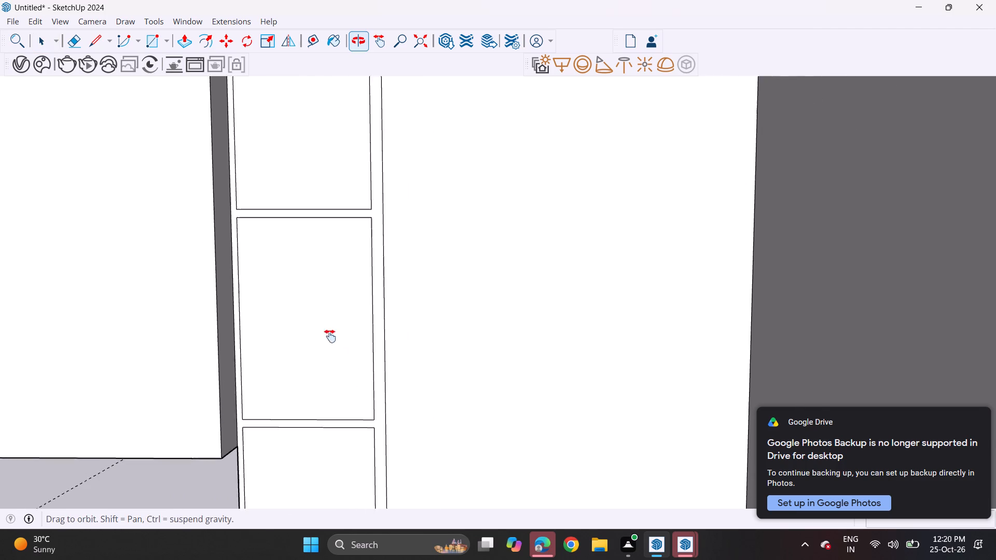
pyautogui.keyDown('shift'); pyautogui.moveTo(330, 336); pyautogui.dragTo(345, 365, button='middle'); pyautogui.keyUp('shift')
pyautogui.scroll(3, 412, 150)
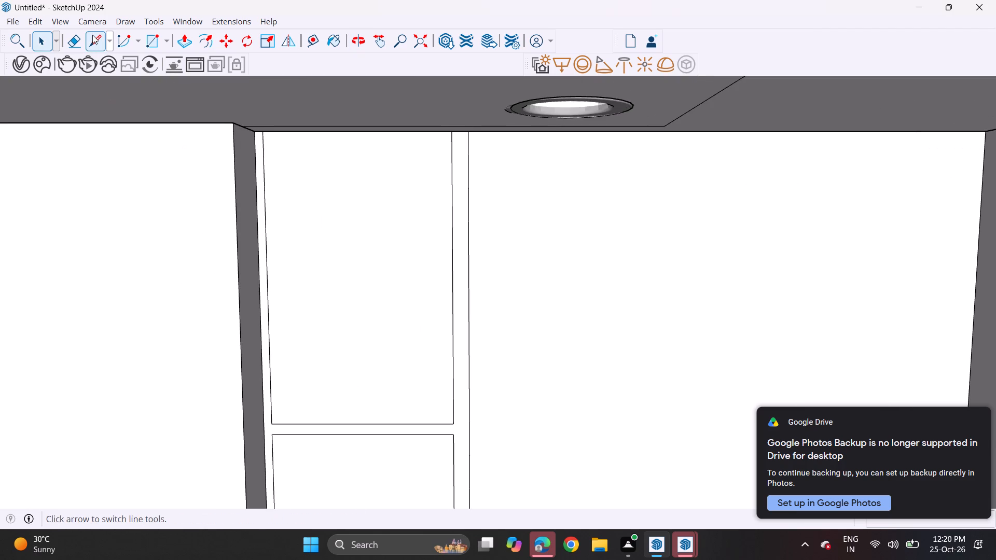
pyautogui.click(92, 35)
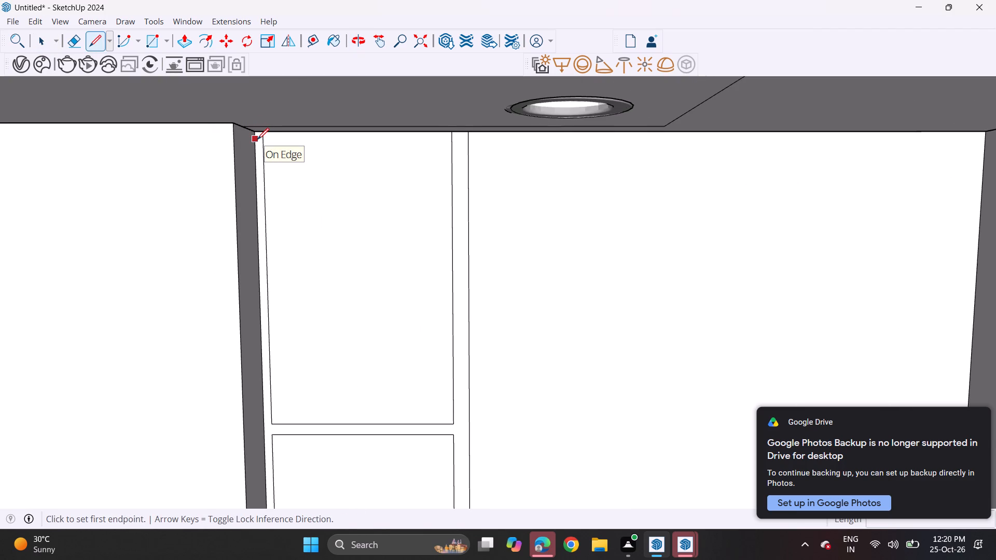
pyautogui.click(257, 140)
pyautogui.click(467, 142)
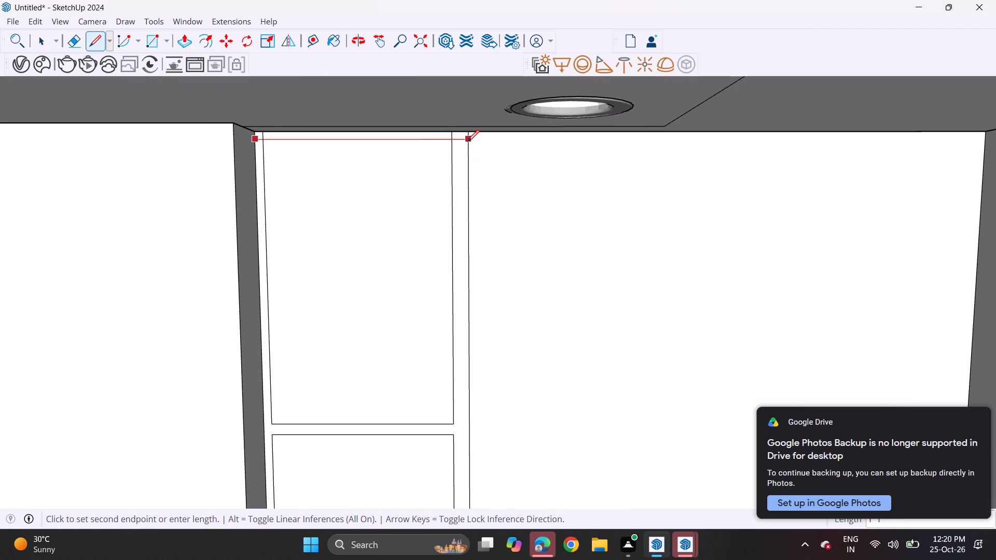
# Erase the short line segments where the new top strip crosses the vertical side strips at both upper corners.
pyautogui.click(69, 39)
pyautogui.scroll(9, 247, 157)
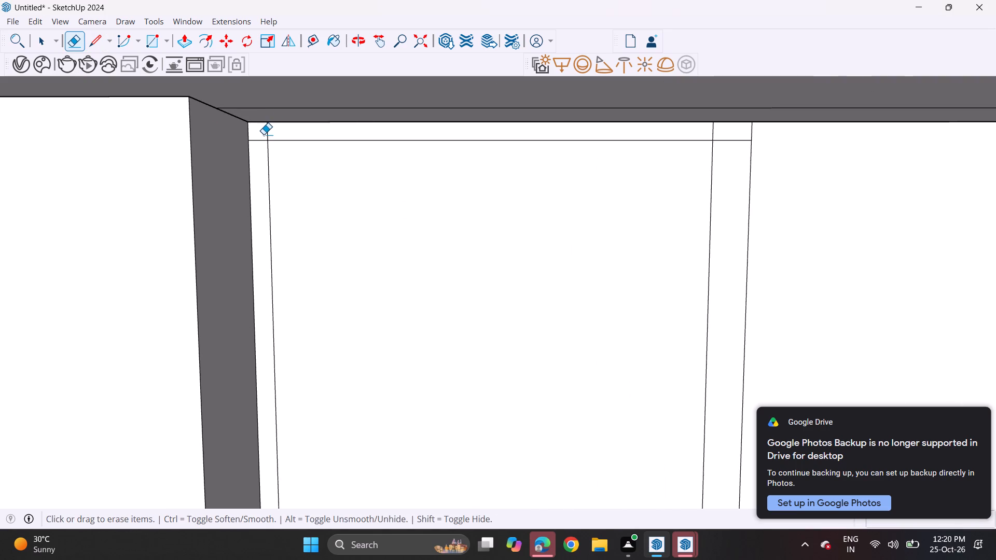
pyautogui.moveTo(260, 151); pyautogui.dragTo(258, 160)
pyautogui.moveTo(260, 134); pyautogui.dragTo(261, 142)
pyautogui.moveTo(265, 137); pyautogui.dragTo(278, 135)
pyautogui.moveTo(727, 139); pyautogui.dragTo(728, 147)
pyautogui.moveTo(723, 132); pyautogui.dragTo(697, 129)
pyautogui.scroll(-1, 687, 128)
pyautogui.scroll(1, 687, 128)
pyautogui.scroll(-8, 687, 128)
pyautogui.scroll(1, 691, 182)
pyautogui.scroll(-2, 691, 184)
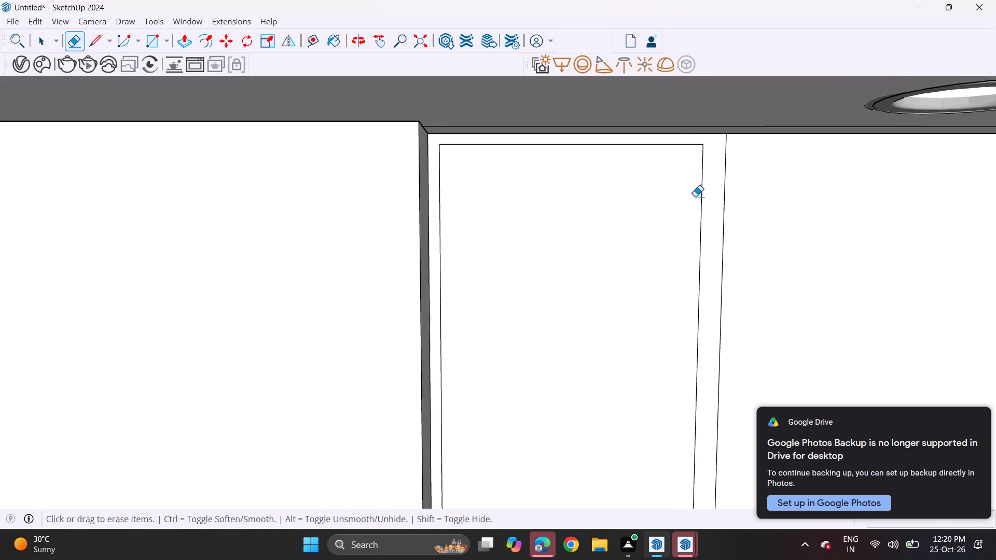
# Move the outer vertical edge between the narrow section and the wide right panel inward by about 5/16.
pyautogui.scroll(-8, 713, 226)
pyautogui.scroll(1, 713, 226)
pyautogui.scroll(-8, 684, 301)
pyautogui.keyDown('shift'); pyautogui.moveTo(661, 341); pyautogui.dragTo(641, 136, button='middle'); pyautogui.keyUp('shift')
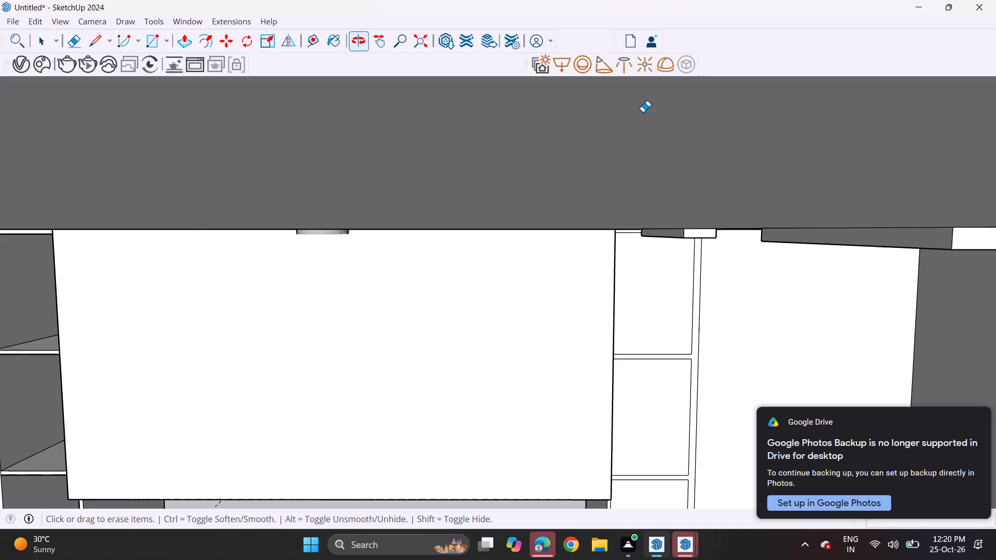
pyautogui.keyDown('shift'); pyautogui.moveTo(617, 346); pyautogui.dragTo(646, 125, button='middle'); pyautogui.keyUp('shift')
pyautogui.scroll(-3, 548, 205)
pyautogui.keyDown('shift'); pyautogui.moveTo(550, 227); pyautogui.dragTo(493, 276, button='middle'); pyautogui.keyUp('shift')
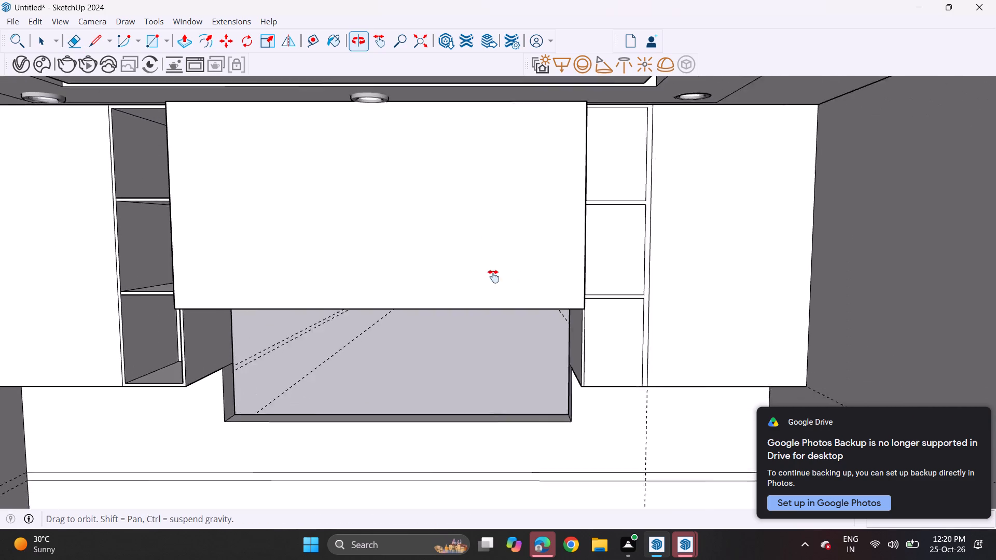
pyautogui.keyDown('shift'); pyautogui.moveTo(493, 276); pyautogui.dragTo(439, 281, button='middle'); pyautogui.keyUp('shift')
pyautogui.moveTo(587, 250); pyautogui.dragTo(566, 261, button='middle')
pyautogui.scroll(5, 574, 262)
pyautogui.press('space')
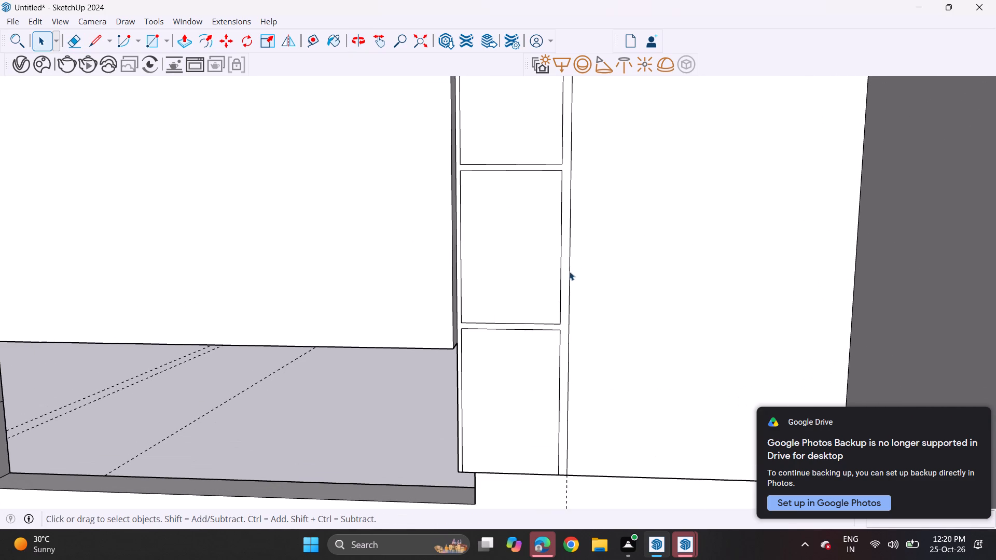
pyautogui.click(569, 271)
pyautogui.scroll(6, 570, 430)
pyautogui.scroll(-1, 574, 433)
pyautogui.keyDown('shift'); pyautogui.moveTo(585, 456); pyautogui.dragTo(571, 309, button='middle'); pyautogui.keyUp('shift')
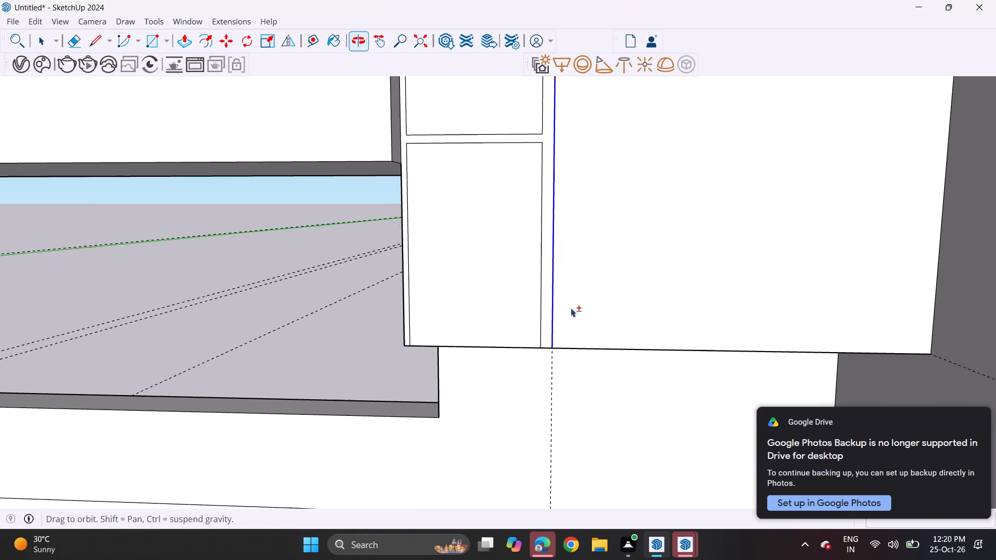
pyautogui.scroll(9, 561, 352)
pyautogui.press('m')
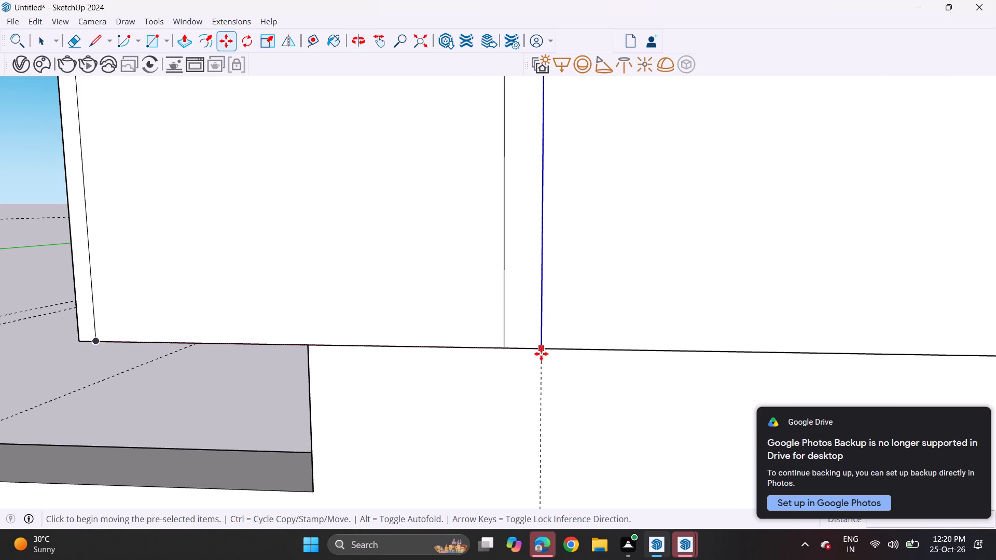
pyautogui.click(541, 348)
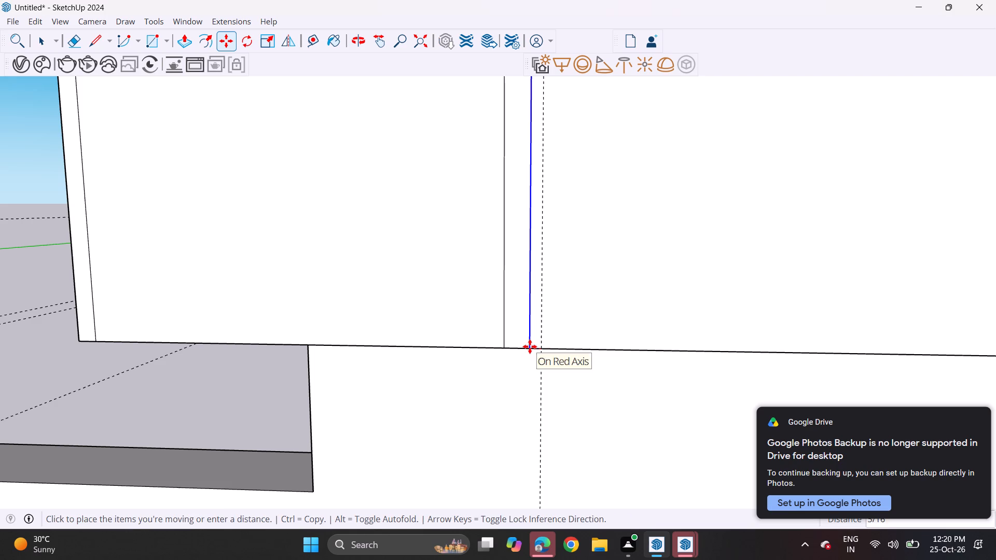
pyautogui.click(530, 346)
pyautogui.press('space')
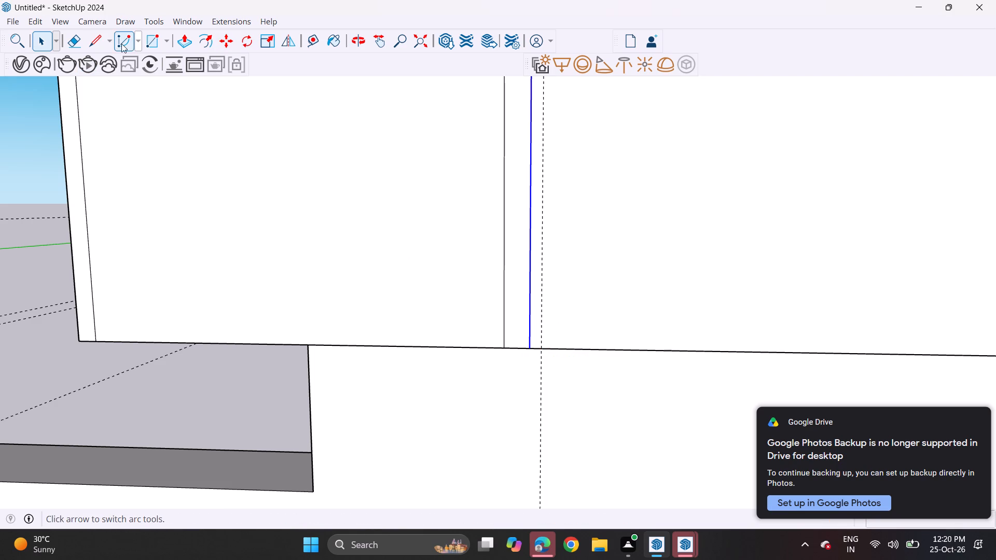
# Erase the vertical guide line left beside the moved edge.
pyautogui.click(76, 38)
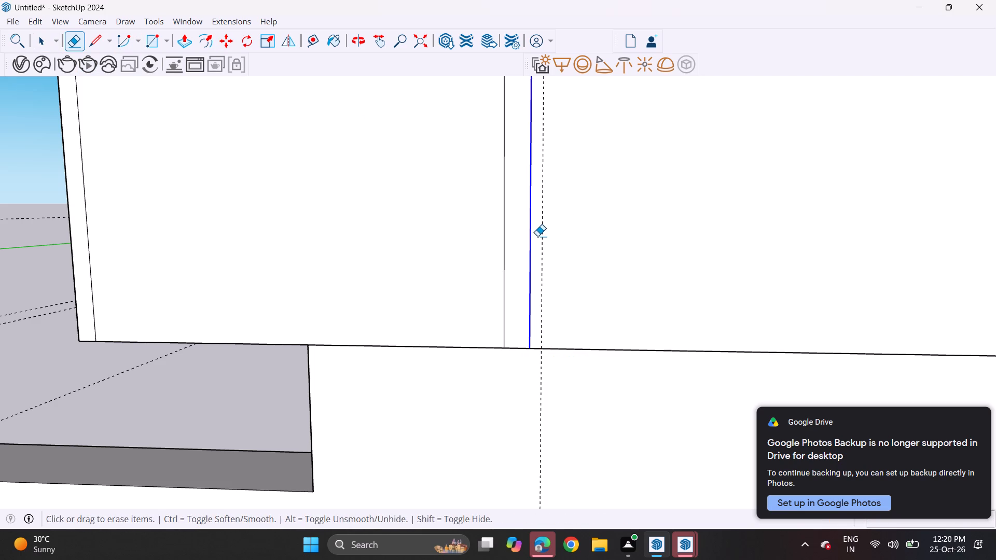
pyautogui.moveTo(537, 236); pyautogui.dragTo(543, 241)
# Draw a horizontal line across the narrow section's full width just above its bottom edge, forming a thin bottom strip.
pyautogui.scroll(-20, 551, 223)
pyautogui.scroll(-4, 551, 223)
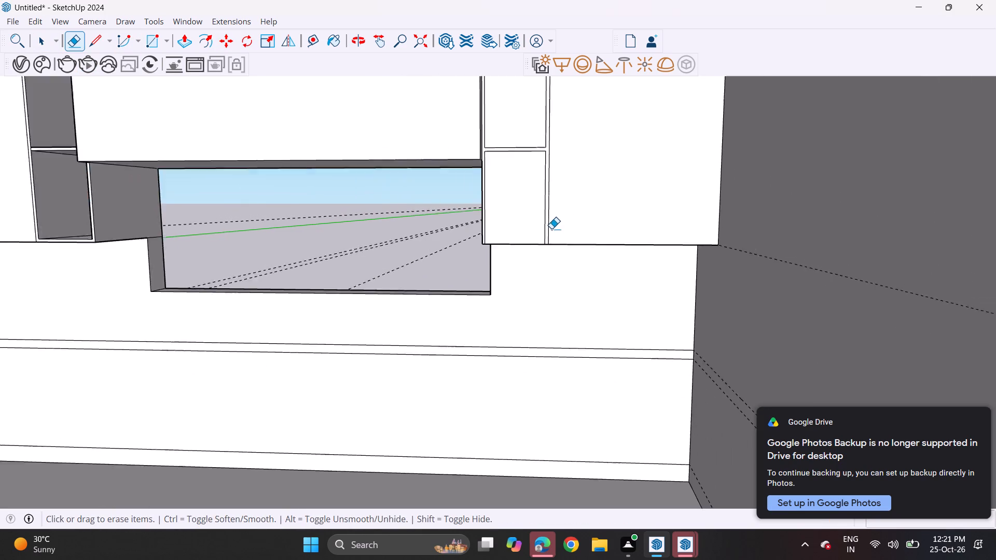
pyautogui.scroll(1, 522, 169)
pyautogui.moveTo(522, 169); pyautogui.dragTo(548, 206, button='middle')
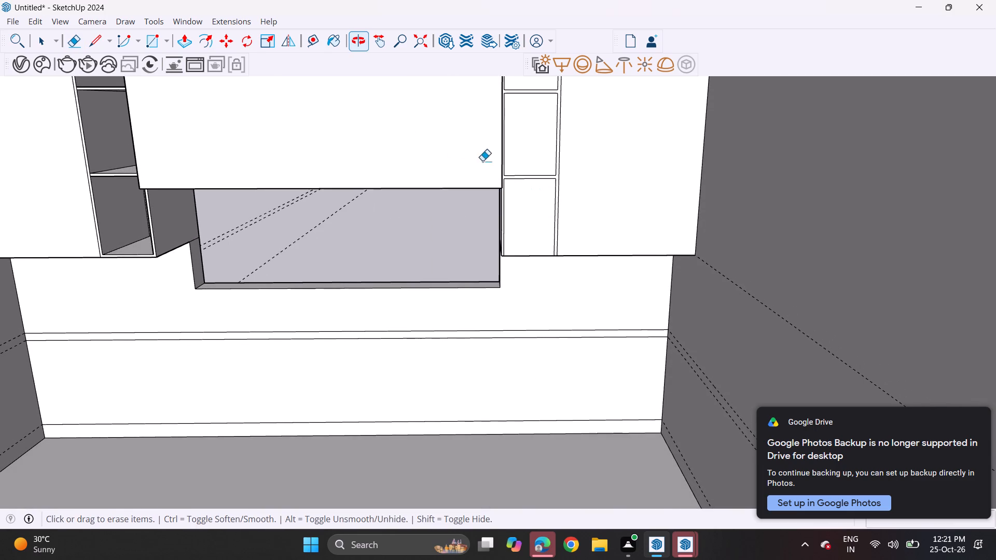
pyautogui.scroll(3, 545, 258)
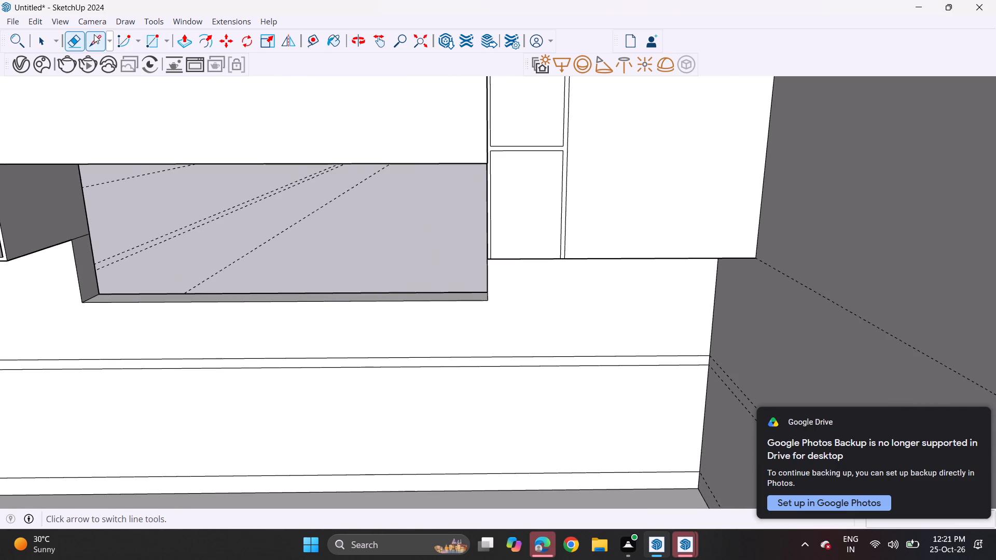
pyautogui.click(108, 46)
pyautogui.click(92, 48)
pyautogui.scroll(4, 509, 265)
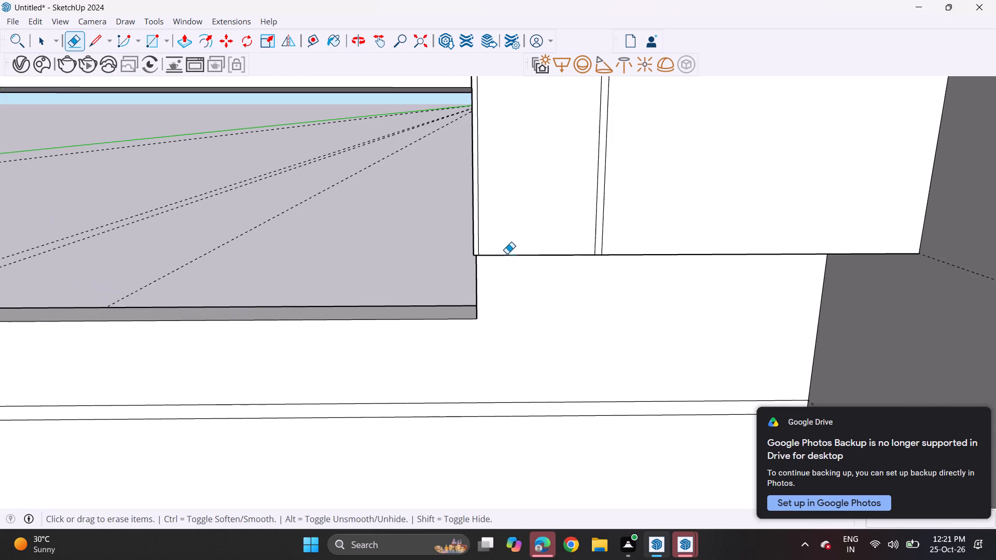
pyautogui.click(98, 47)
pyautogui.scroll(3, 615, 264)
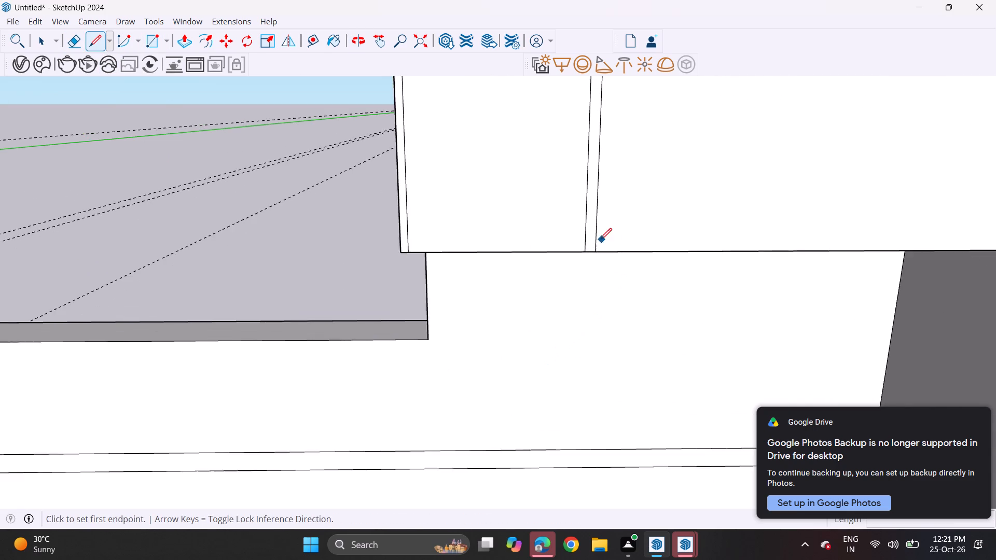
pyautogui.scroll(1, 600, 240)
pyautogui.scroll(4, 422, 255)
pyautogui.scroll(-1, 391, 238)
pyautogui.click(366, 243)
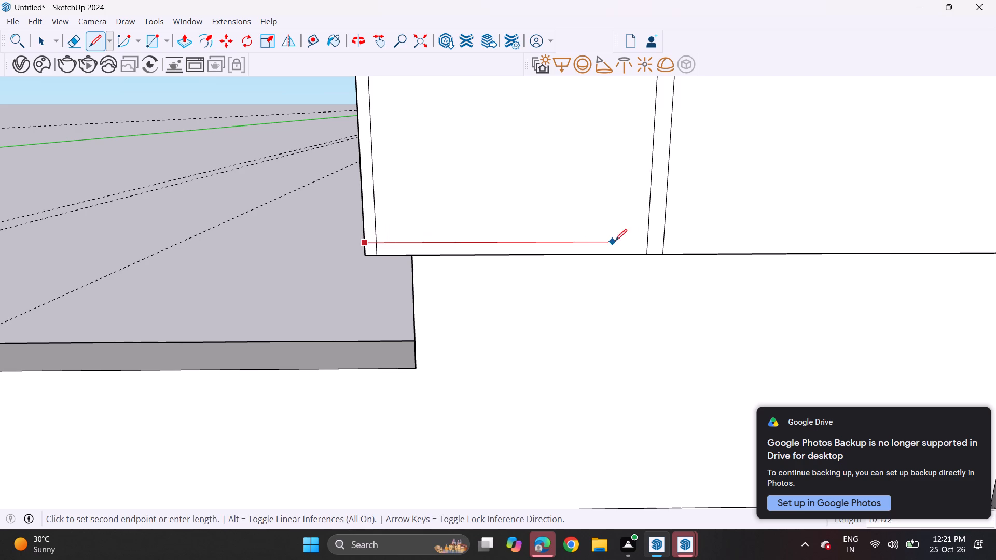
pyautogui.click(661, 245)
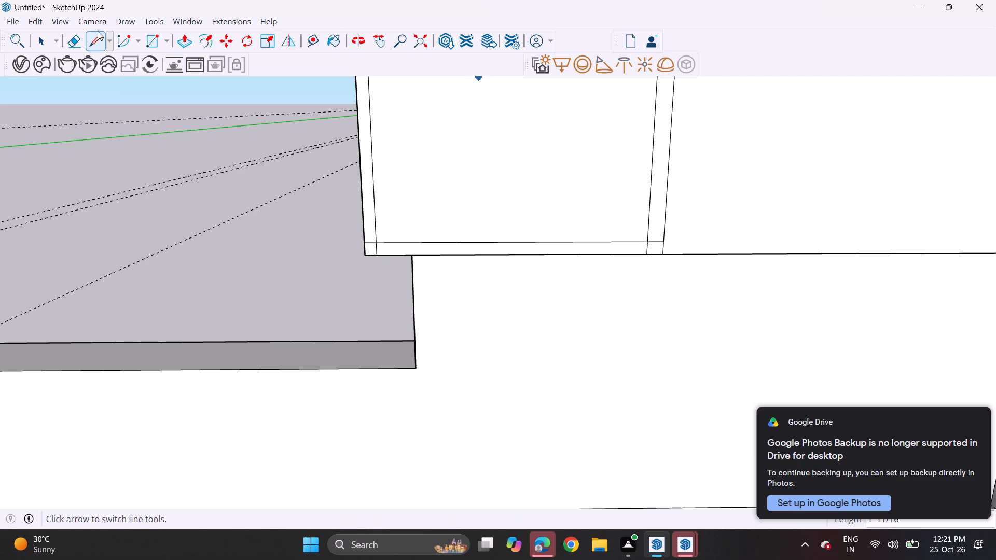
# Erase the short line segments where the bottom strip crosses the vertical side strips at both lower corners.
pyautogui.click(79, 38)
pyautogui.scroll(5, 382, 254)
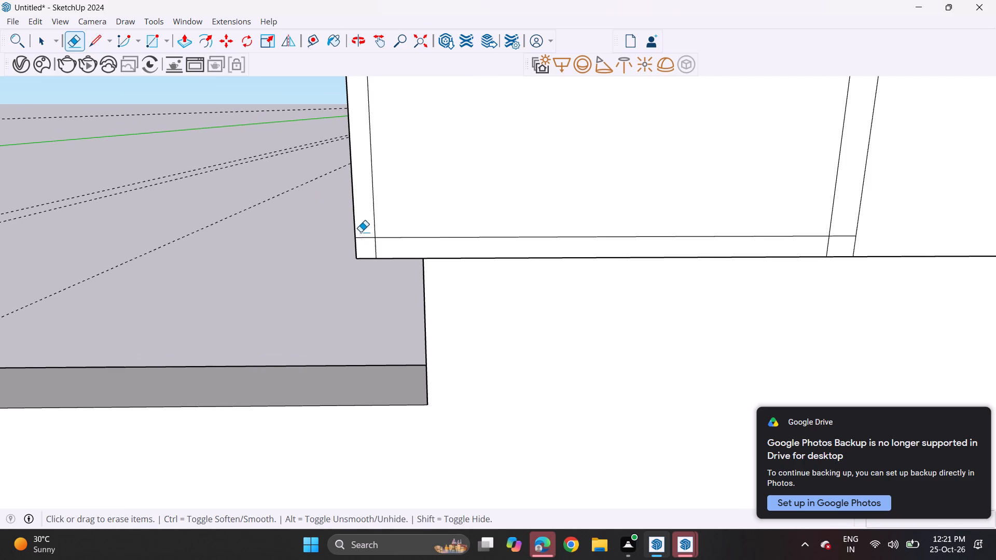
pyautogui.click(363, 241)
pyautogui.moveTo(364, 236); pyautogui.dragTo(362, 222)
pyautogui.click(374, 244)
pyautogui.moveTo(371, 244); pyautogui.dragTo(383, 250)
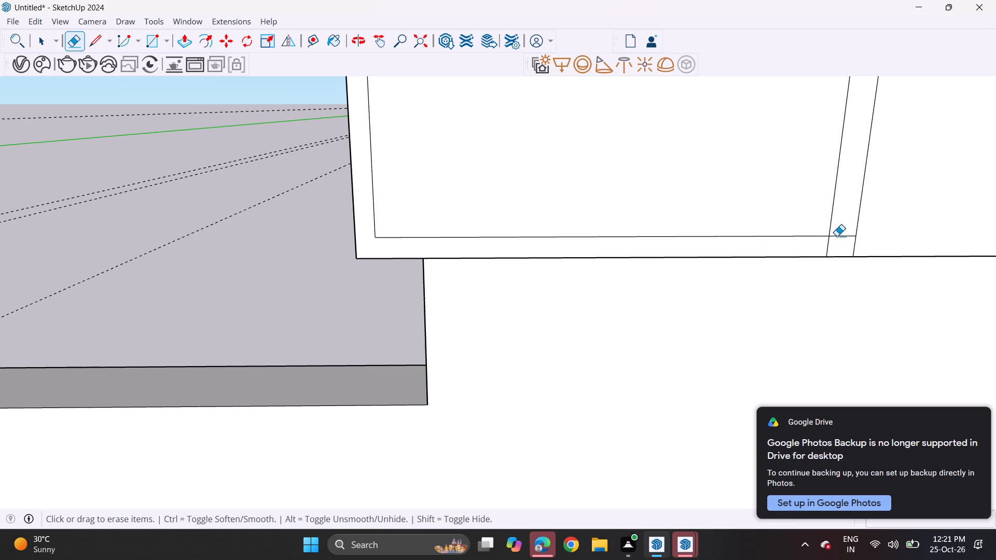
pyautogui.click(842, 233)
pyautogui.moveTo(834, 244); pyautogui.dragTo(824, 246)
pyautogui.scroll(-2, 771, 235)
pyautogui.scroll(1, 769, 237)
pyautogui.scroll(-13, 768, 238)
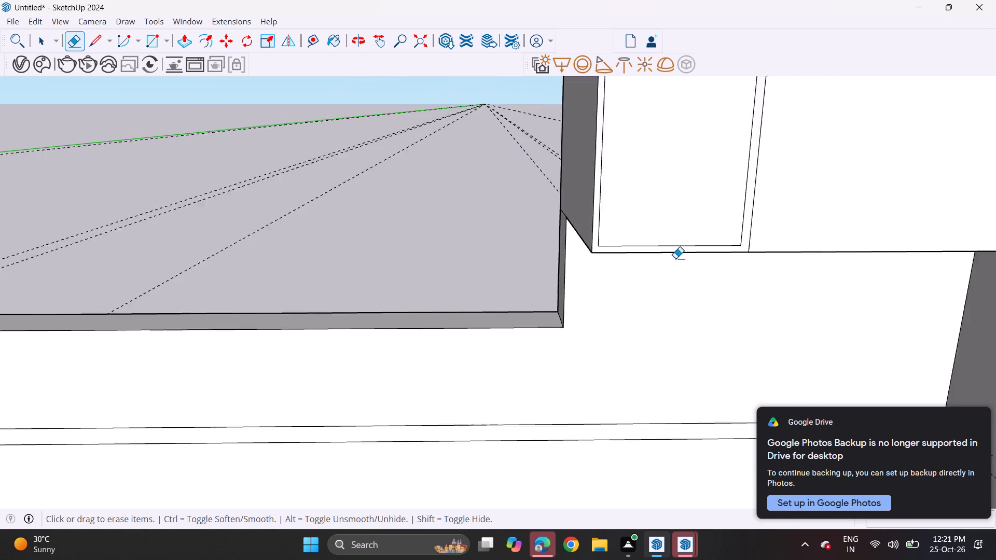
pyautogui.scroll(-11, 675, 258)
pyautogui.scroll(1, 659, 261)
pyautogui.moveTo(678, 242); pyautogui.dragTo(606, 317, button='middle')
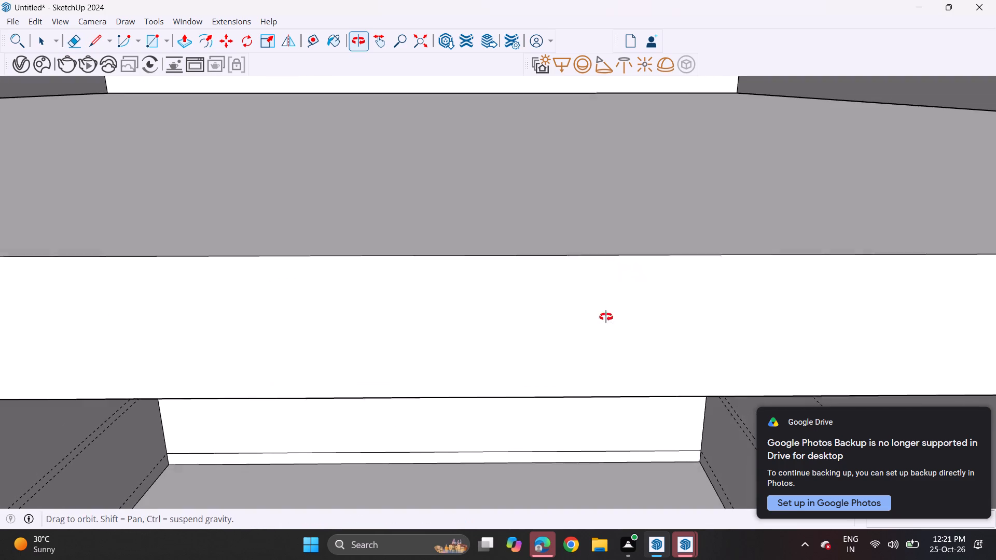
# Push the three compartment faces of the right narrow section inward to match the depth of the left open shelves.
pyautogui.moveTo(606, 317); pyautogui.dragTo(606, 317, button='middle')
pyautogui.moveTo(591, 310); pyautogui.dragTo(559, 202, button='middle')
pyautogui.keyDown('shift'); pyautogui.moveTo(602, 352); pyautogui.dragTo(536, 135, button='middle'); pyautogui.keyUp('shift')
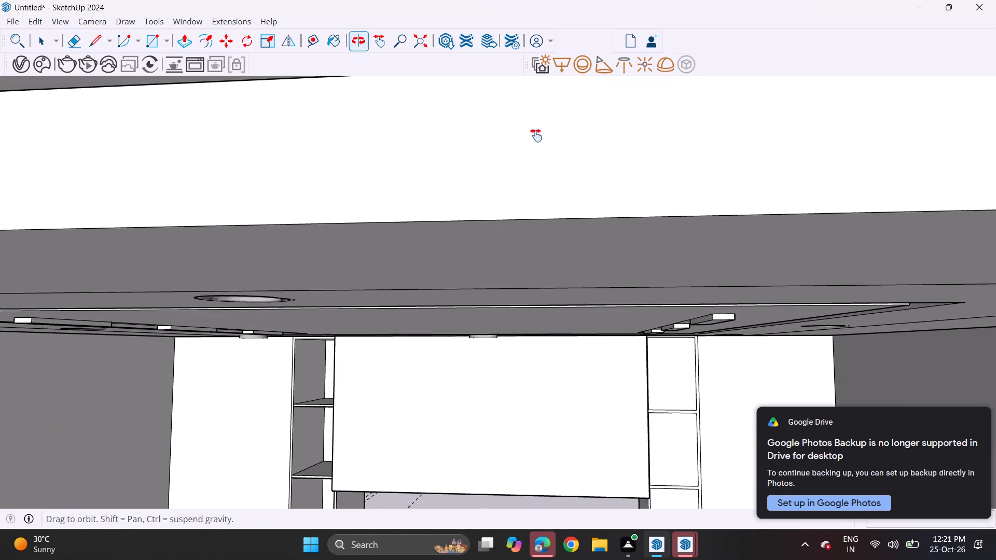
pyautogui.keyDown('shift'); pyautogui.moveTo(536, 135); pyautogui.dragTo(535, 131, button='middle'); pyautogui.keyUp('shift')
pyautogui.scroll(1, 559, 324)
pyautogui.keyDown('shift'); pyautogui.moveTo(559, 318); pyautogui.dragTo(456, 47, button='middle'); pyautogui.keyUp('shift')
pyautogui.moveTo(533, 231); pyautogui.dragTo(565, 257, button='middle')
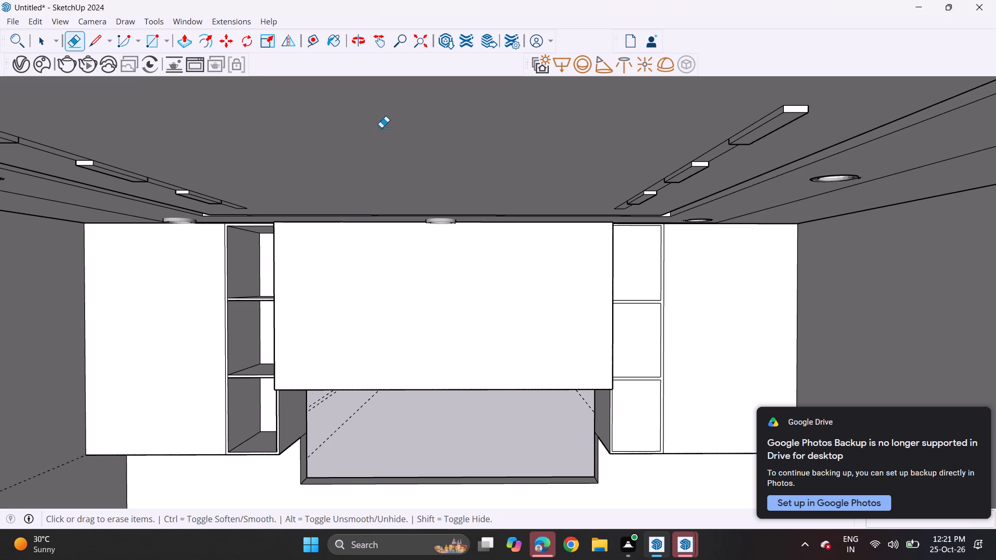
pyautogui.click(179, 49)
pyautogui.moveTo(538, 259); pyautogui.dragTo(536, 265, button='middle')
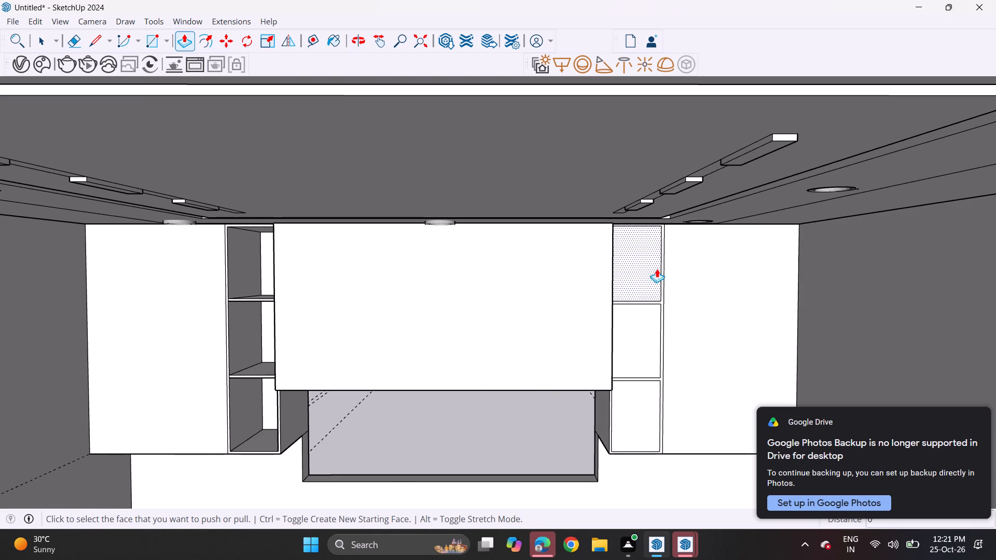
pyautogui.click(639, 282)
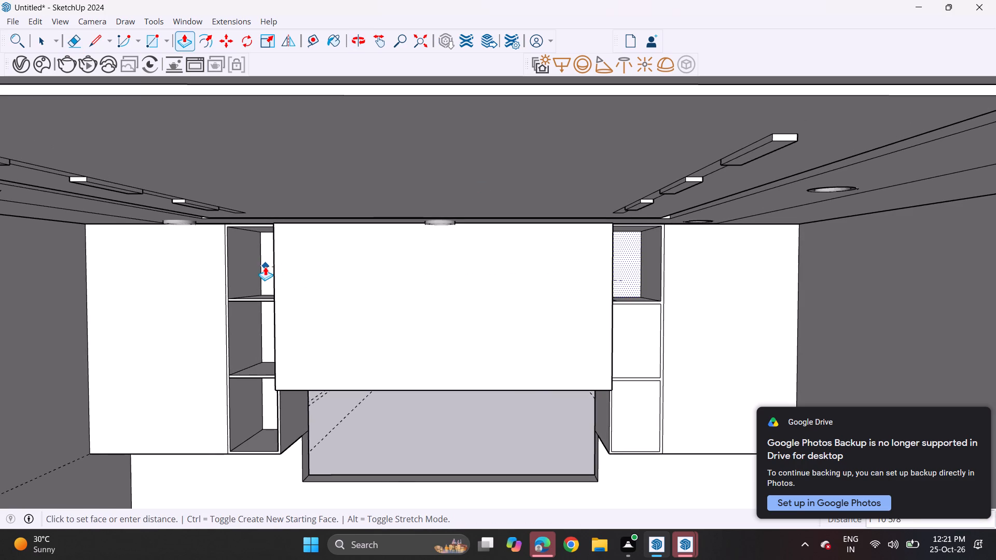
pyautogui.click(264, 267)
pyautogui.doubleClick(630, 333)
pyautogui.doubleClick(634, 401)
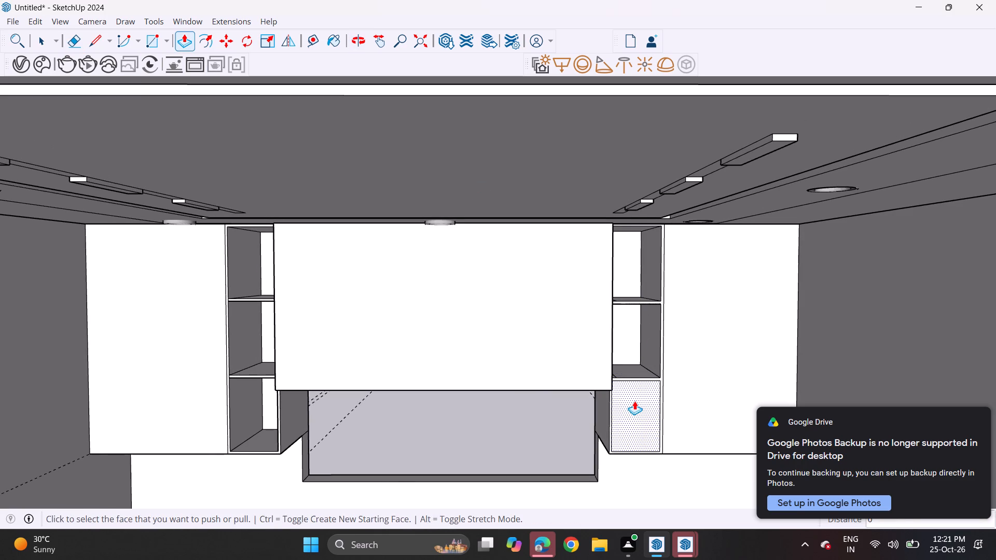
# Erase the stray lines running front to back on the shelf boards inside the right open shelf unit's compartments.
pyautogui.moveTo(621, 384); pyautogui.dragTo(533, 386, button='middle')
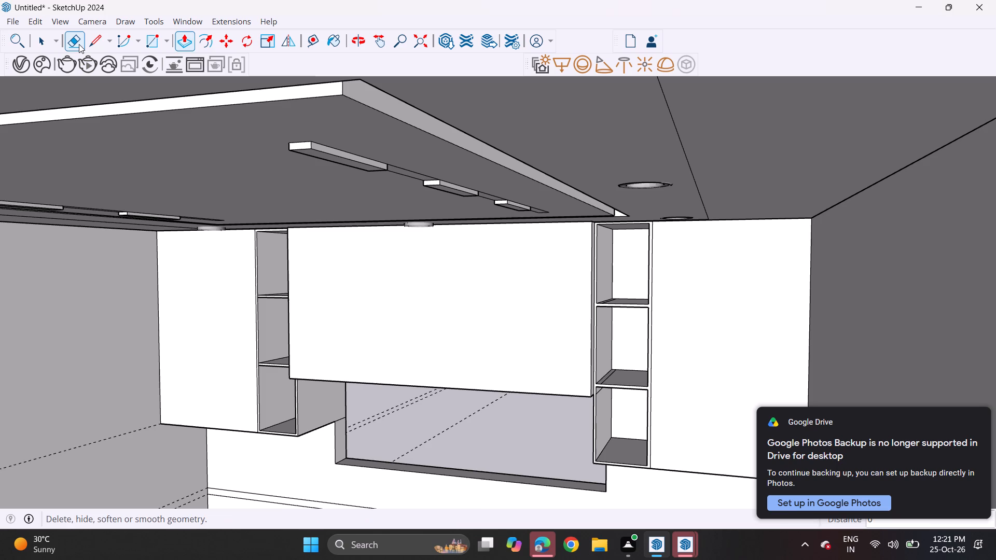
pyautogui.click(77, 44)
pyautogui.scroll(3, 631, 397)
pyautogui.scroll(-1, 629, 395)
pyautogui.scroll(11, 627, 392)
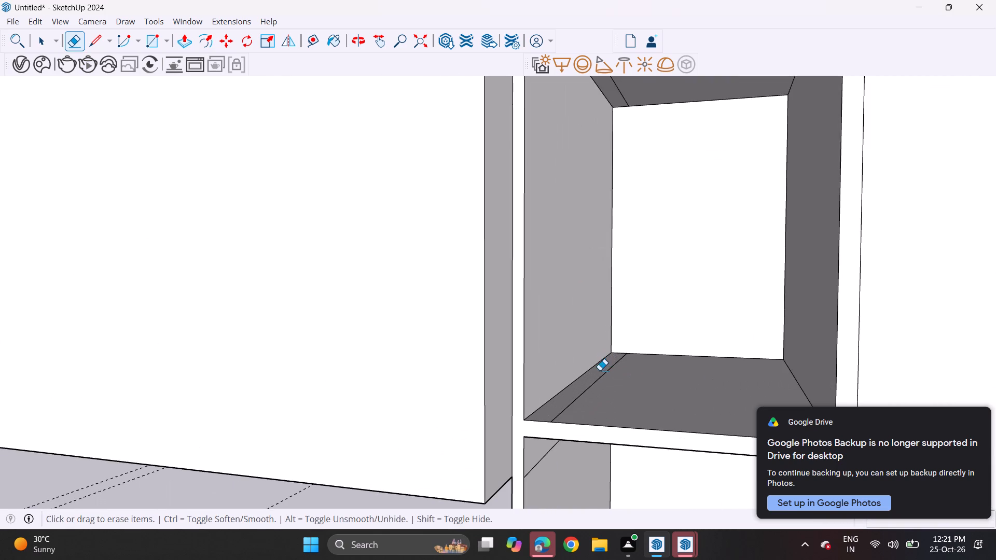
pyautogui.moveTo(600, 371); pyautogui.dragTo(607, 384)
pyautogui.moveTo(541, 460); pyautogui.dragTo(537, 469)
pyautogui.scroll(-4, 607, 309)
pyautogui.scroll(1, 607, 309)
pyautogui.scroll(-1, 608, 309)
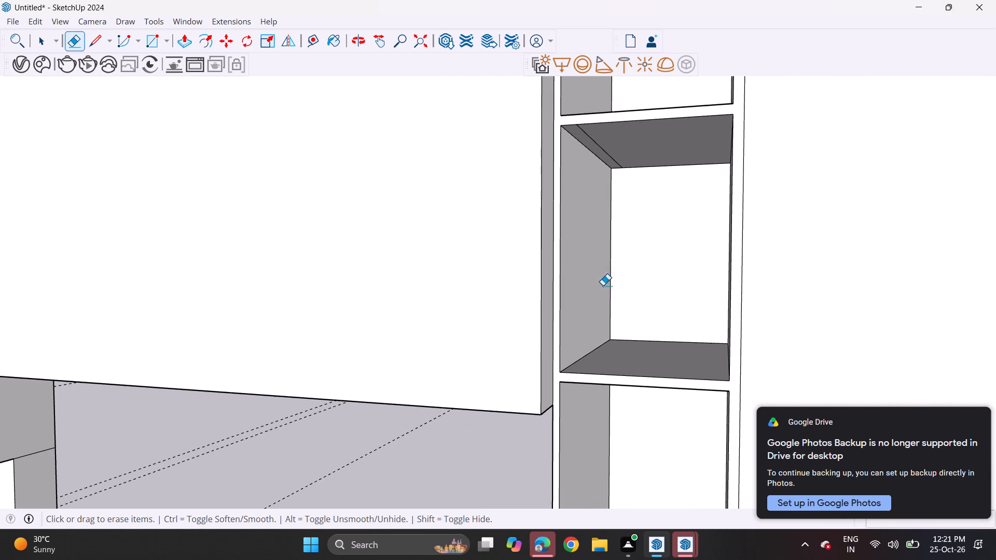
pyautogui.click(613, 158)
pyautogui.keyDown('shift'); pyautogui.moveTo(621, 159); pyautogui.dragTo(643, 233, button='middle'); pyautogui.keyUp('shift')
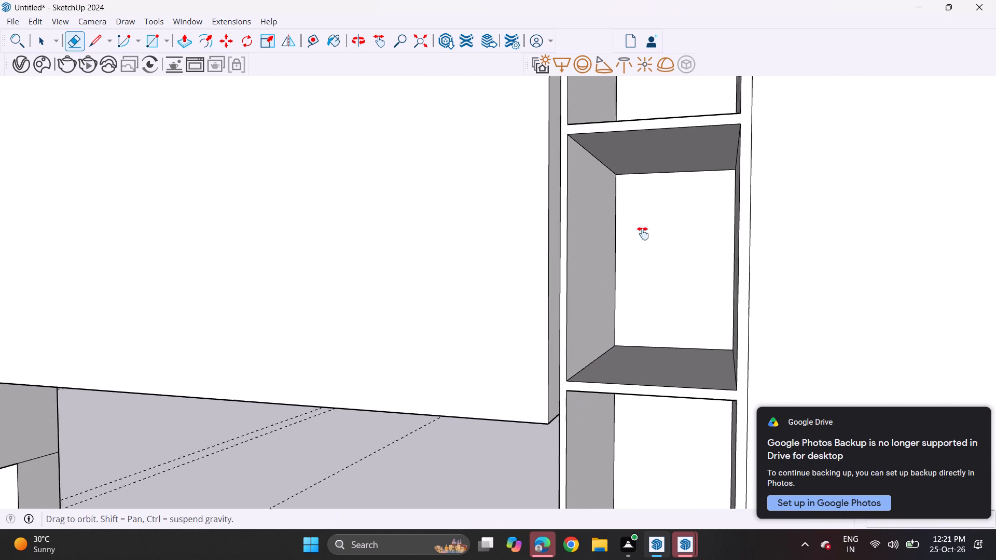
pyautogui.keyDown('shift'); pyautogui.moveTo(643, 233); pyautogui.dragTo(653, 292, button='middle'); pyautogui.keyUp('shift')
pyautogui.moveTo(654, 293); pyautogui.dragTo(668, 332, button='middle')
pyautogui.moveTo(631, 306); pyautogui.dragTo(638, 310)
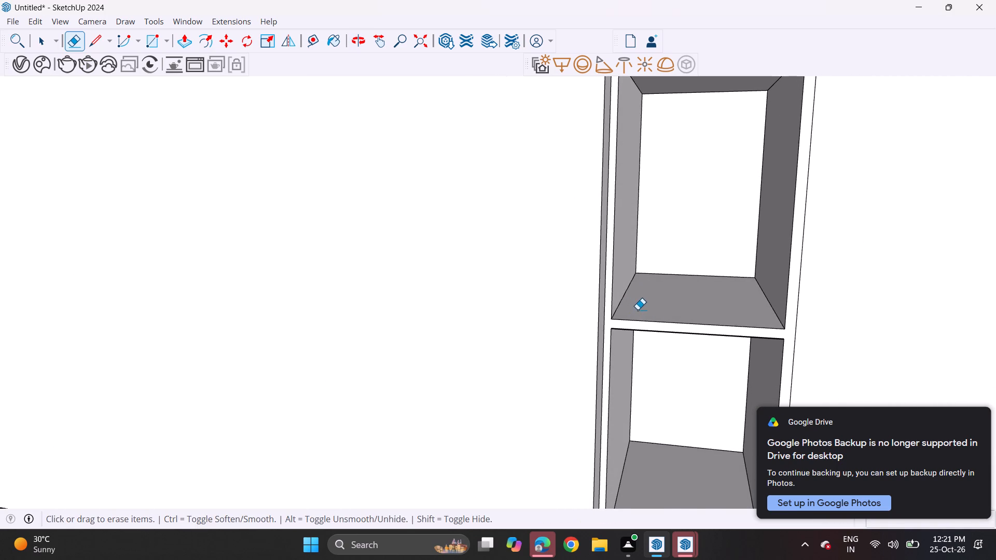
# Examine both open shelf units and the full back wall from several angles.
pyautogui.scroll(-5, 638, 310)
pyautogui.keyDown('shift'); pyautogui.moveTo(646, 362); pyautogui.dragTo(728, 232, button='middle'); pyautogui.keyUp('shift')
pyautogui.keyDown('shift'); pyautogui.scroll(1, 728, 230); pyautogui.keyUp('shift')
pyautogui.scroll(-5, 719, 235)
pyautogui.moveTo(660, 312); pyautogui.dragTo(770, 263, button='middle')
pyautogui.scroll(-5, 755, 258)
pyautogui.moveTo(759, 261); pyautogui.dragTo(725, 259, button='middle')
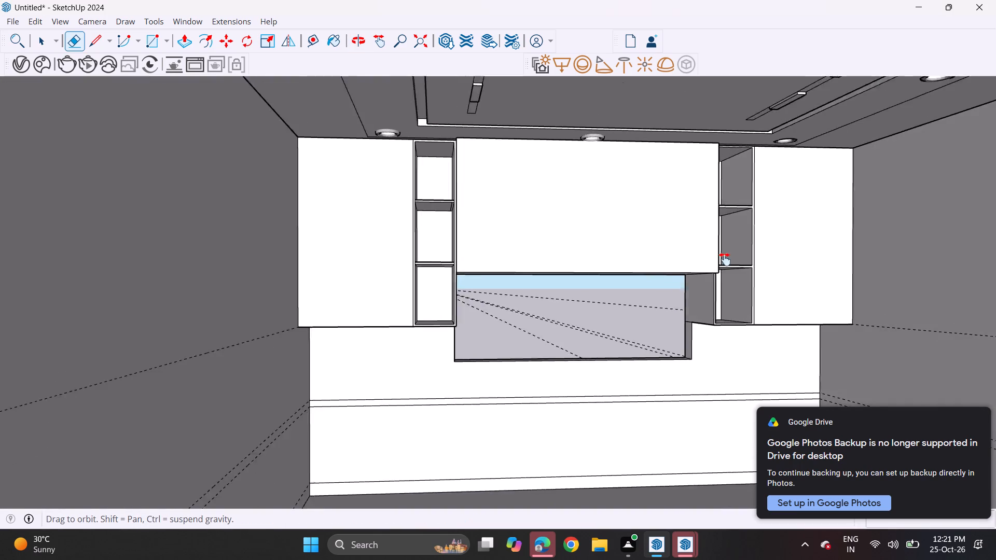
pyautogui.moveTo(725, 259); pyautogui.dragTo(653, 278, button='middle')
pyautogui.scroll(-2, 656, 275)
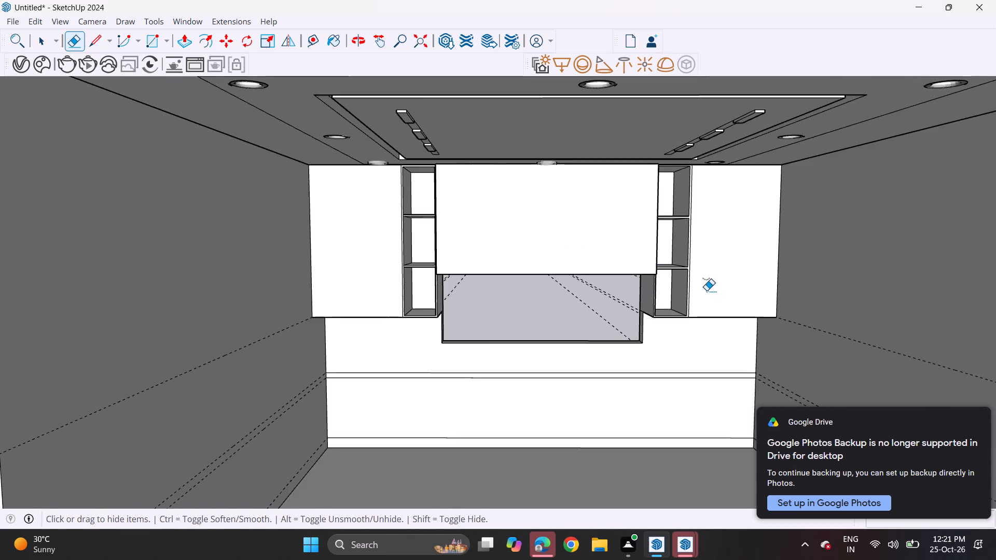
pyautogui.keyDown('shift'); pyautogui.moveTo(707, 290); pyautogui.dragTo(638, 209, button='middle'); pyautogui.keyUp('shift')
pyautogui.scroll(1, 641, 208)
pyautogui.scroll(-3, 639, 208)
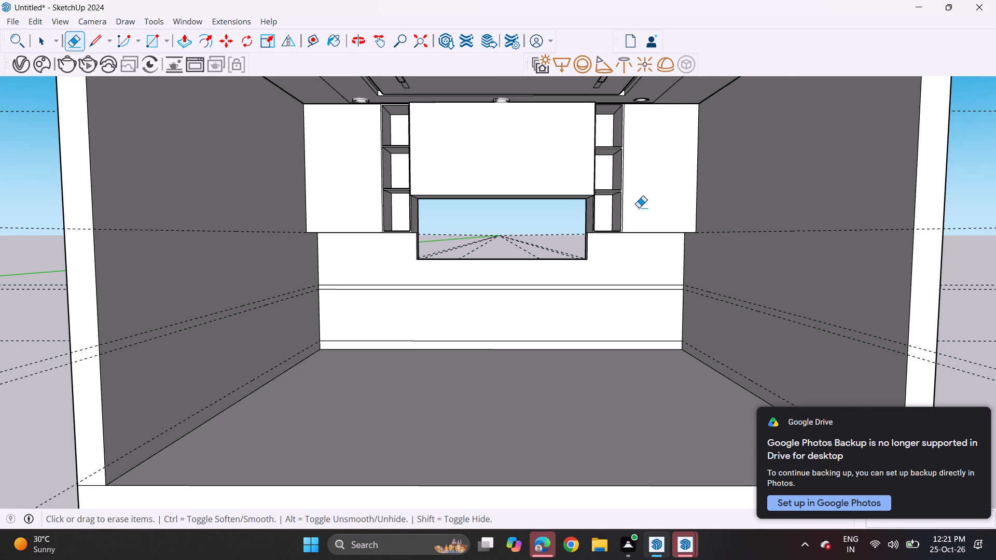
pyautogui.keyDown('shift'); pyautogui.moveTo(691, 230); pyautogui.dragTo(663, 262, button='middle'); pyautogui.keyUp('shift')
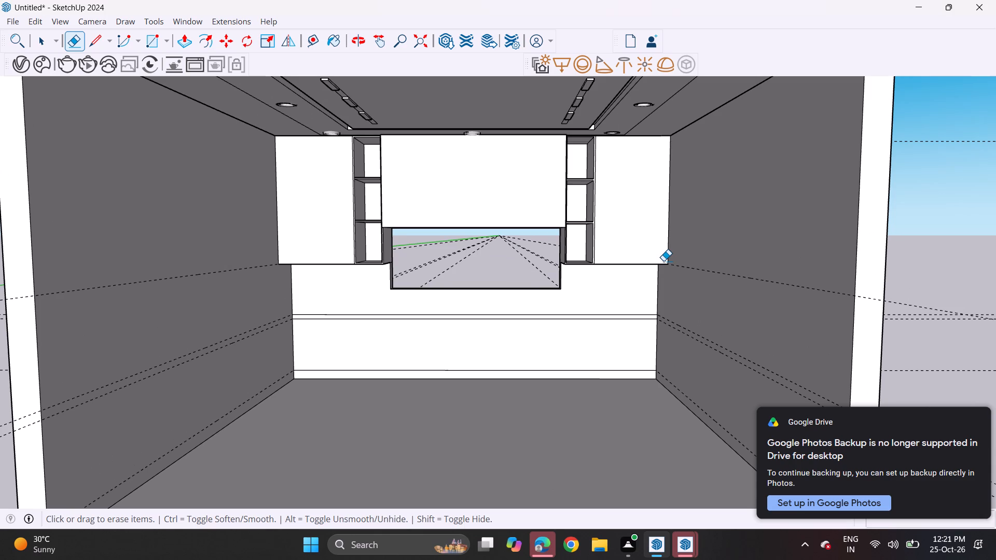
# Copy the central upper cabinet's left vertical edge onto its right edge and divide by 4 to form four equal panels.
pyautogui.press('space')
pyautogui.scroll(4, 397, 173)
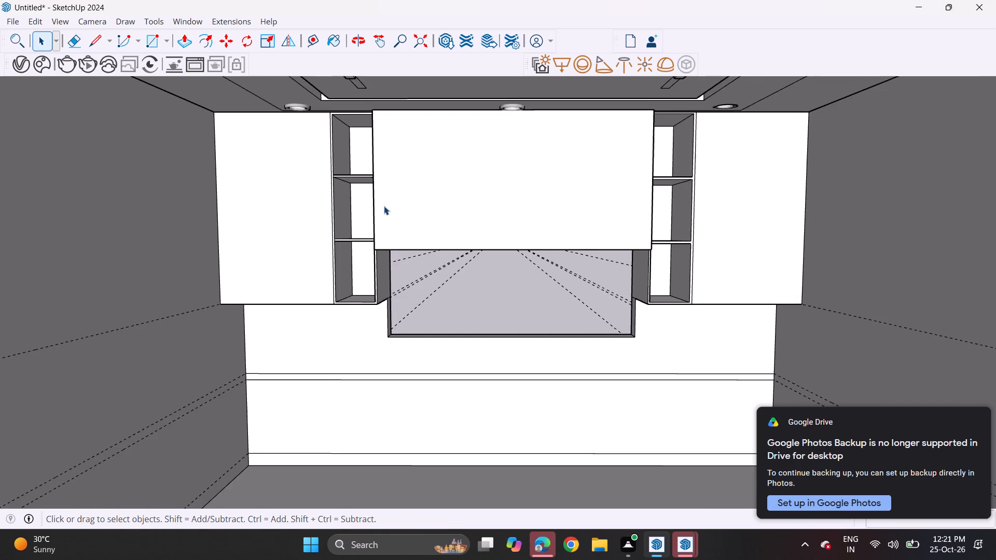
pyautogui.scroll(4, 380, 220)
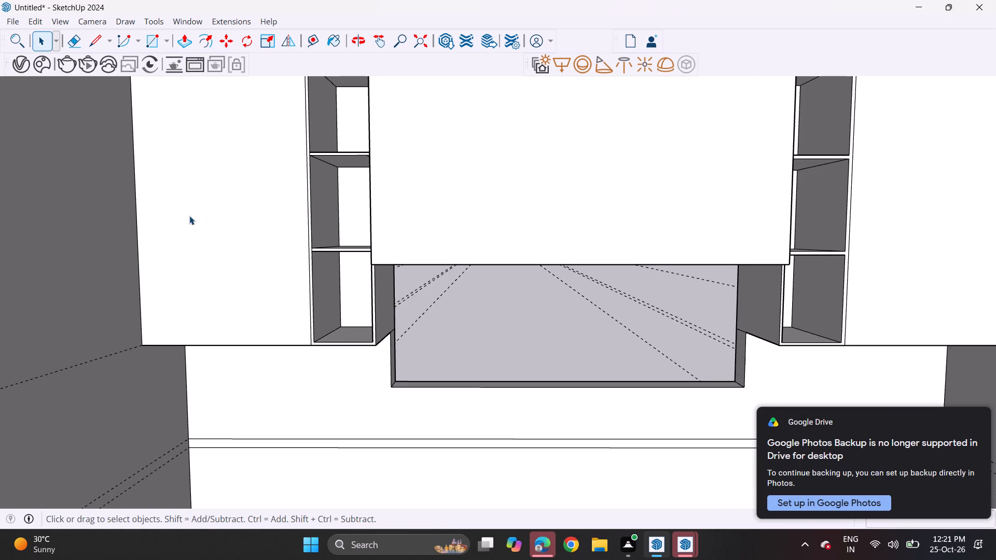
pyautogui.click(372, 220)
pyautogui.scroll(1, 370, 234)
pyautogui.scroll(-1, 370, 234)
pyautogui.scroll(2, 370, 234)
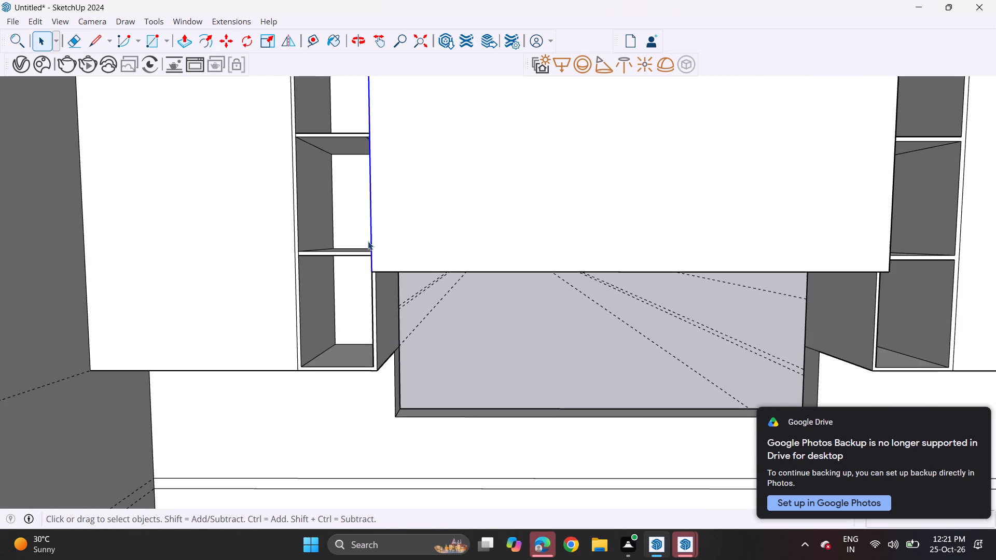
pyautogui.press('m')
pyautogui.click(375, 271)
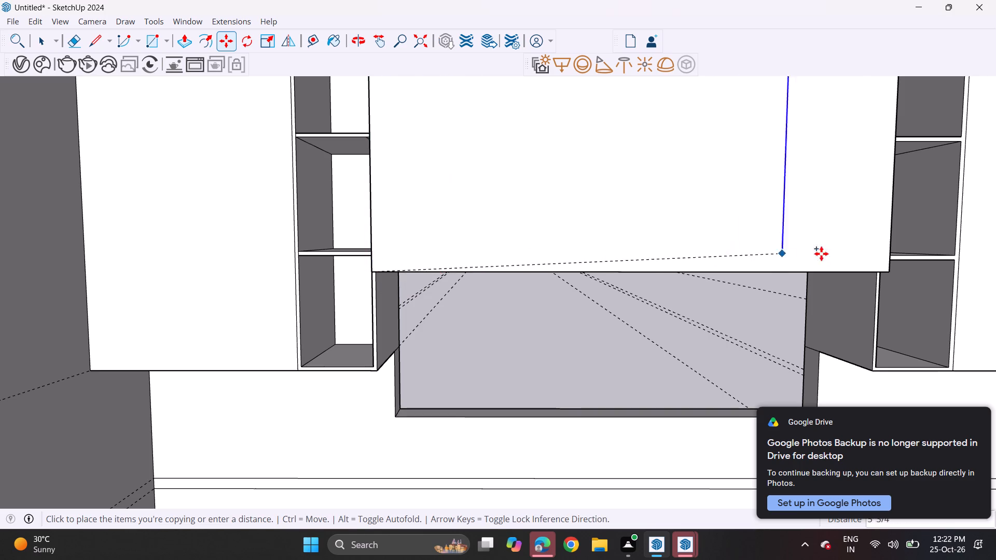
pyautogui.click(891, 269)
pyautogui.press('/')
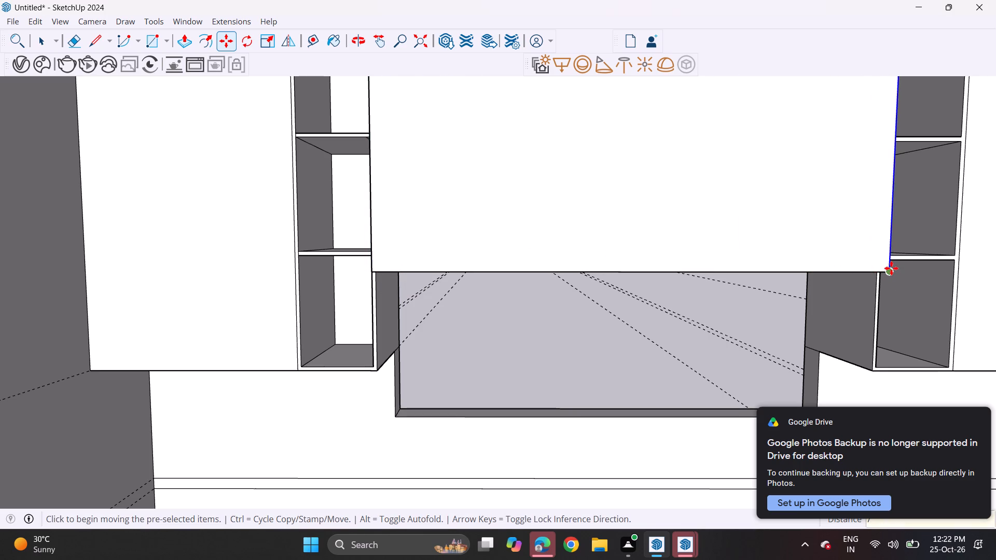
pyautogui.press('4')
pyautogui.press('Return')
# Copy the three vertical dividing lines of the central cabinet sideways by 0.3 to form thin groove strips.
pyautogui.keyDown('shift'); pyautogui.moveTo(605, 218); pyautogui.dragTo(492, 233, button='middle'); pyautogui.keyUp('shift')
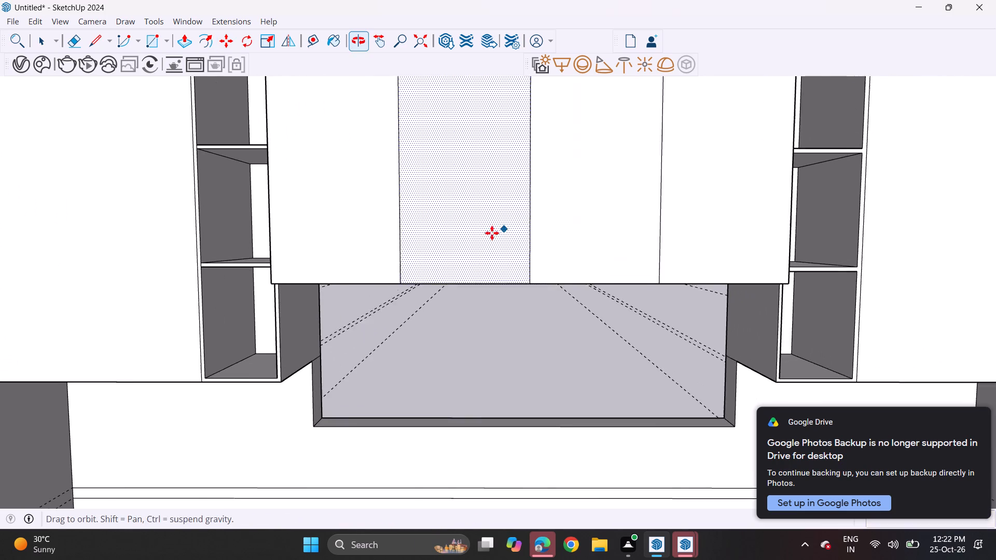
pyautogui.keyDown('shift'); pyautogui.moveTo(492, 233); pyautogui.dragTo(498, 231, button='middle'); pyautogui.keyUp('shift')
pyautogui.press('space')
pyautogui.click(397, 239)
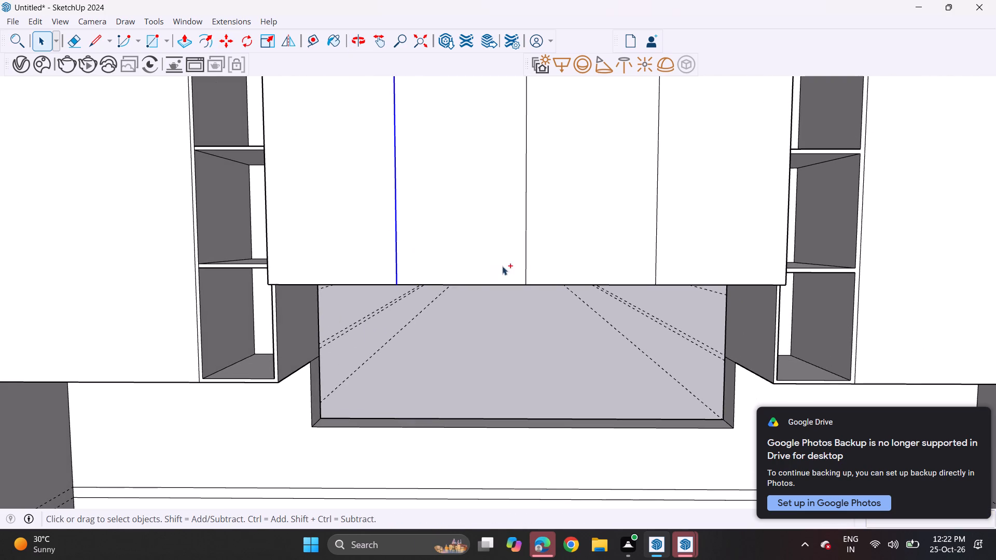
pyautogui.keyDown('ctrl'); pyautogui.click(525, 260); pyautogui.keyUp('ctrl')
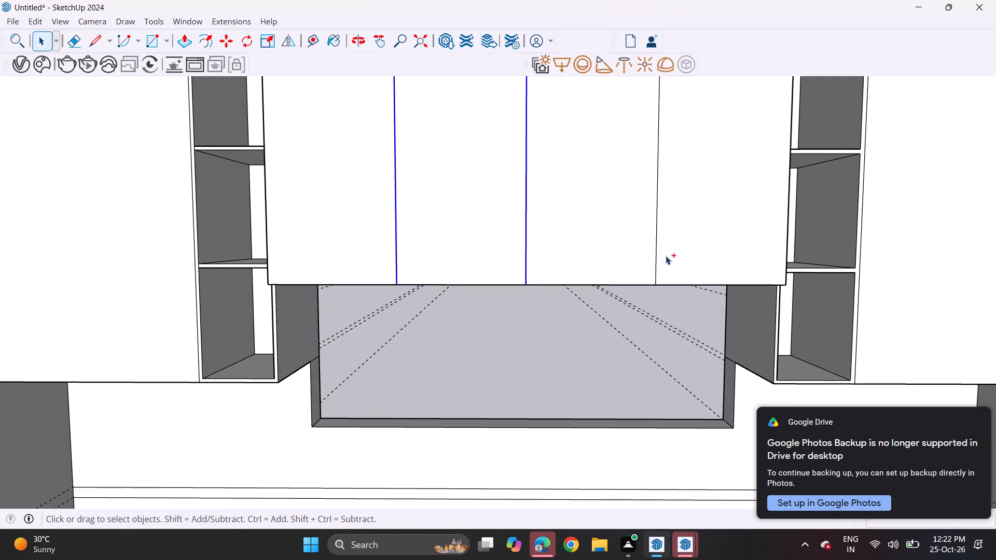
pyautogui.keyDown('ctrl'); pyautogui.click(654, 268); pyautogui.keyUp('ctrl')
pyautogui.press('m')
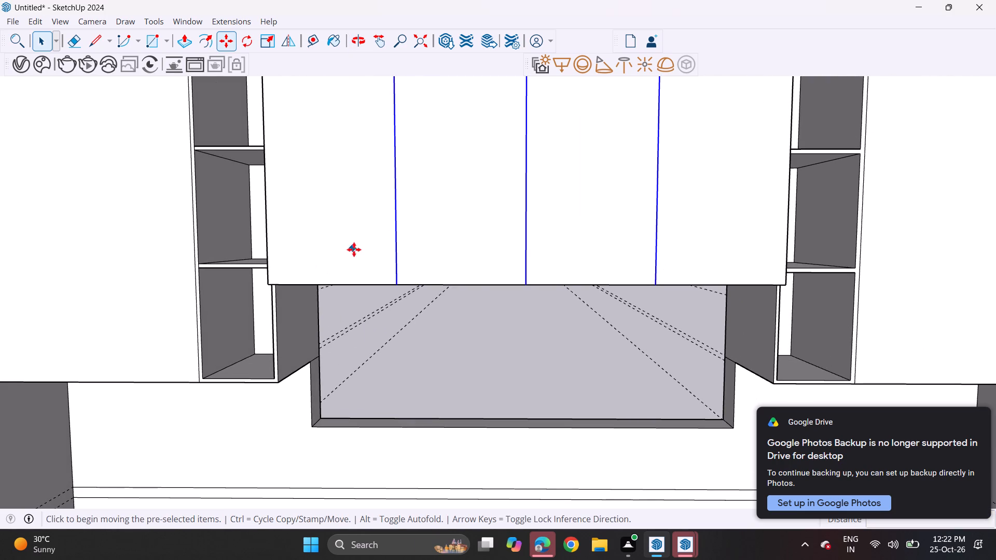
pyautogui.scroll(7, 385, 270)
pyautogui.click(397, 291)
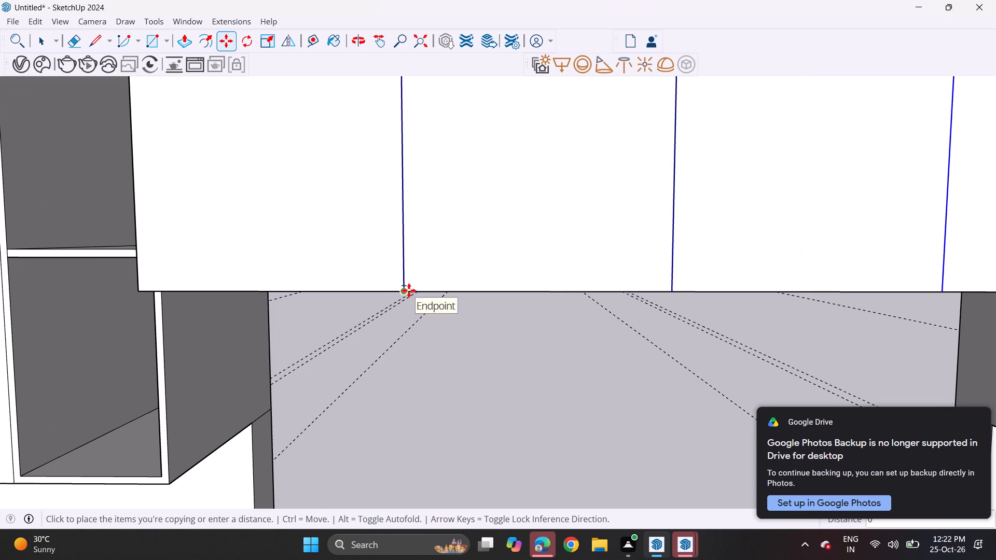
pyautogui.write('0.3')
pyautogui.press('Return')
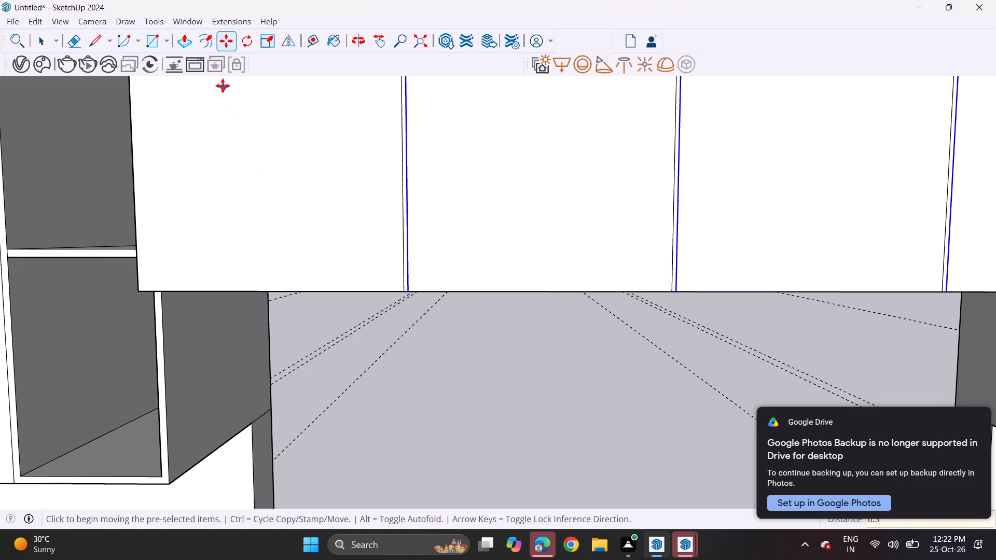
# Push the first thin strip on the central cabinet front inward 0.3 to form a groove.
pyautogui.click(174, 35)
pyautogui.scroll(9, 406, 272)
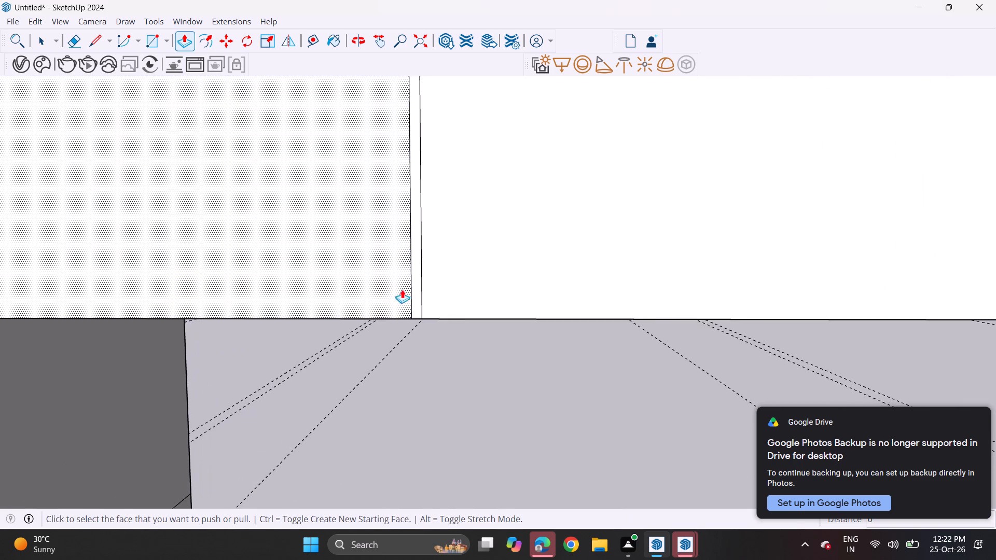
pyautogui.scroll(5, 402, 289)
pyautogui.click(426, 323)
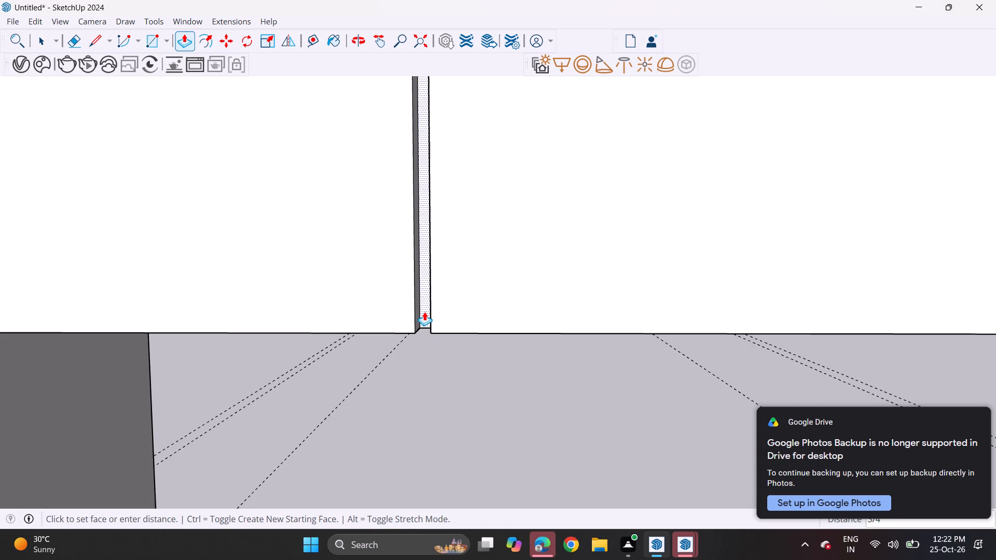
pyautogui.write('0.3')
pyautogui.press('Return')
# Push the remaining two thin strips between the central cabinet panels inward by the same 0.3 depth.
pyautogui.scroll(-6, 386, 331)
pyautogui.scroll(1, 395, 355)
pyautogui.scroll(-4, 395, 356)
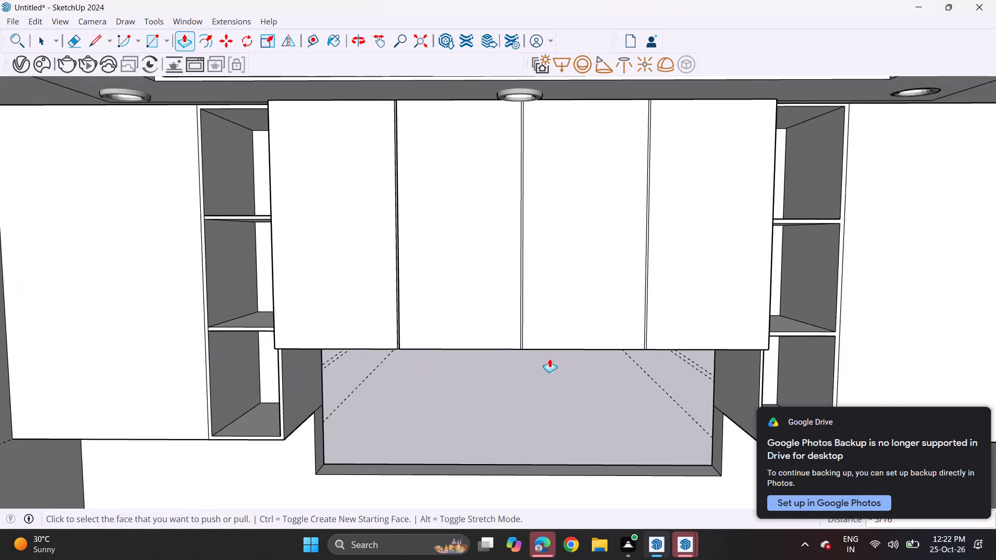
pyautogui.keyDown('shift'); pyautogui.moveTo(568, 347); pyautogui.dragTo(452, 355, button='middle'); pyautogui.keyUp('shift')
pyautogui.scroll(7, 396, 385)
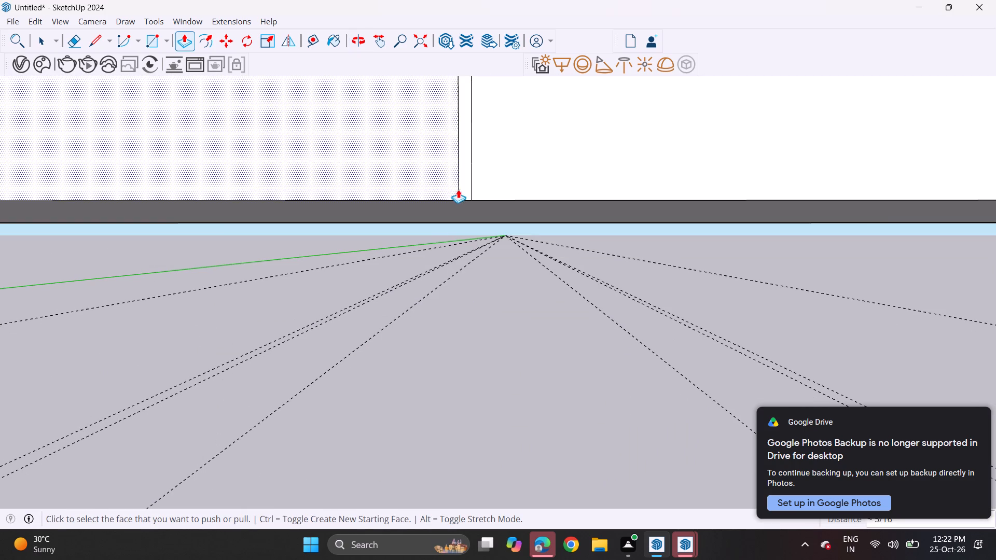
pyautogui.click(462, 186)
pyautogui.click(462, 187)
pyautogui.scroll(-5, 585, 156)
pyautogui.moveTo(630, 150); pyautogui.dragTo(45, 310, button='middle')
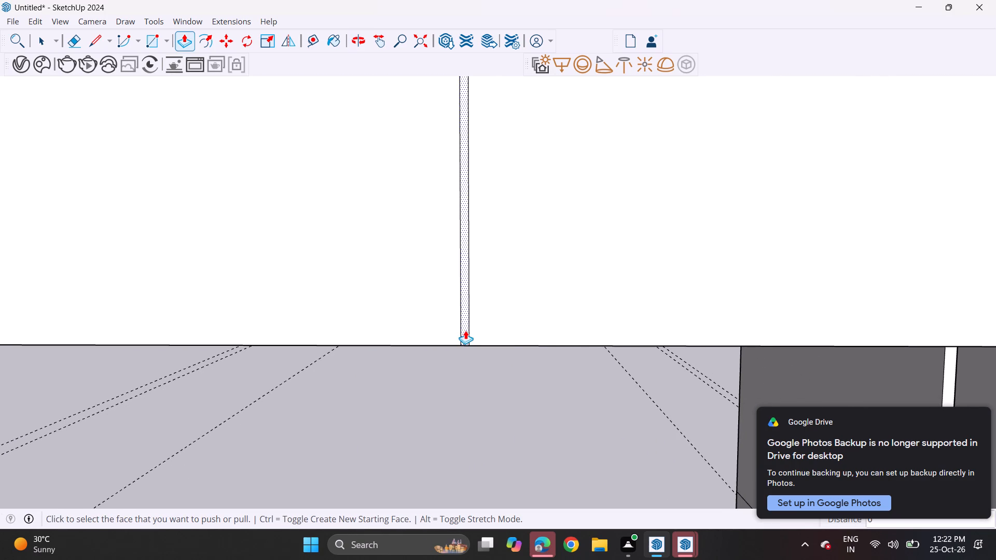
pyautogui.doubleClick(465, 330)
# Pull the narrow skirting strip at the base of the back wall outward 1'9" with Push/Pull.
pyautogui.scroll(-19, 459, 329)
pyautogui.scroll(1, 458, 329)
pyautogui.keyDown('shift'); pyautogui.moveTo(446, 324); pyautogui.dragTo(481, 302, button='middle'); pyautogui.keyUp('shift')
pyautogui.scroll(1, 496, 297)
pyautogui.scroll(-4, 505, 279)
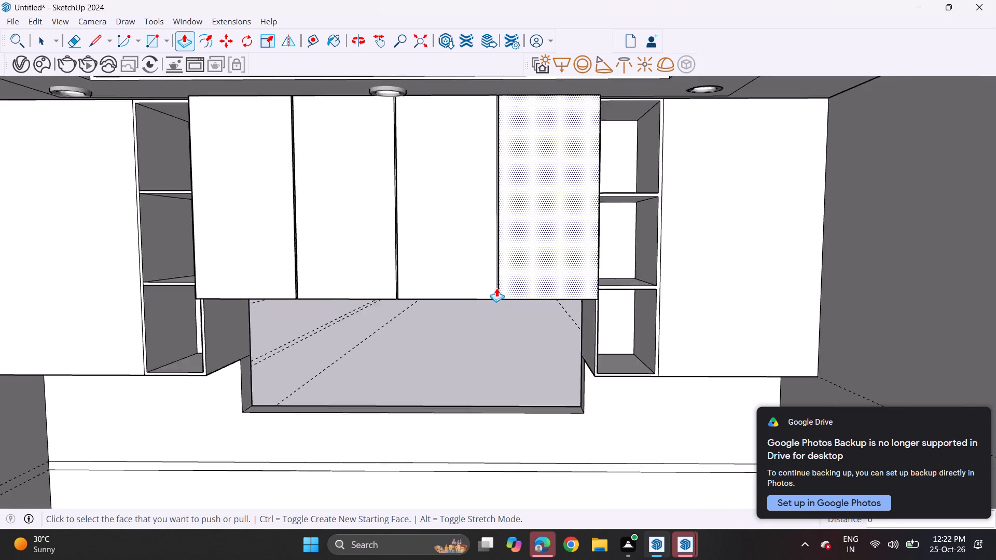
pyautogui.scroll(-8, 496, 288)
pyautogui.keyDown('shift'); pyautogui.moveTo(479, 313); pyautogui.dragTo(513, 201, button='middle'); pyautogui.keyUp('shift')
pyautogui.keyDown('shift'); pyautogui.scroll(1, 480, 274); pyautogui.keyUp('shift')
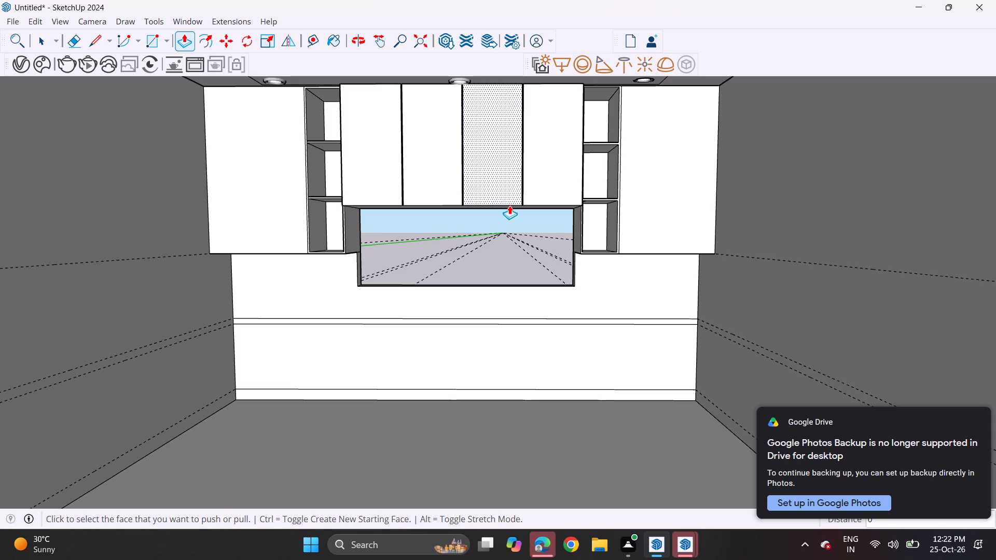
pyautogui.press('space')
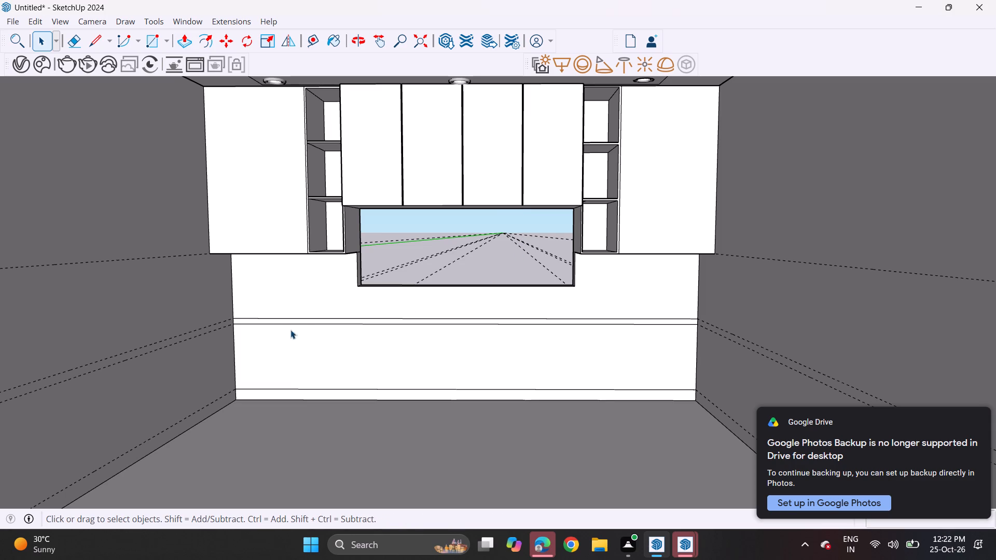
pyautogui.click(187, 39)
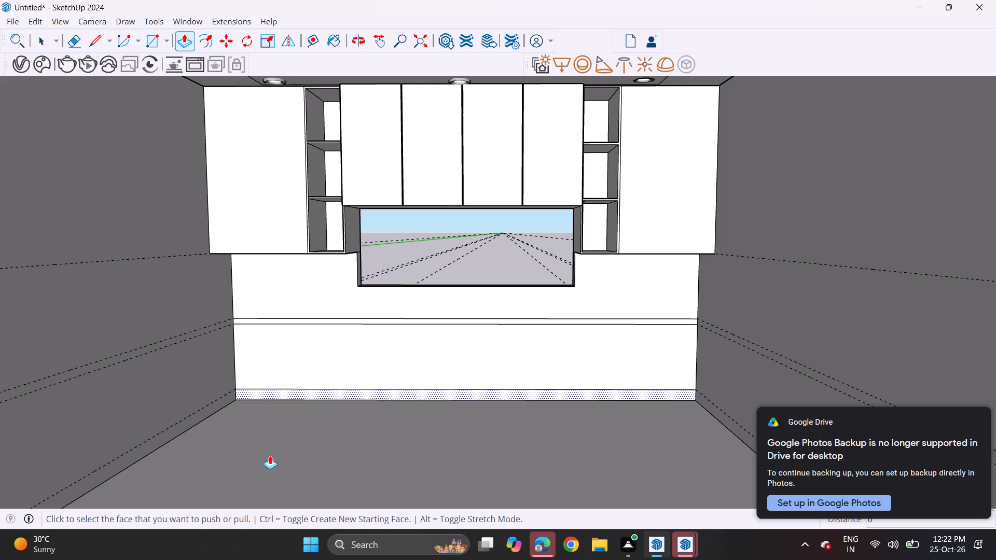
pyautogui.click(285, 399)
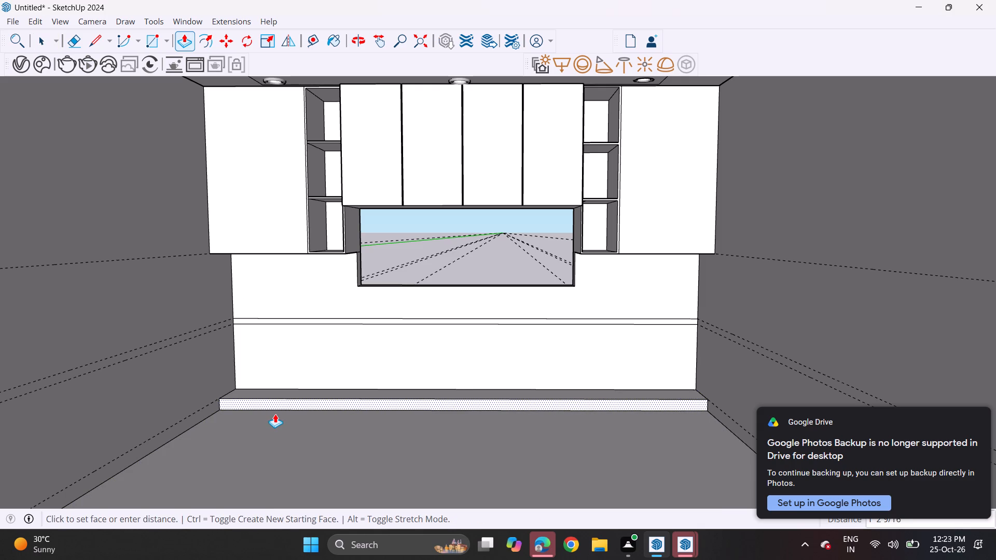
pyautogui.press('1')
pyautogui.press("'")
pyautogui.press('9')
pyautogui.press('Return')
# Pull the lower cabinet face above the skirting strip outward 2'.
pyautogui.click(282, 382)
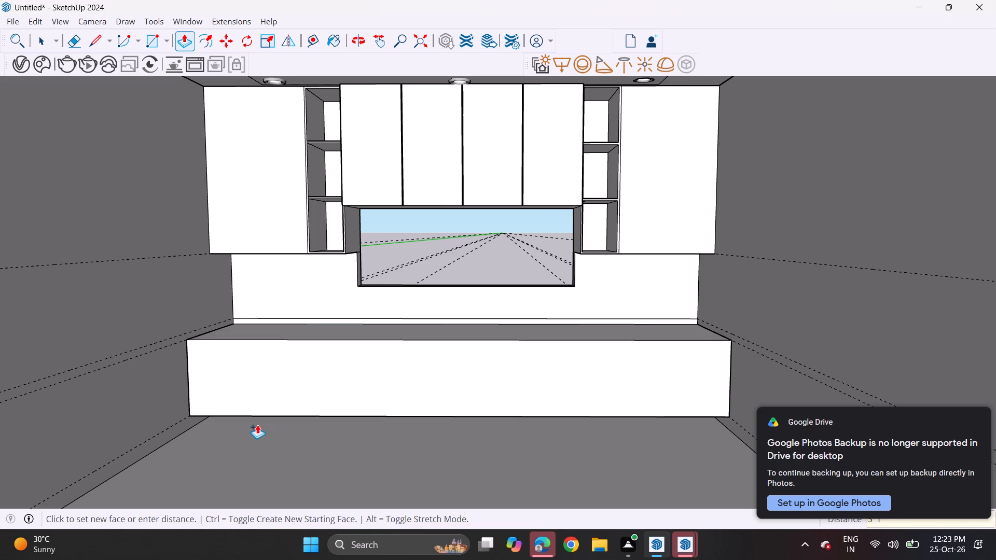
pyautogui.write("2'")
pyautogui.press('Return')
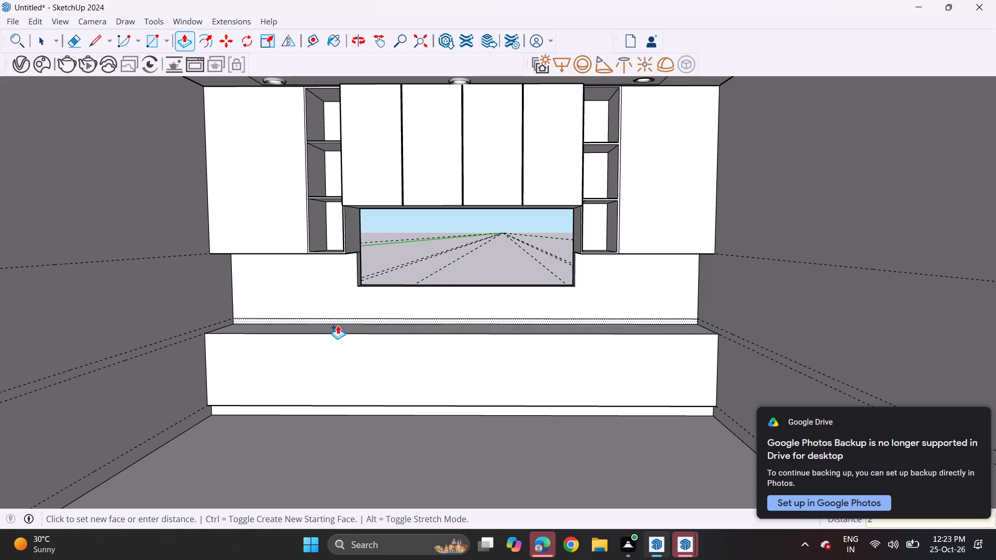
# Pull the thin countertop strip above the lower cabinet outward 2'2".
pyautogui.click(337, 320)
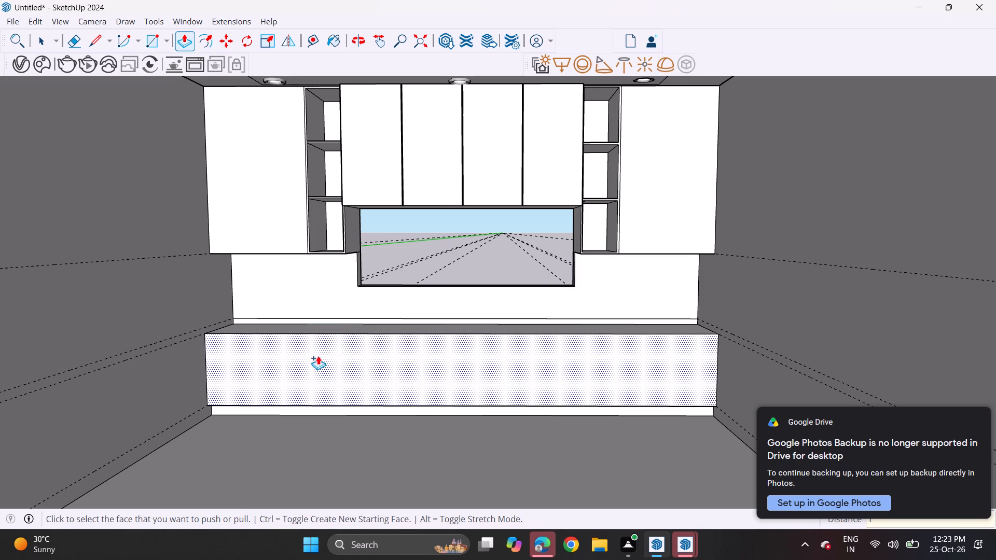
pyautogui.click(336, 321)
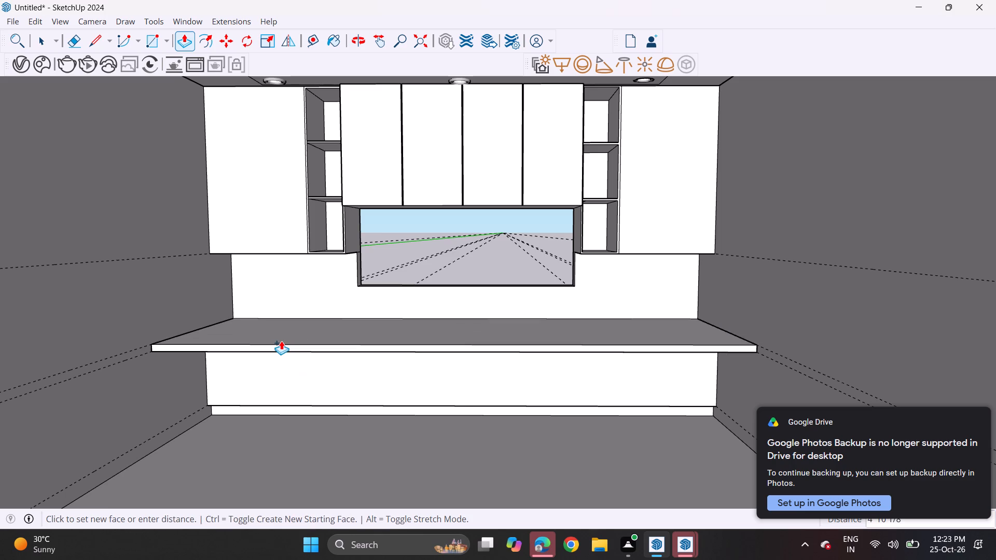
pyautogui.write("2'2")
pyautogui.press('Return')
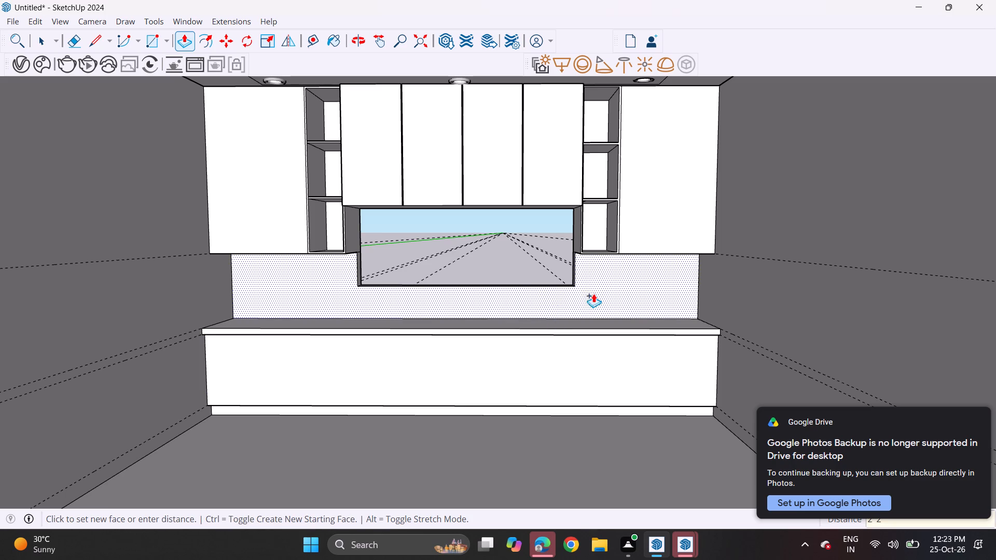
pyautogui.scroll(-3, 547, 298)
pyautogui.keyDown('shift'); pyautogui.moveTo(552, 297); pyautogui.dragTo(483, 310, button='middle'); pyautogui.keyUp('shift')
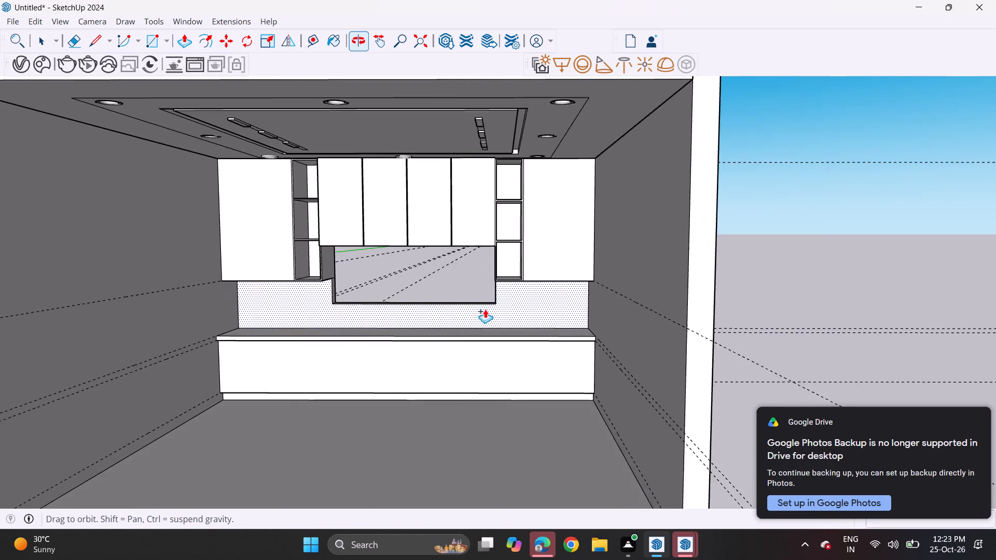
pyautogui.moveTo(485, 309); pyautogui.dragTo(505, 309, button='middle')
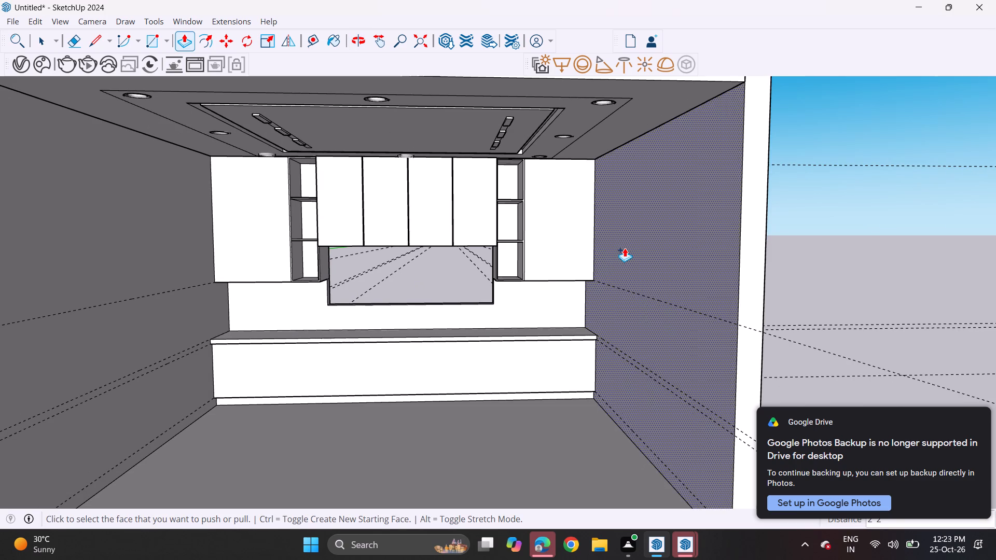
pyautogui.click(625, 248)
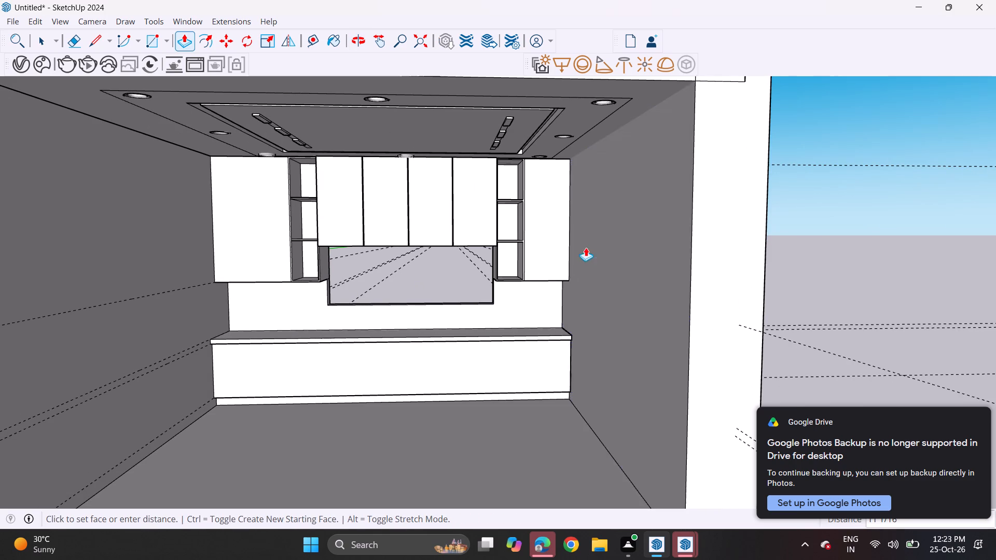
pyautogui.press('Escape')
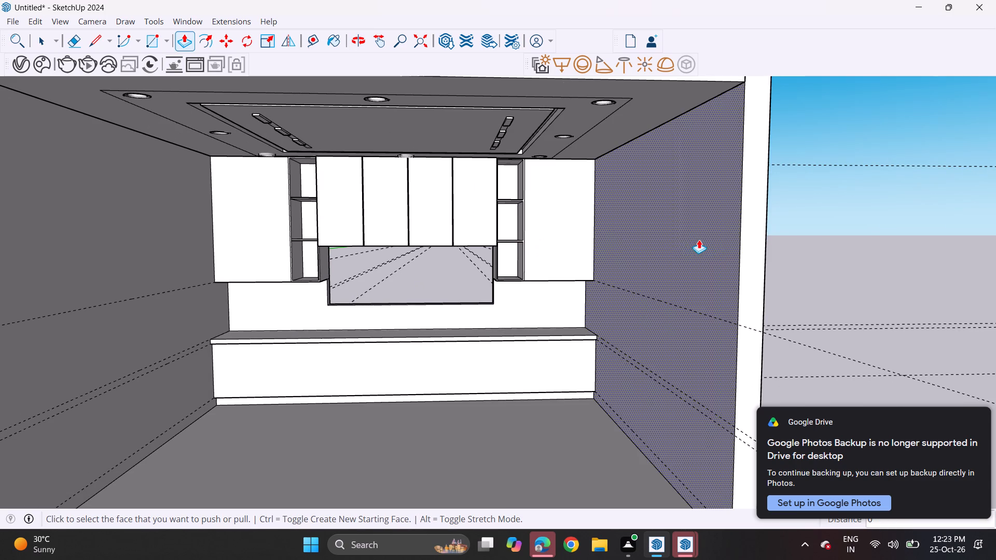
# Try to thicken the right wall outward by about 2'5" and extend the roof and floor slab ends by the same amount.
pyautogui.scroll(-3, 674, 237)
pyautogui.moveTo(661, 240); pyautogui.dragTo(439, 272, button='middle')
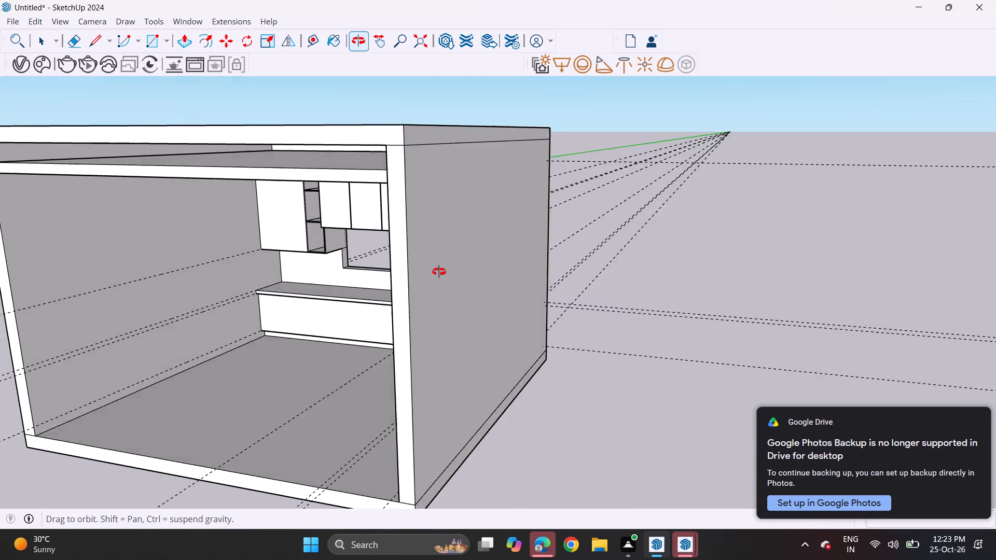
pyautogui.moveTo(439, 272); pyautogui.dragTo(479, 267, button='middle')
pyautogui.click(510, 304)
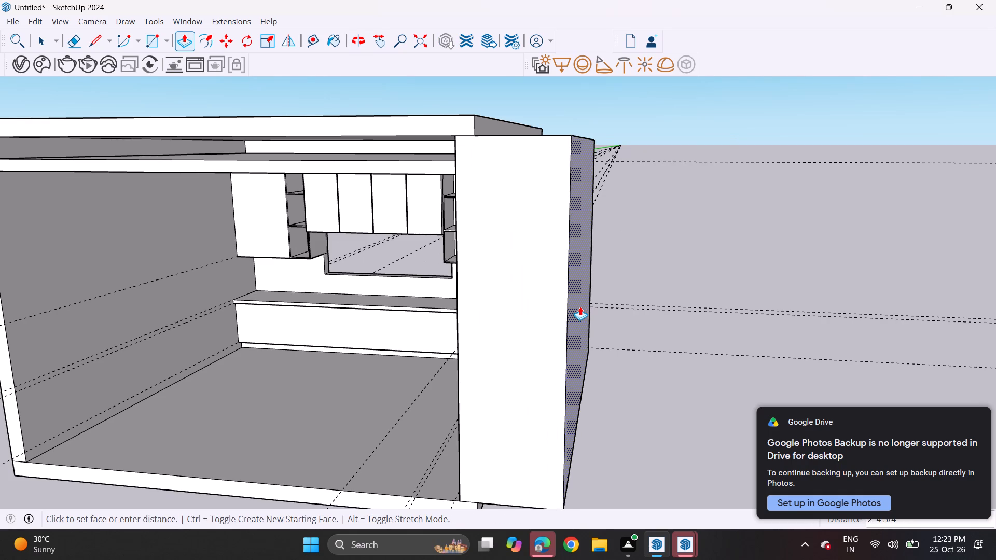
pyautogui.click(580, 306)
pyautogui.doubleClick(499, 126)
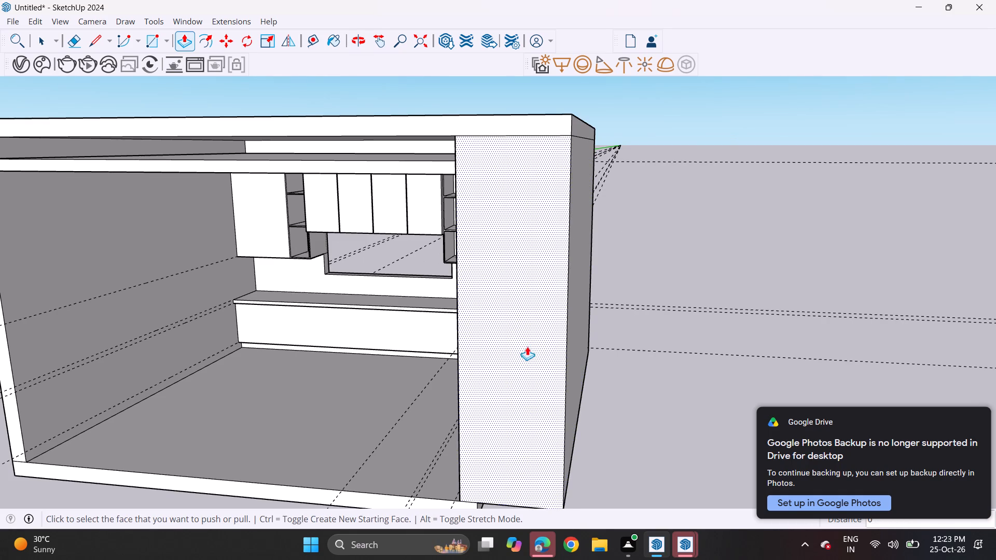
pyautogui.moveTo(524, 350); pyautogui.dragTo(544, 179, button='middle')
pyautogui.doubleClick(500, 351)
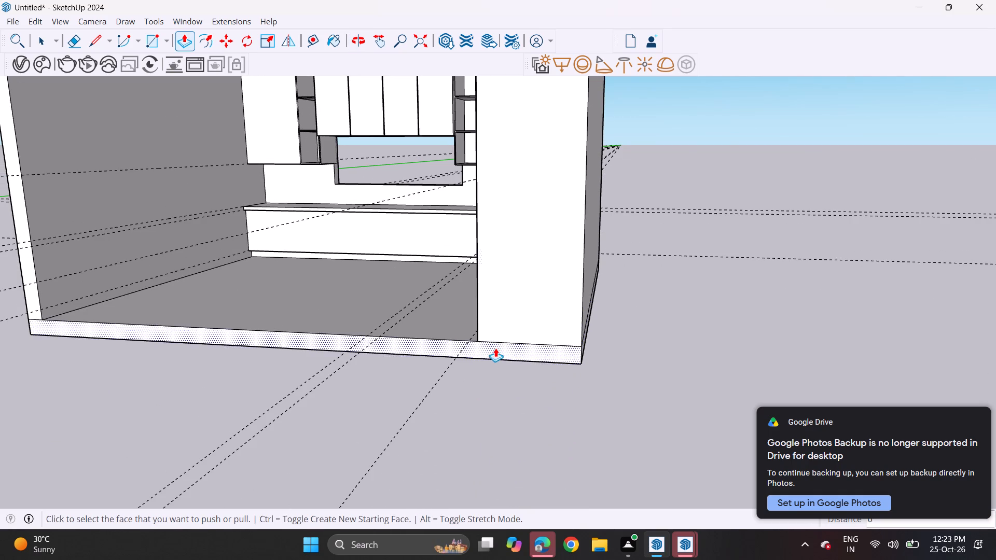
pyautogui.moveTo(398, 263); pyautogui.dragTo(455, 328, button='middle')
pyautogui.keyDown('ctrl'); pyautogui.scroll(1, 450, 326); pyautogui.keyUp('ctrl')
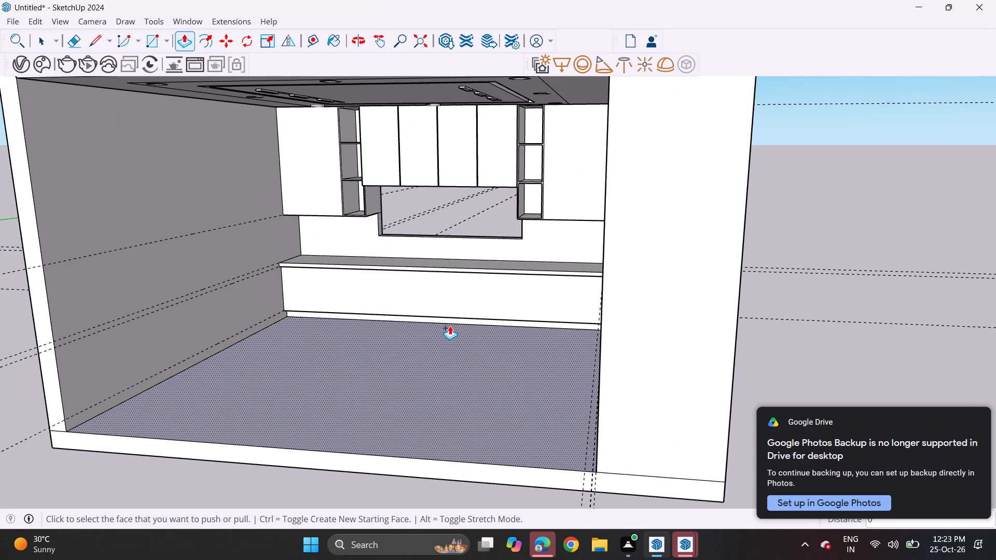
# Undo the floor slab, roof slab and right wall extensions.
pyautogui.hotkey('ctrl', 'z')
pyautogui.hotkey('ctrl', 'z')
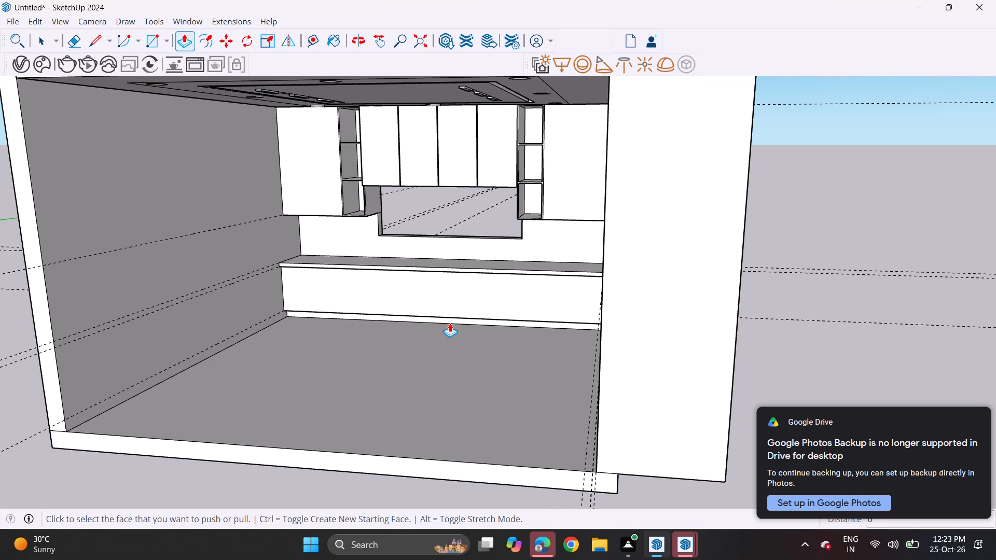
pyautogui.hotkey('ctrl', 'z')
# Pull the right wall's outer face outward 1'4".
pyautogui.moveTo(298, 1); pyautogui.dragTo(289, 29, button='middle')
pyautogui.scroll(-4, 338, 129)
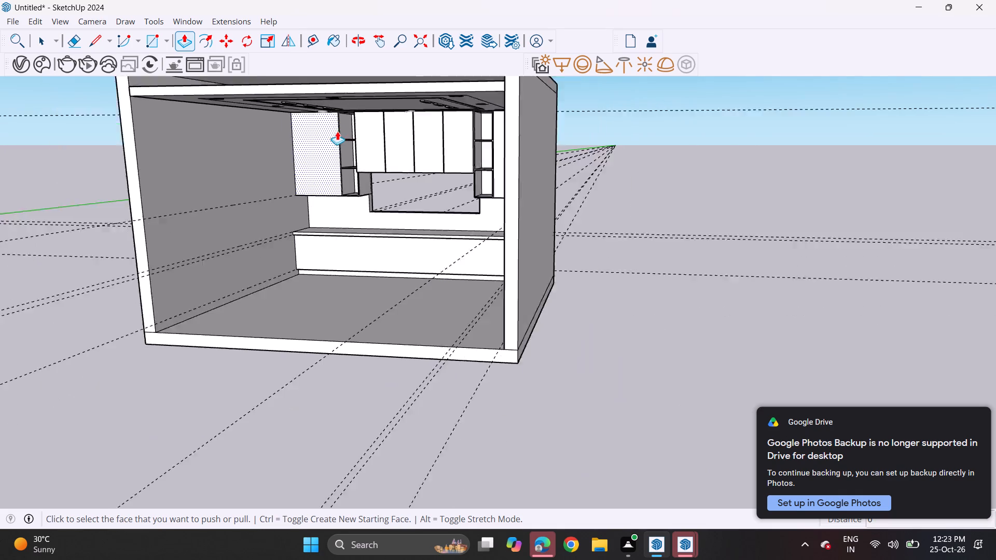
pyautogui.scroll(-1, 337, 131)
pyautogui.keyDown('shift'); pyautogui.moveTo(354, 151); pyautogui.dragTo(297, 140, button='middle'); pyautogui.keyUp('shift')
pyautogui.moveTo(276, 136); pyautogui.dragTo(328, 144, button='middle')
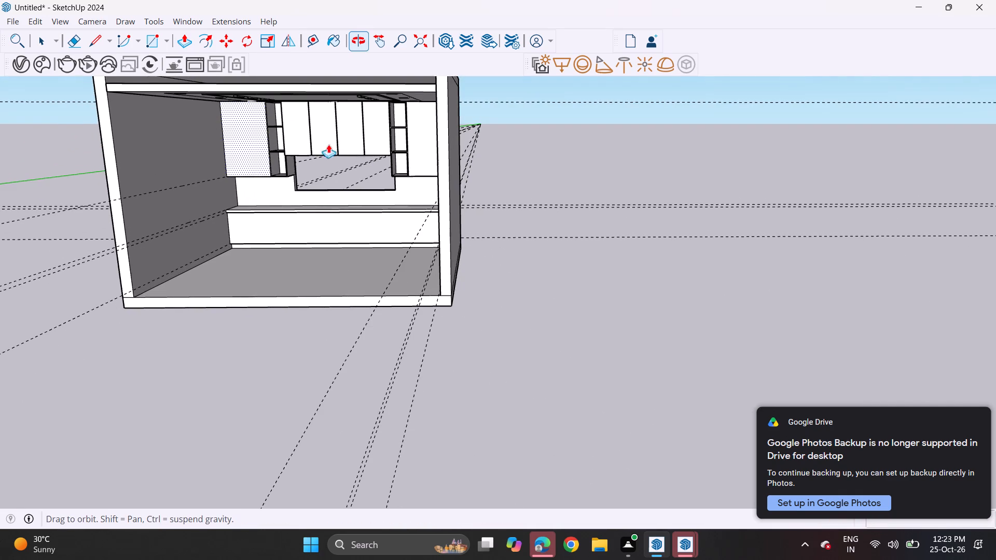
pyautogui.moveTo(328, 144); pyautogui.dragTo(328, 145, button='middle')
pyautogui.click(452, 142)
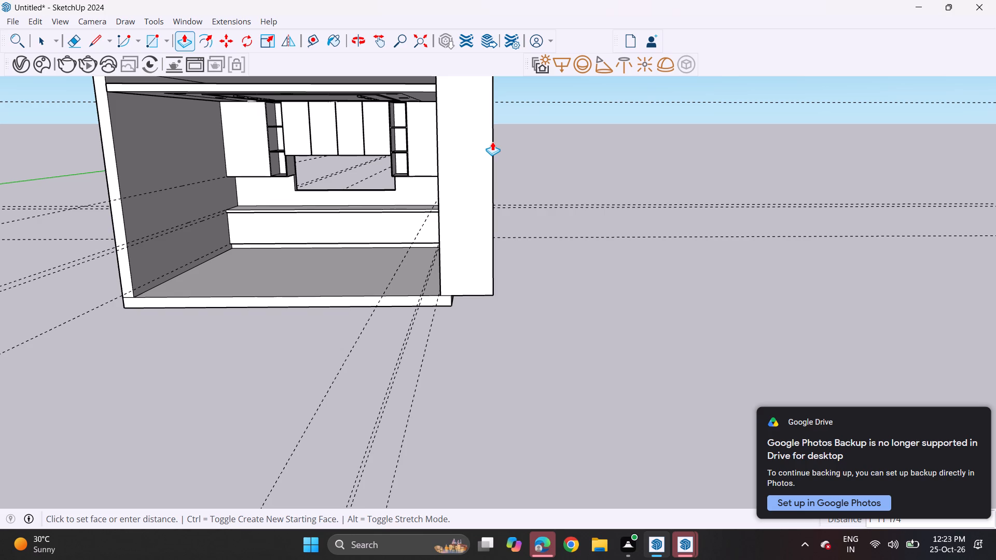
pyautogui.write("1'4")
pyautogui.press('Return')
# Extend the right-hand ends of the floor slab and roof slab by the same 1'4" to align with the thickened wall.
pyautogui.scroll(1, 492, 142)
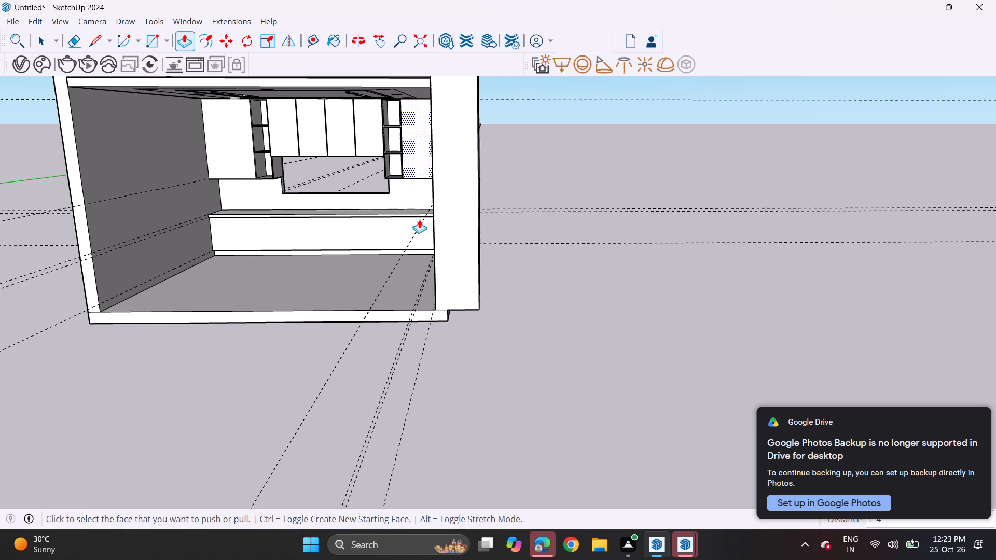
pyautogui.moveTo(442, 321); pyautogui.dragTo(400, 292, button='middle')
pyautogui.scroll(4, 420, 297)
pyautogui.doubleClick(413, 284)
pyautogui.scroll(-6, 416, 237)
pyautogui.keyDown('shift'); pyautogui.moveTo(418, 204); pyautogui.dragTo(439, 334, button='middle'); pyautogui.keyUp('shift')
pyautogui.moveTo(436, 269); pyautogui.dragTo(448, 297, button='middle')
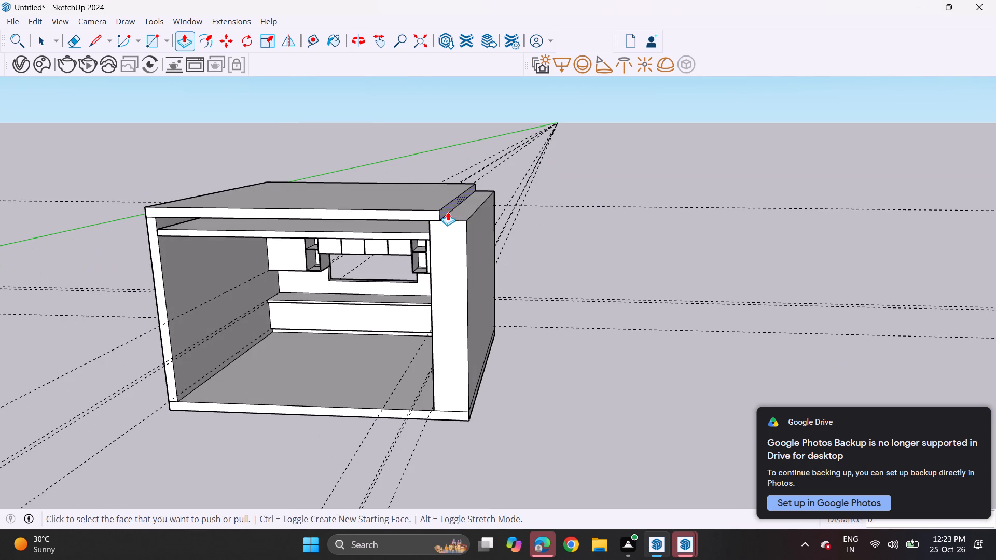
pyautogui.doubleClick(448, 212)
# Draw a rectangle about 4'7" by 8'8" on the right wall's inner face, from the upper cabinet's bottom corner up to the ceiling edge.
pyautogui.moveTo(414, 277); pyautogui.dragTo(482, 246, button='middle')
pyautogui.scroll(1, 421, 276)
pyautogui.scroll(4, 451, 243)
pyautogui.moveTo(432, 237); pyautogui.dragTo(511, 211, button='middle')
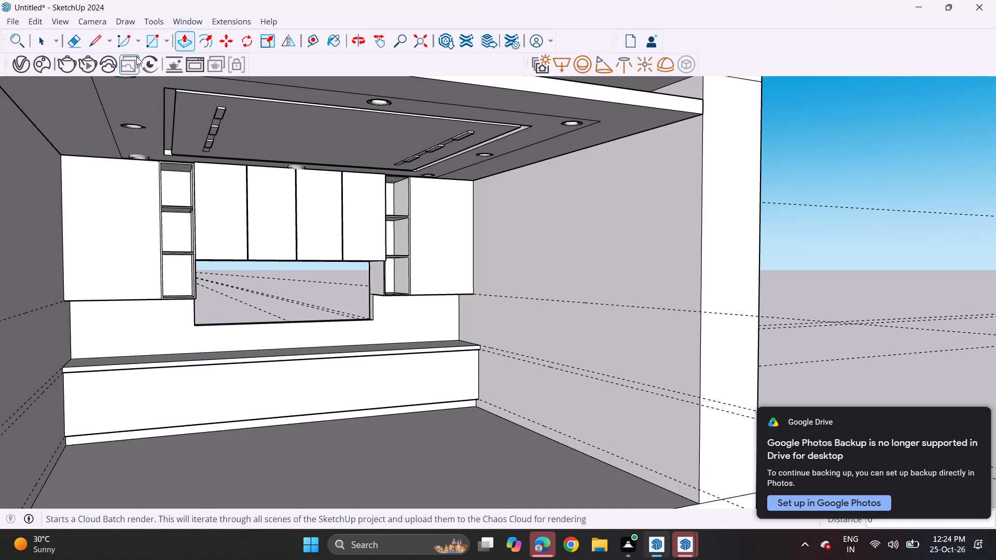
pyautogui.click(150, 43)
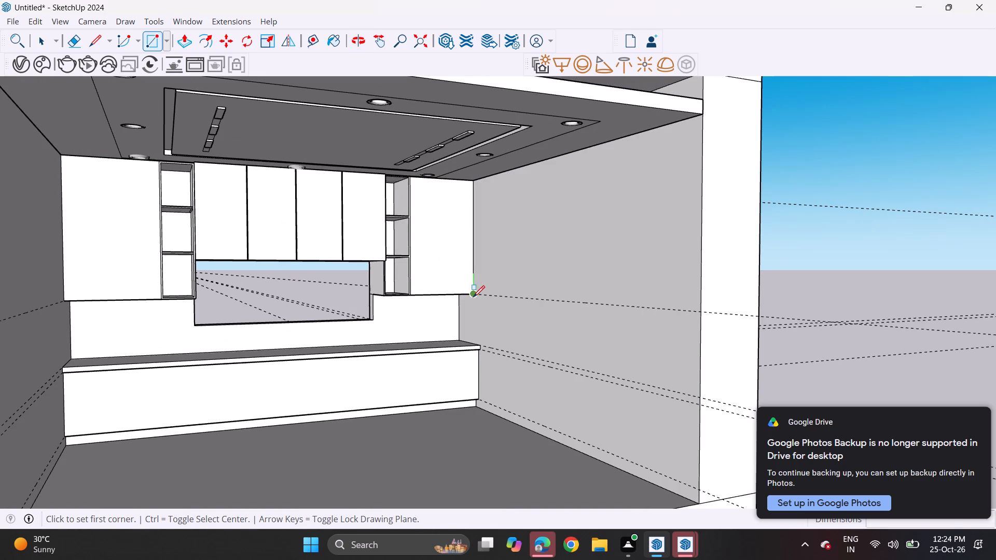
pyautogui.click(474, 297)
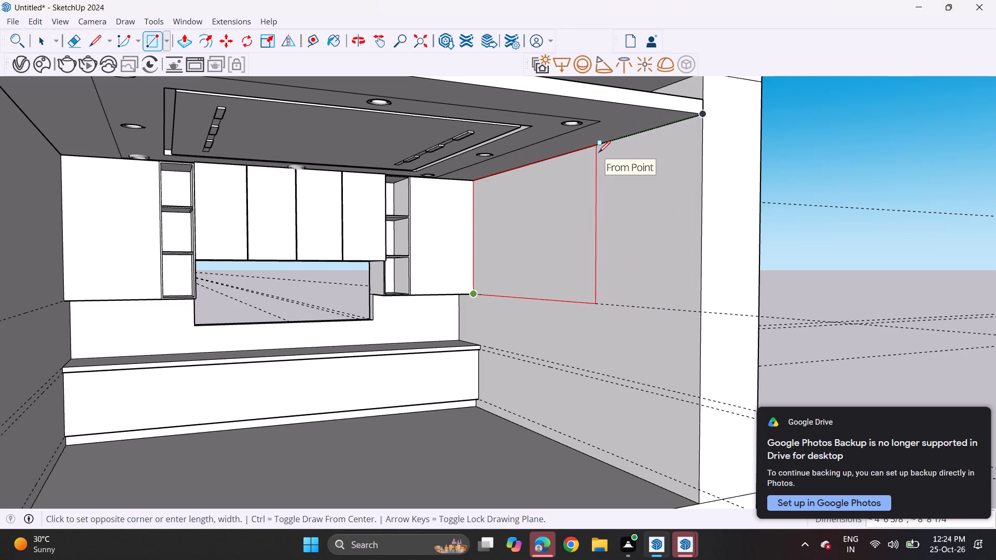
pyautogui.click(599, 152)
# Draw a second rectangle on the right wall from the first rectangle's lower outer corner to the wall's bottom front corner.
pyautogui.scroll(6, 464, 386)
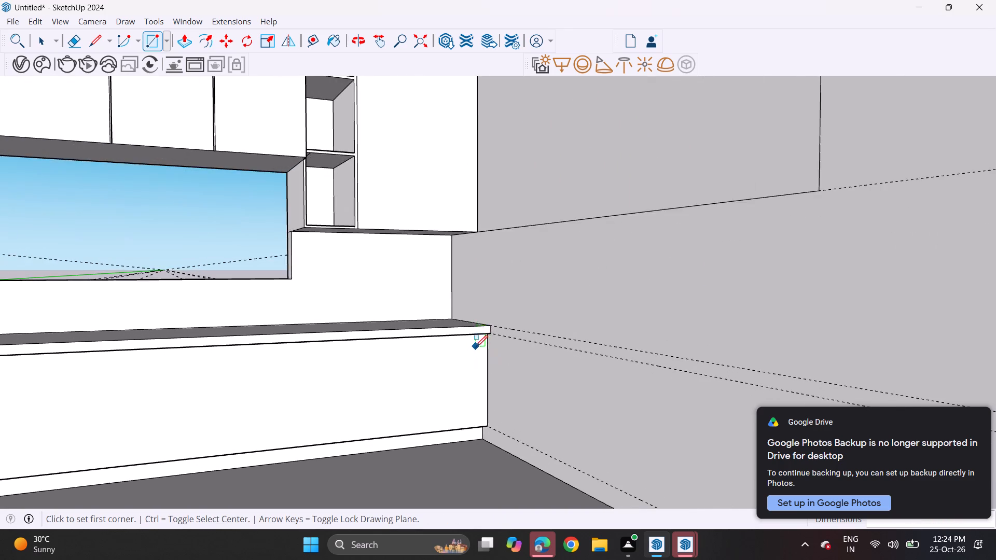
pyautogui.scroll(4, 489, 340)
pyautogui.scroll(-3, 494, 325)
pyautogui.scroll(1, 494, 325)
pyautogui.scroll(-1, 494, 325)
pyautogui.scroll(1, 494, 325)
pyautogui.scroll(-3, 494, 325)
pyautogui.scroll(1, 494, 325)
pyautogui.scroll(-6, 494, 325)
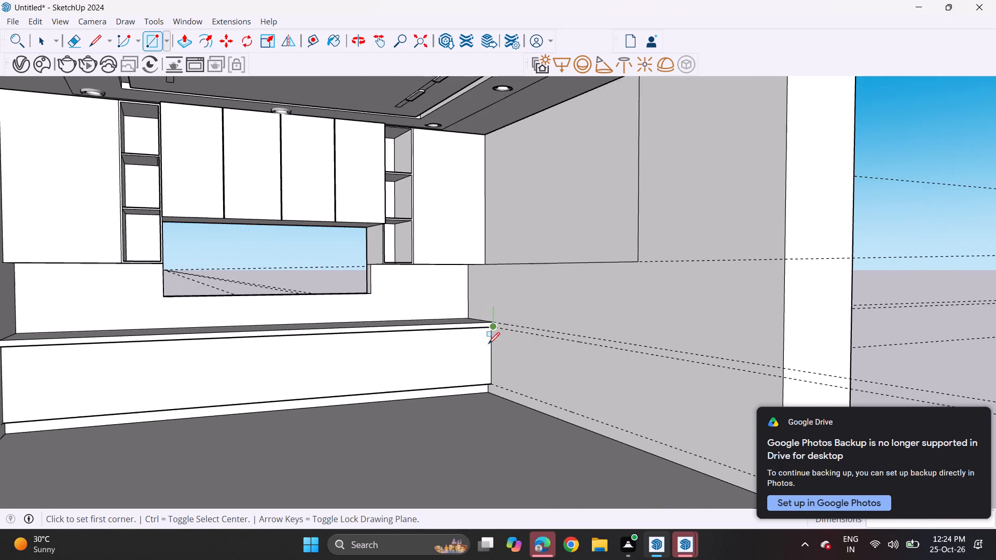
pyautogui.moveTo(597, 366); pyautogui.dragTo(588, 333, button='middle')
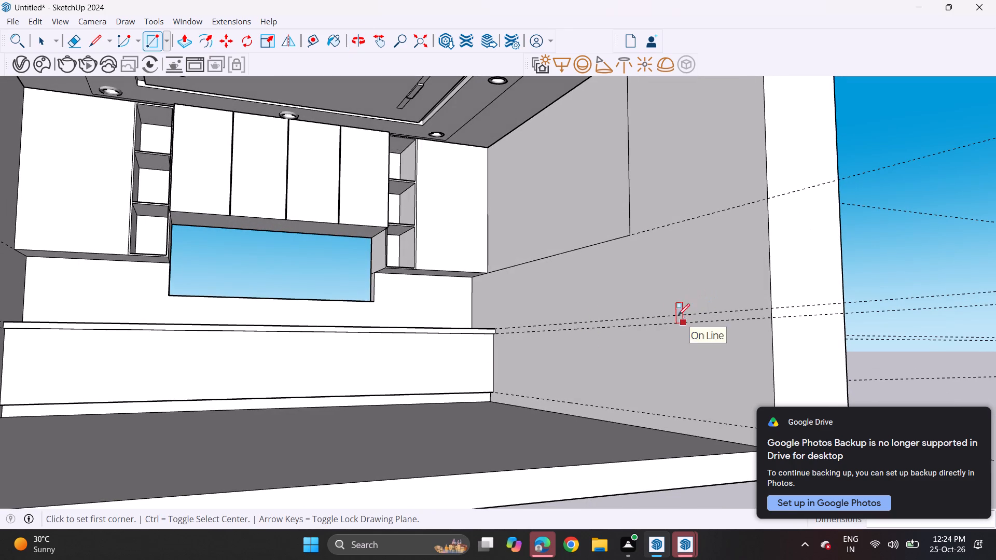
pyautogui.click(635, 233)
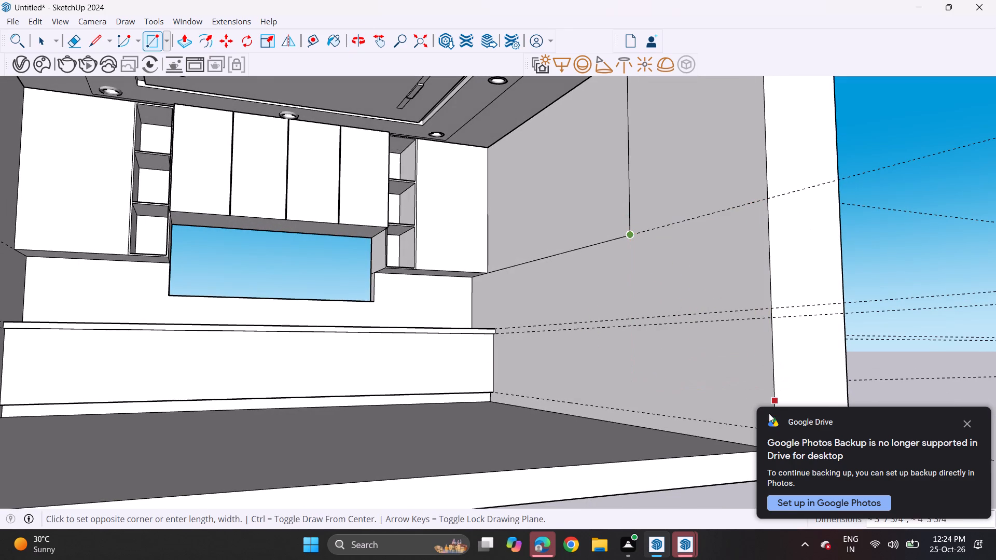
pyautogui.scroll(-1, 726, 398)
pyautogui.keyDown('shift'); pyautogui.moveTo(719, 398); pyautogui.dragTo(627, 342, button='middle'); pyautogui.keyUp('shift')
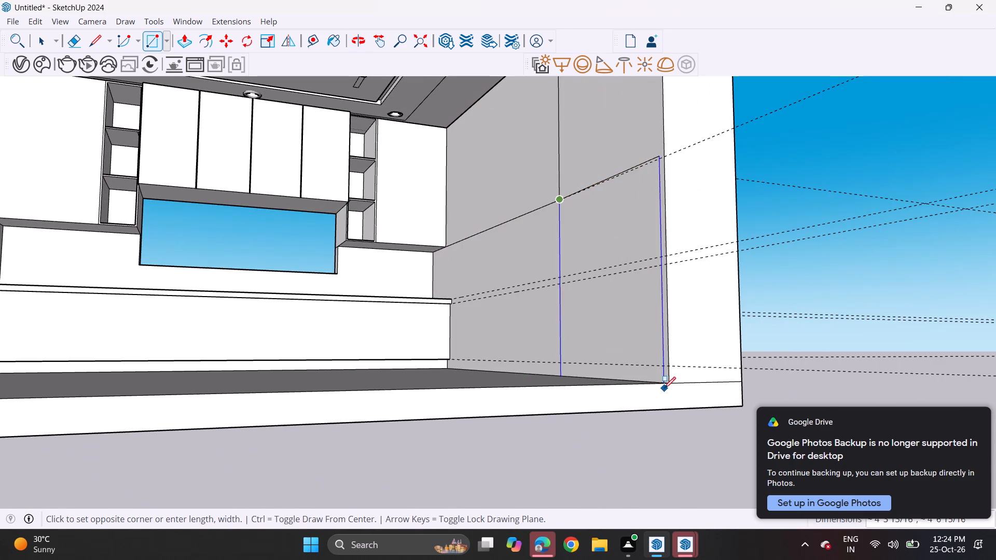
pyautogui.click(670, 384)
pyautogui.moveTo(511, 250); pyautogui.dragTo(569, 281, button='middle')
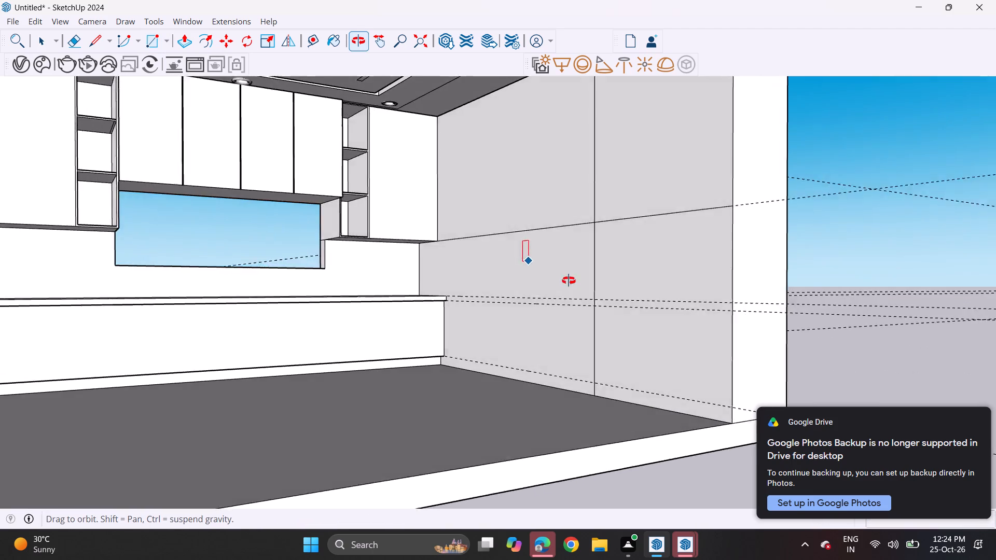
# Draw a thin rectangle about 2" by 8'8" on the right wall, continuing the countertop's front edge to the vertical dividing line.
pyautogui.moveTo(569, 281); pyautogui.dragTo(591, 288, button='middle')
pyautogui.scroll(4, 548, 299)
pyautogui.scroll(7, 466, 310)
pyautogui.scroll(-1, 437, 304)
pyautogui.scroll(5, 437, 304)
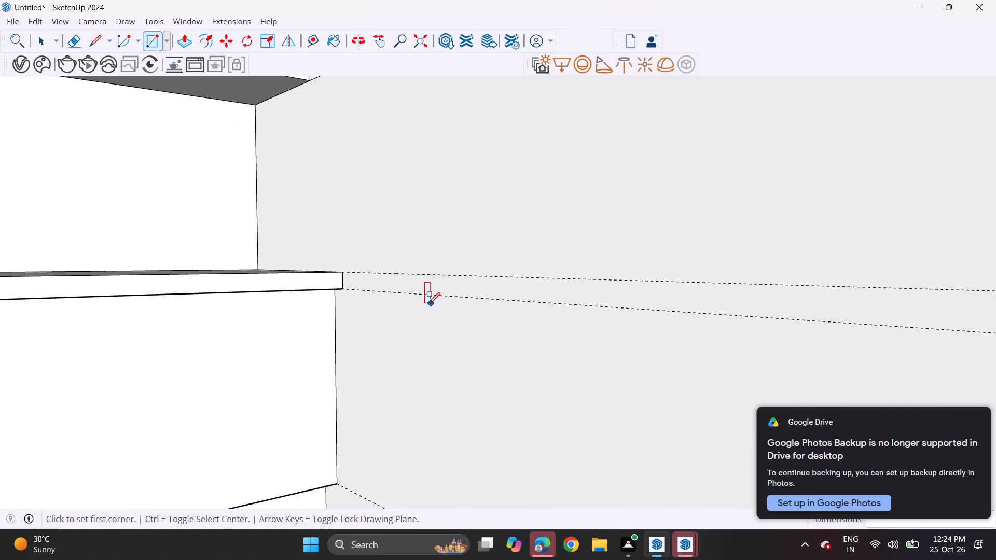
pyautogui.moveTo(368, 295); pyautogui.dragTo(339, 273, button='middle')
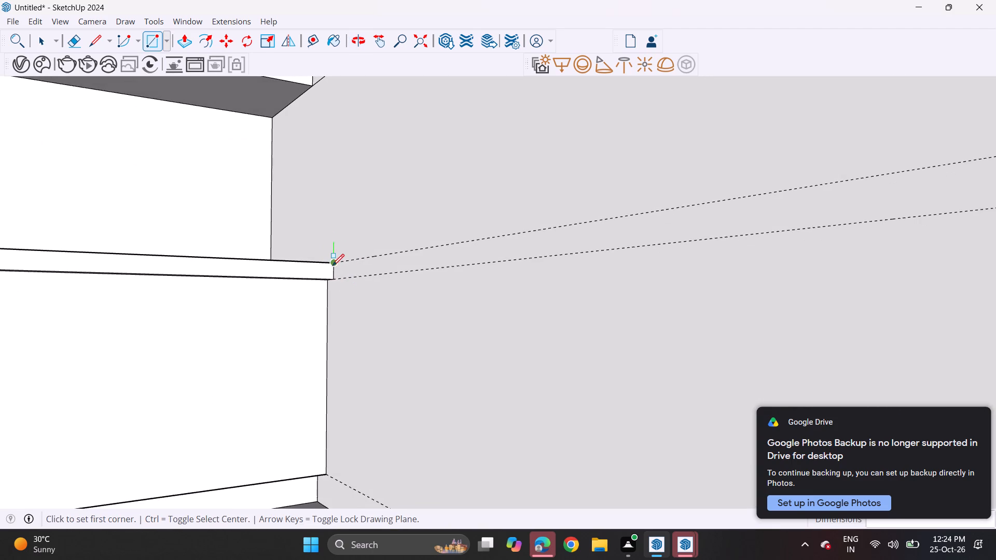
pyautogui.click(333, 267)
pyautogui.click(336, 281)
pyautogui.scroll(-6, 477, 277)
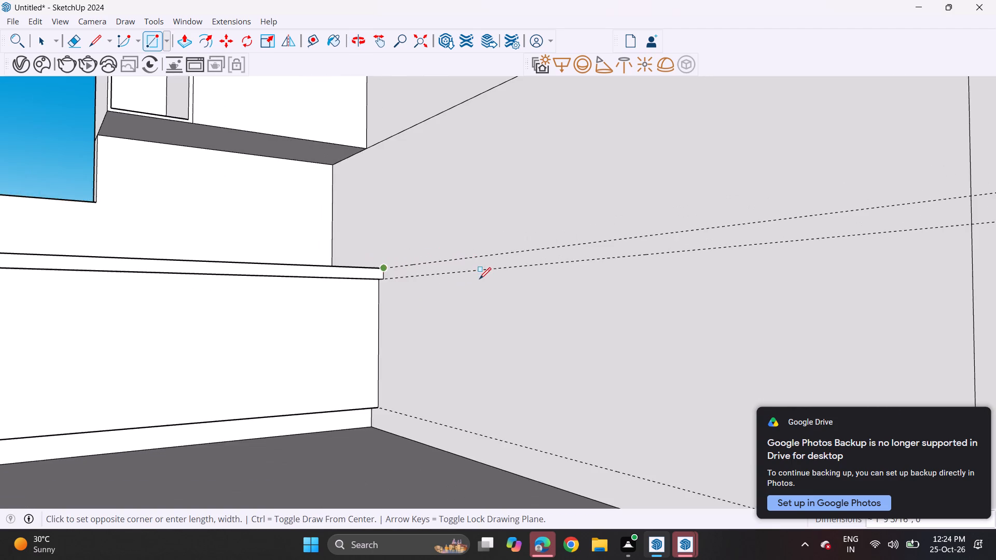
pyautogui.scroll(-4, 483, 285)
pyautogui.moveTo(492, 296); pyautogui.dragTo(297, 310, button='middle')
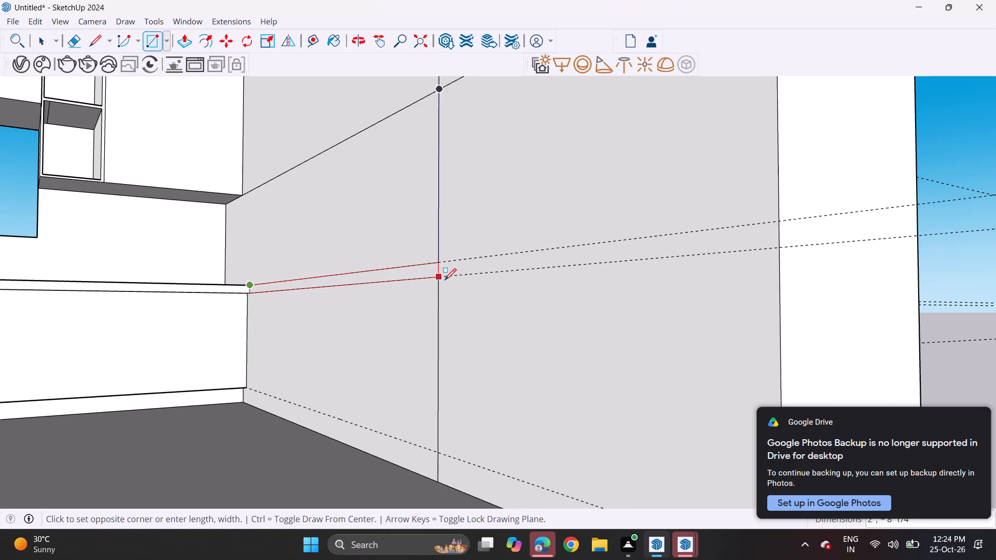
pyautogui.click(441, 280)
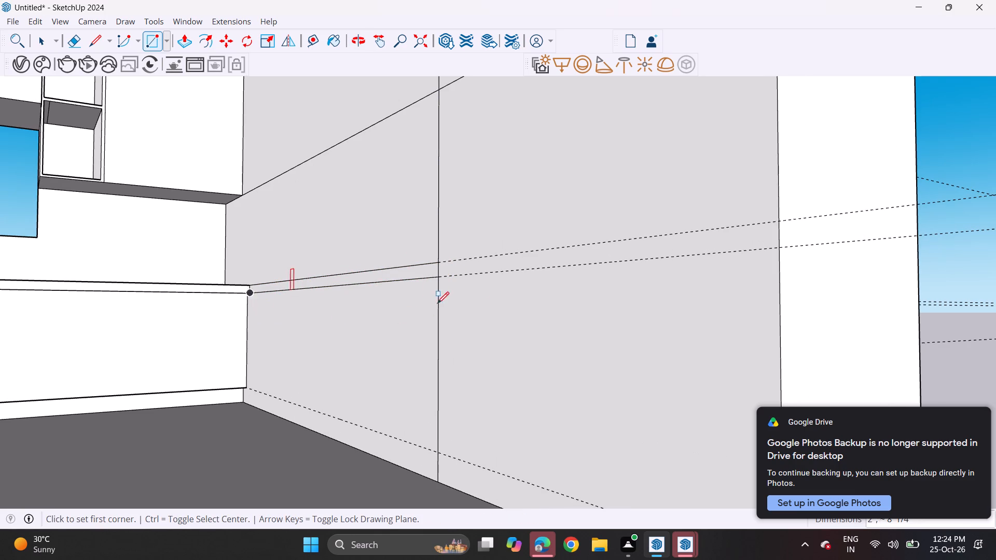
# Draw a base-cabinet rectangle on the right wall from the counter strip's lower outer corner to the top corner of the back cabinet's skirting.
pyautogui.click(435, 278)
pyautogui.scroll(3, 262, 382)
pyautogui.scroll(-2, 262, 382)
pyautogui.scroll(1, 262, 382)
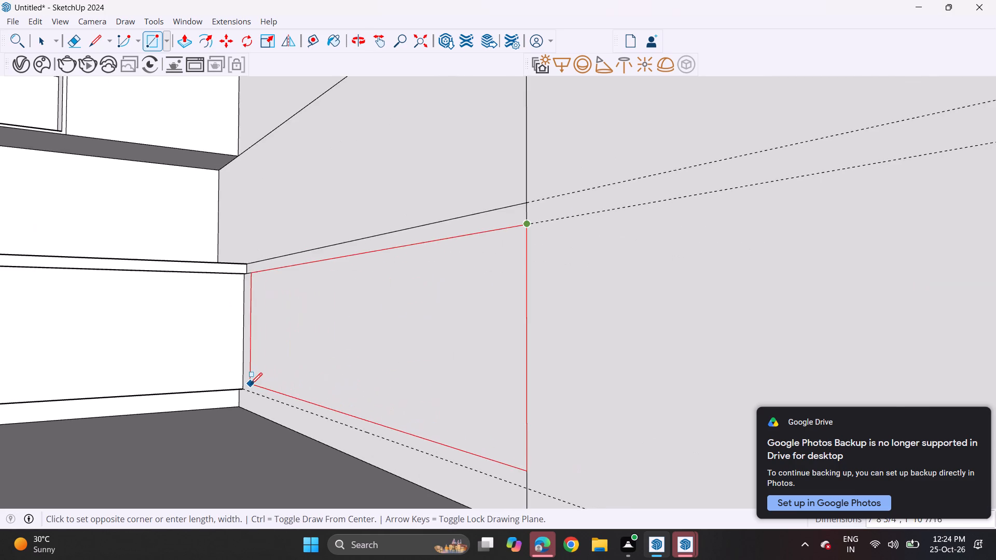
pyautogui.scroll(4, 251, 385)
pyautogui.click(242, 388)
pyautogui.scroll(-12, 241, 398)
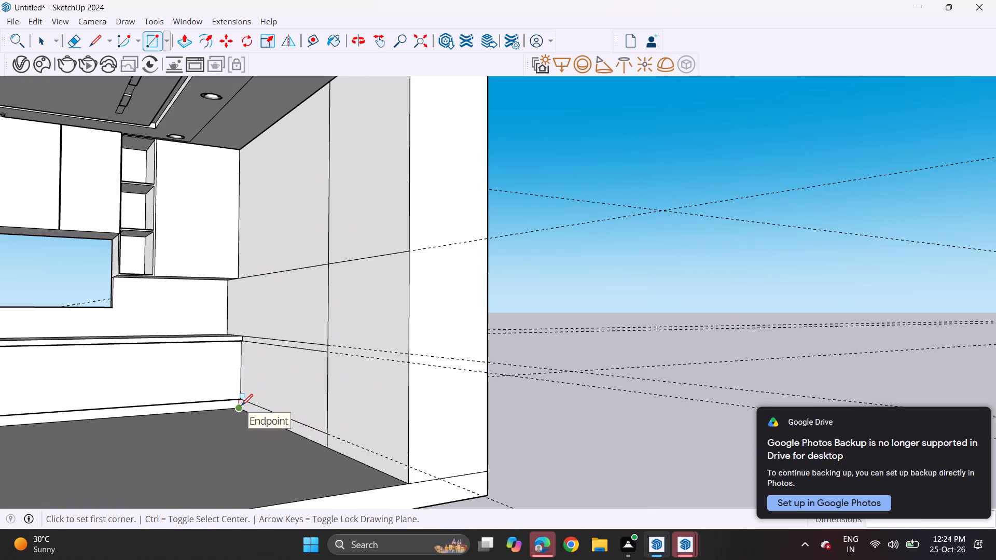
pyautogui.keyDown('shift'); pyautogui.moveTo(245, 404); pyautogui.dragTo(438, 384, button='middle'); pyautogui.keyUp('shift')
pyautogui.moveTo(440, 385); pyautogui.dragTo(412, 393, button='middle')
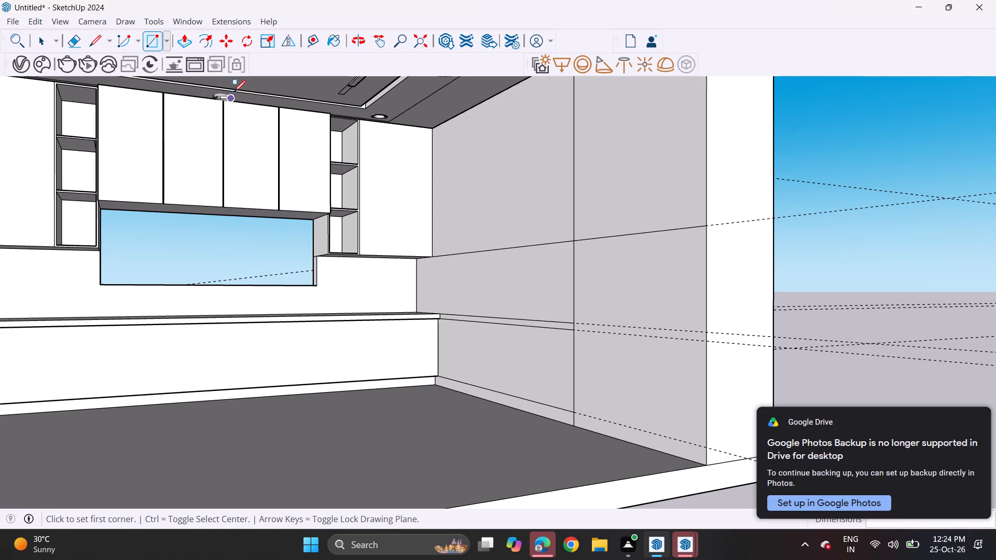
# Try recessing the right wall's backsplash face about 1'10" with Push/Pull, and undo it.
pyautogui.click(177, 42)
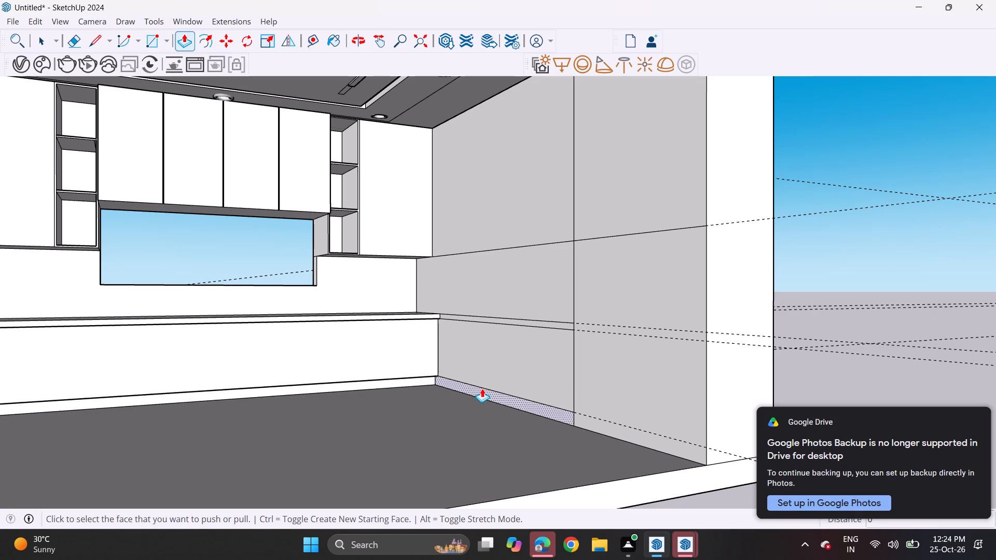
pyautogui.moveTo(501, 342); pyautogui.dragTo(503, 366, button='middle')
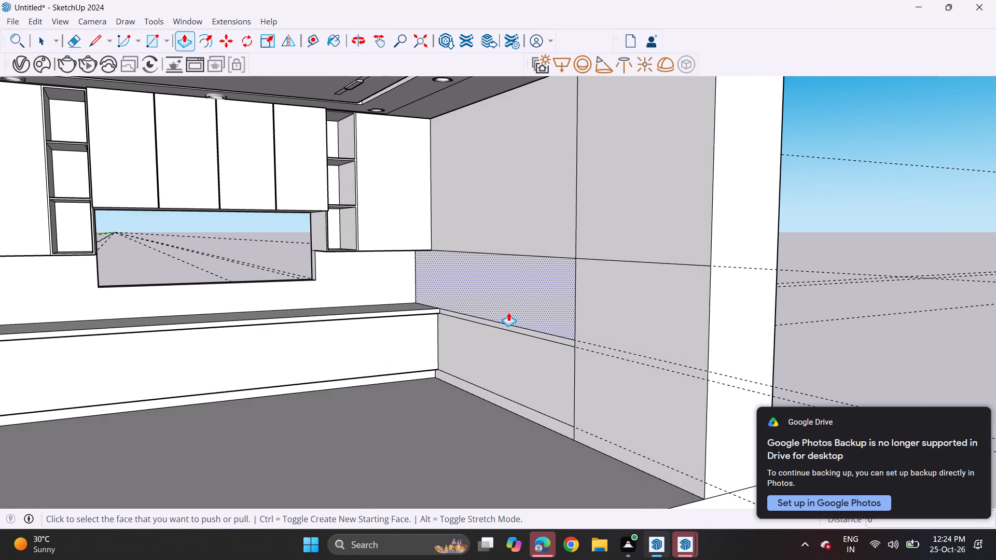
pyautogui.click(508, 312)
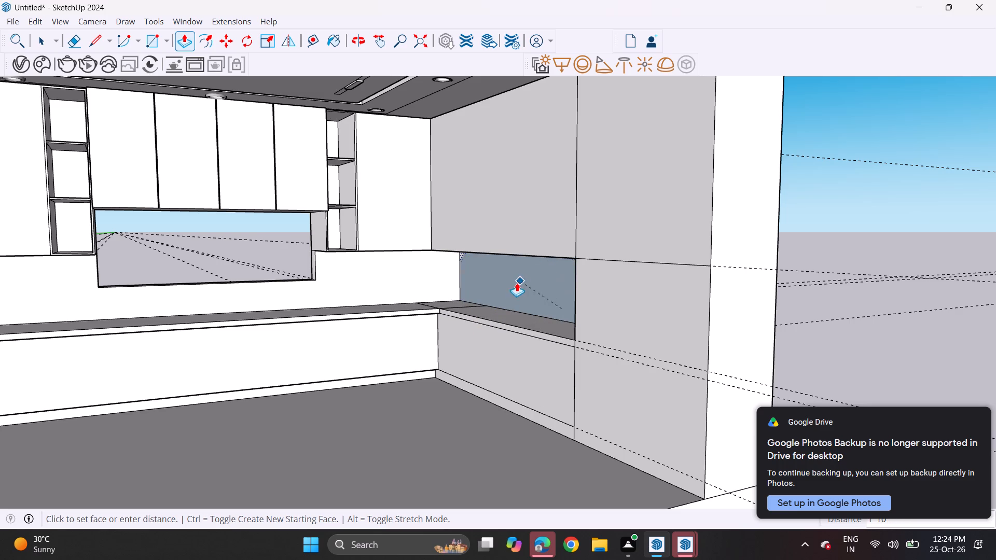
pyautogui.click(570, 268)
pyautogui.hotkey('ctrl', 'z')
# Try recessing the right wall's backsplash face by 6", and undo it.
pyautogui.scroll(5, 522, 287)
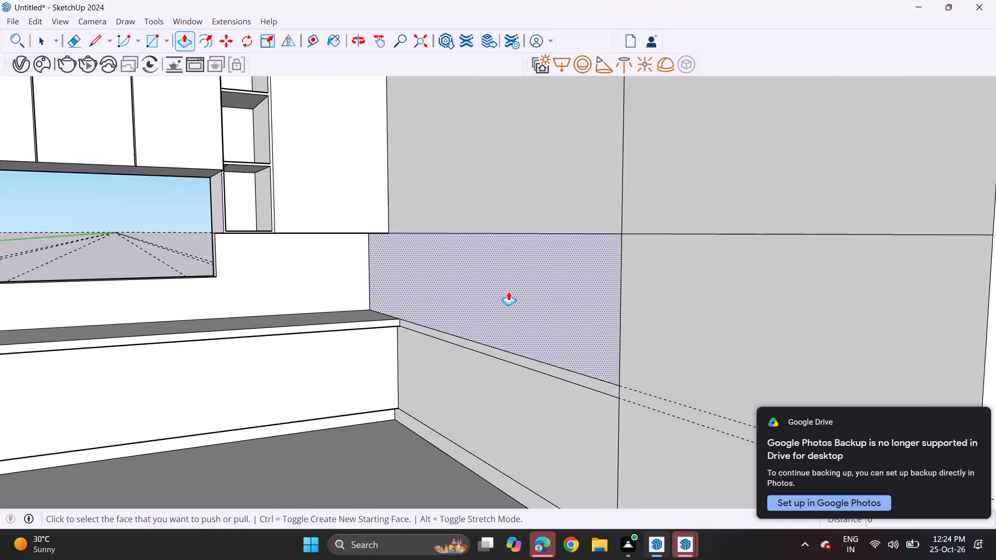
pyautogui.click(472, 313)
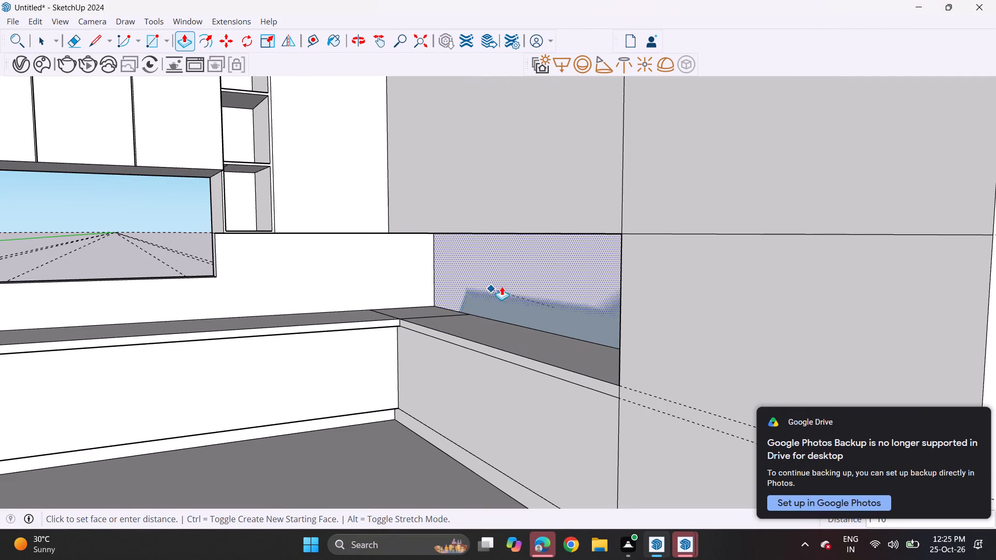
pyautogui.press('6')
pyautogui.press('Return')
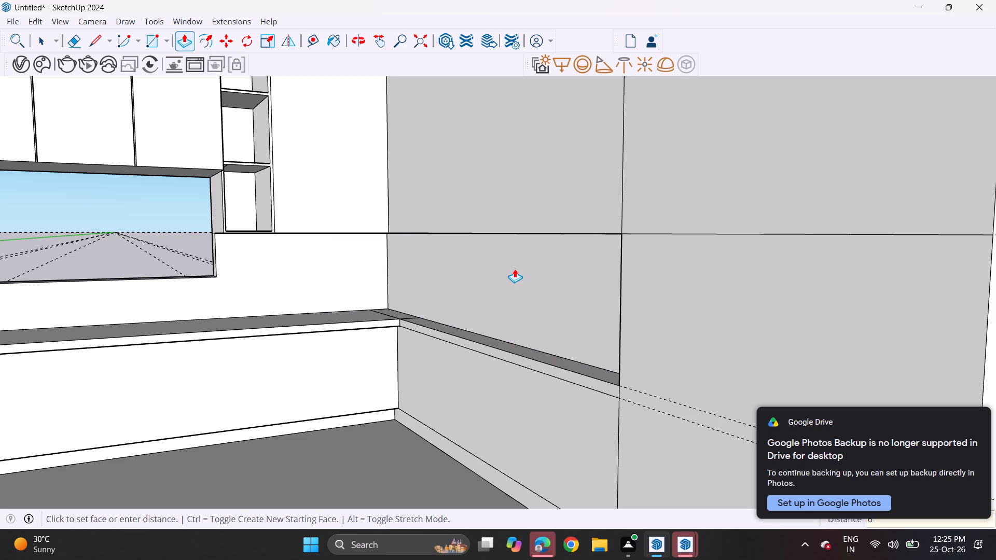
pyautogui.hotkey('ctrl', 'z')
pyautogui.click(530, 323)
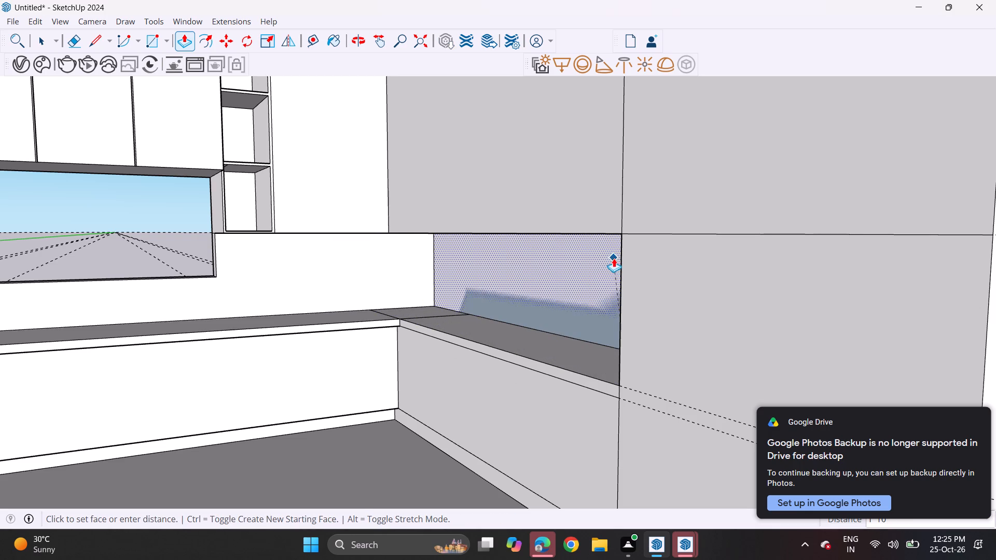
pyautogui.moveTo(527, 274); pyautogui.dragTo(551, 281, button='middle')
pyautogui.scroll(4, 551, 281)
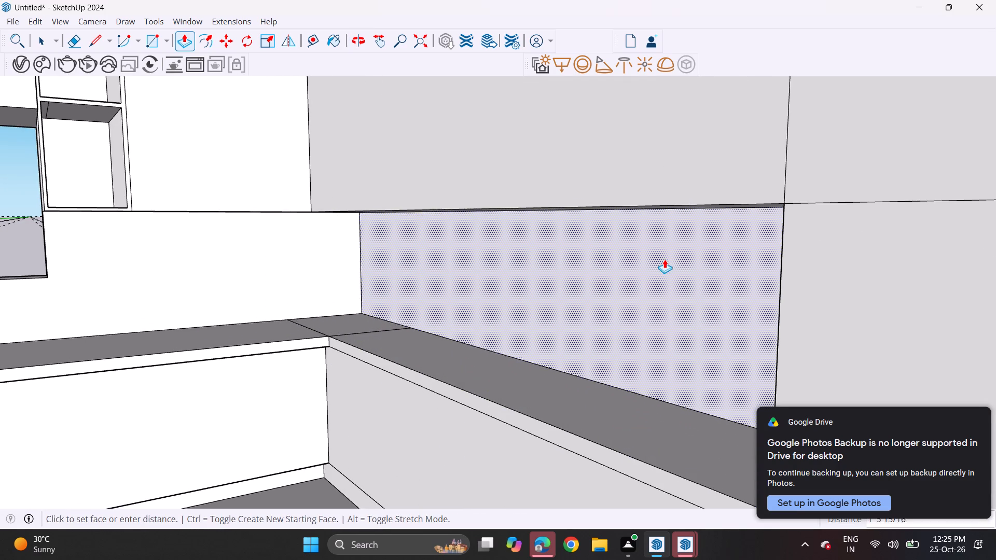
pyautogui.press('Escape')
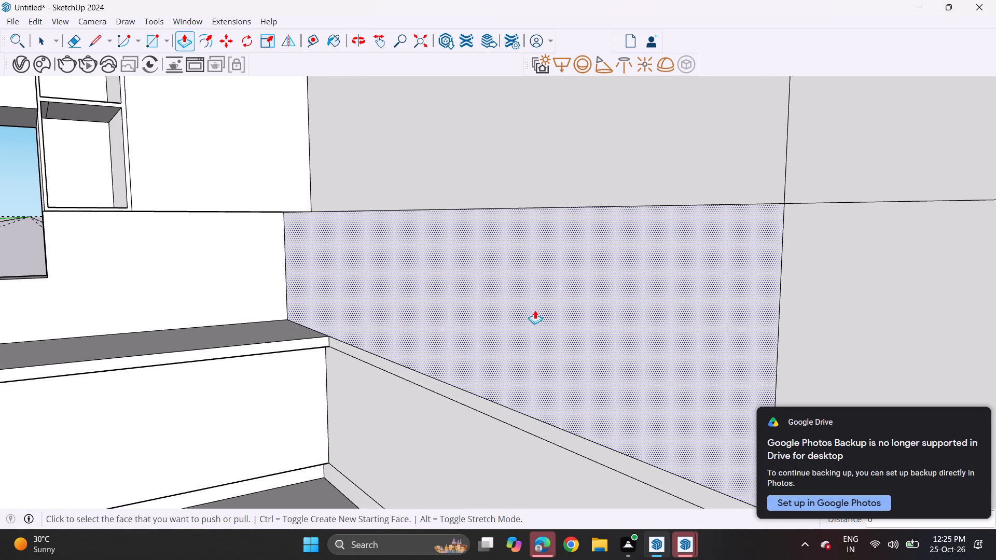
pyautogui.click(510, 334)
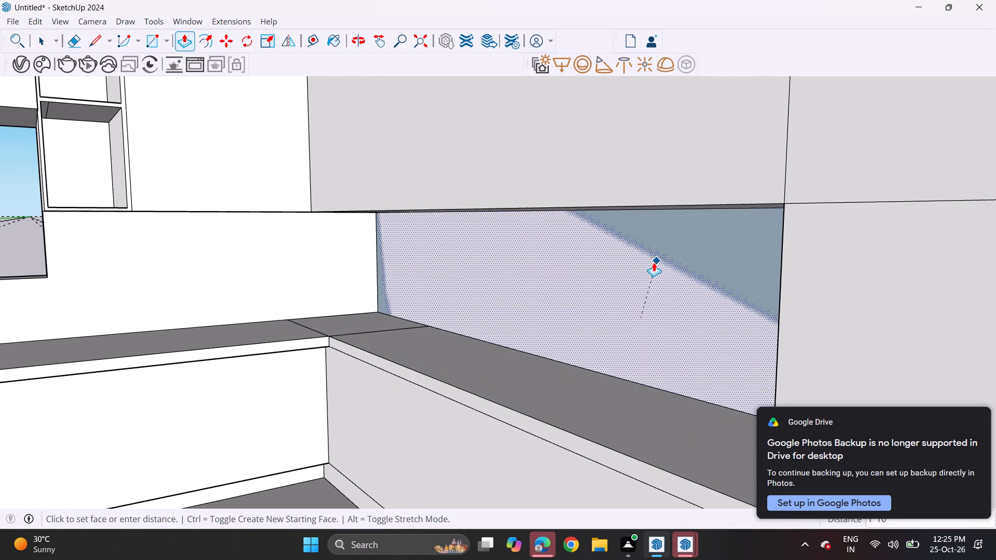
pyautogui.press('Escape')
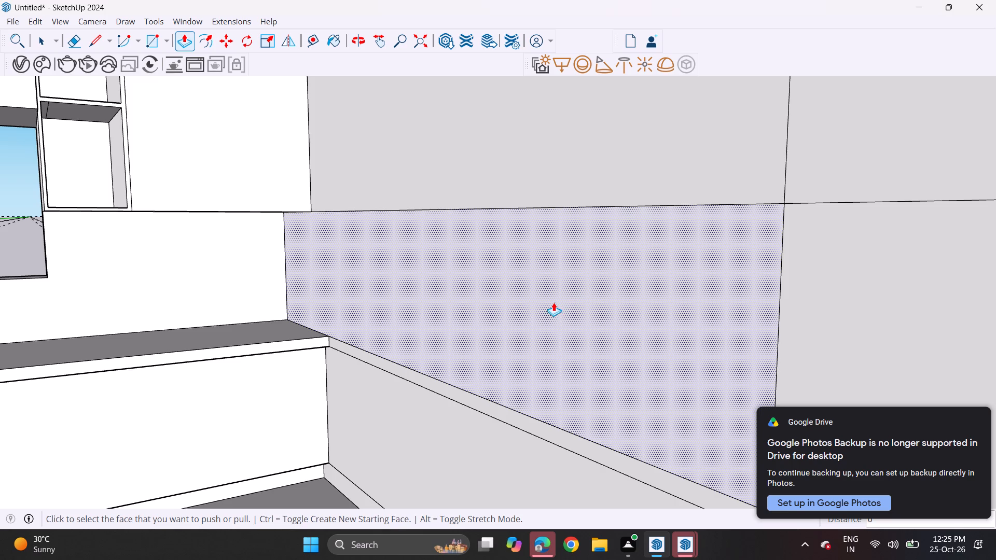
# Recess the right wall's backsplash face above the counter strip by about 1'7".
pyautogui.click(485, 335)
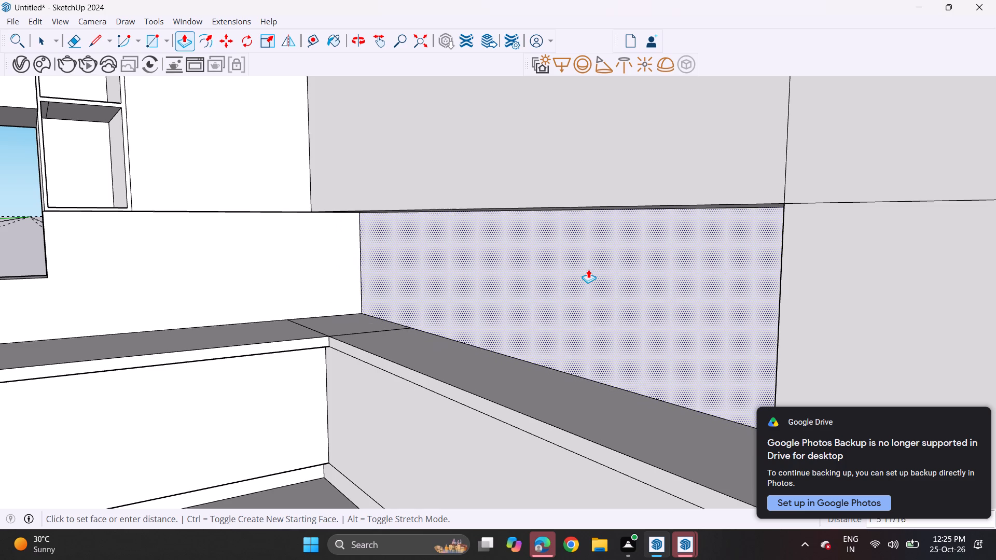
pyautogui.click(594, 264)
# Bring the whole model back into view and examine the recessed backsplash and the right wall's upper section from several angles.
pyautogui.moveTo(446, 381); pyautogui.dragTo(306, 367, button='middle')
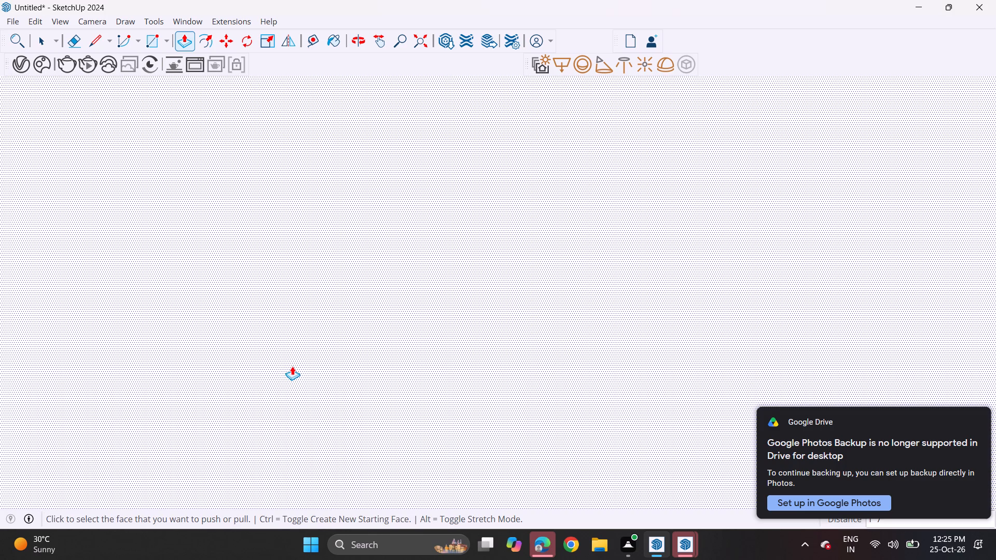
pyautogui.scroll(-2, 292, 366)
pyautogui.scroll(1, 292, 366)
pyautogui.scroll(-4, 292, 366)
pyautogui.scroll(1, 295, 373)
pyautogui.scroll(-4, 295, 373)
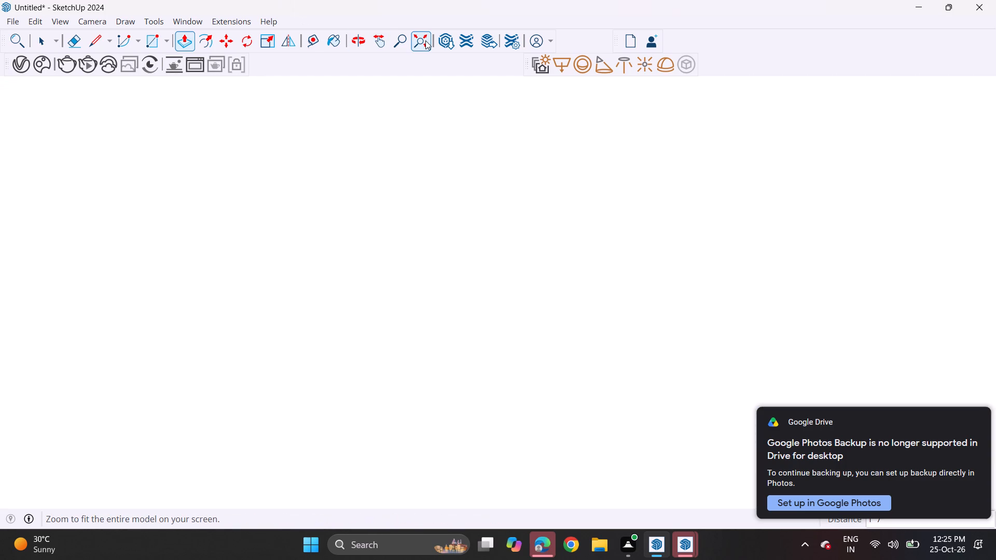
pyautogui.click(425, 41)
pyautogui.moveTo(515, 235); pyautogui.dragTo(108, 270, button='middle')
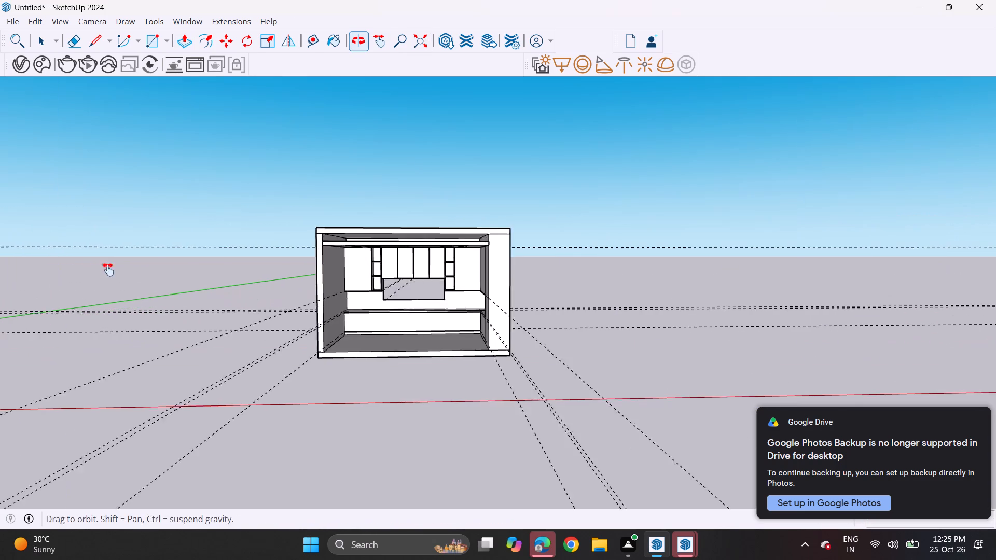
pyautogui.moveTo(108, 270); pyautogui.dragTo(101, 270, button='middle')
pyautogui.moveTo(365, 281); pyautogui.dragTo(408, 283, button='middle')
pyautogui.scroll(1, 382, 282)
pyautogui.scroll(12, 470, 297)
pyautogui.keyDown('shift'); pyautogui.moveTo(477, 309); pyautogui.dragTo(503, 259, button='middle'); pyautogui.keyUp('shift')
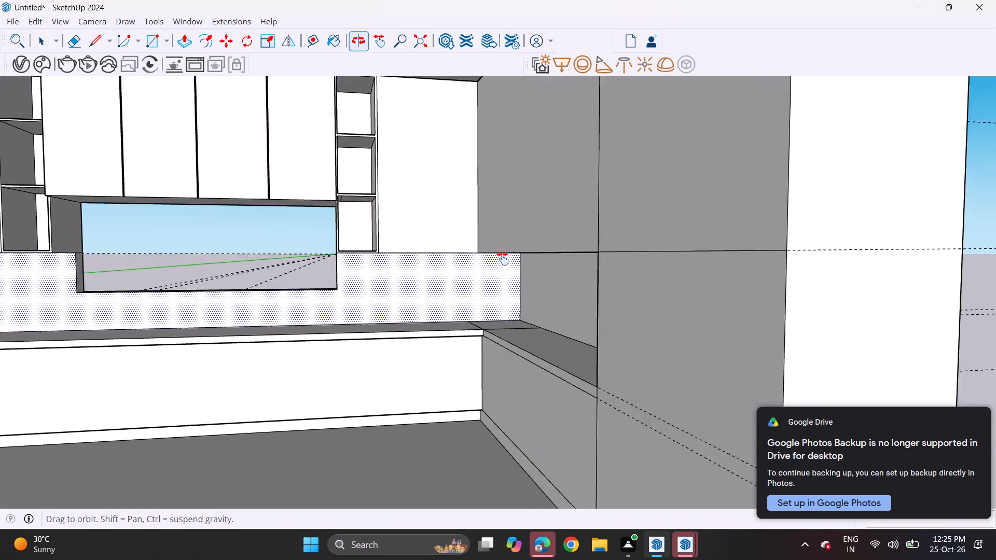
pyautogui.keyDown('shift'); pyautogui.moveTo(503, 259); pyautogui.dragTo(507, 254, button='middle'); pyautogui.keyUp('shift')
pyautogui.keyDown('shift'); pyautogui.scroll(1, 508, 254); pyautogui.keyUp('shift')
pyautogui.moveTo(509, 254); pyautogui.dragTo(506, 272, button='middle')
pyautogui.keyDown('shift'); pyautogui.moveTo(537, 256); pyautogui.dragTo(510, 305, button='middle'); pyautogui.keyUp('shift')
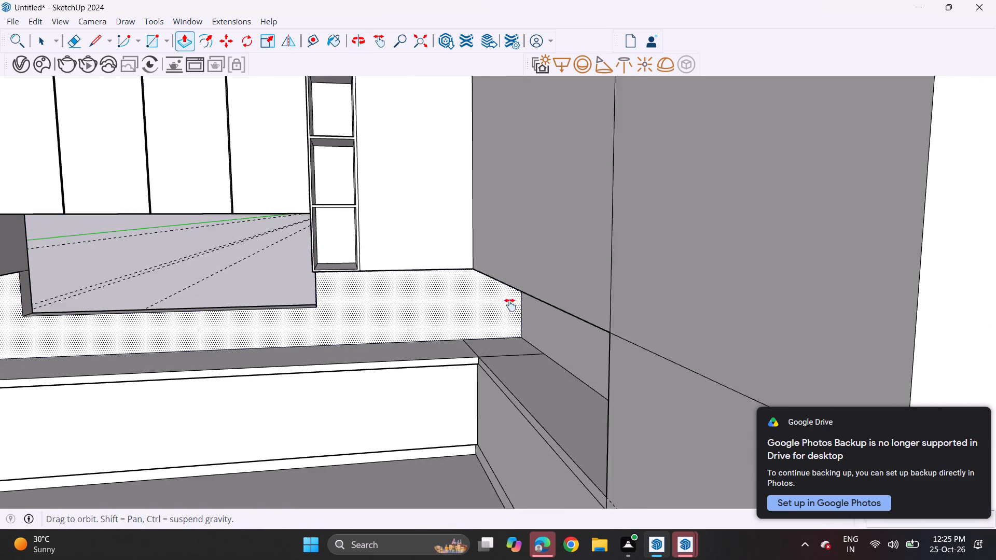
pyautogui.keyDown('shift'); pyautogui.moveTo(510, 305); pyautogui.dragTo(471, 334, button='middle'); pyautogui.keyUp('shift')
pyautogui.moveTo(471, 334); pyautogui.dragTo(544, 321, button='middle')
pyautogui.moveTo(520, 307); pyautogui.dragTo(541, 313, button='middle')
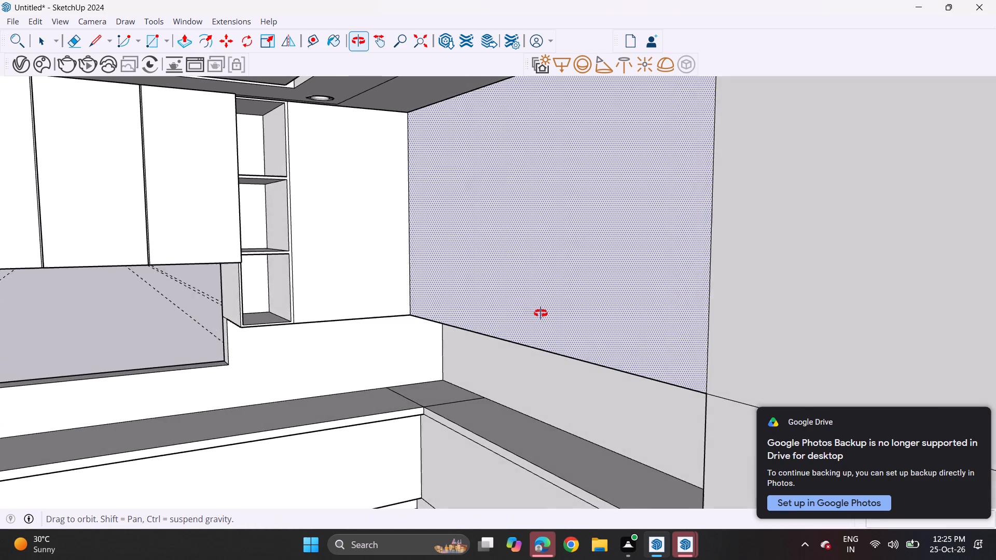
pyautogui.moveTo(541, 313); pyautogui.dragTo(542, 314, button='middle')
pyautogui.moveTo(556, 304); pyautogui.dragTo(428, 325, button='middle')
pyautogui.moveTo(399, 310); pyautogui.dragTo(414, 313, button='middle')
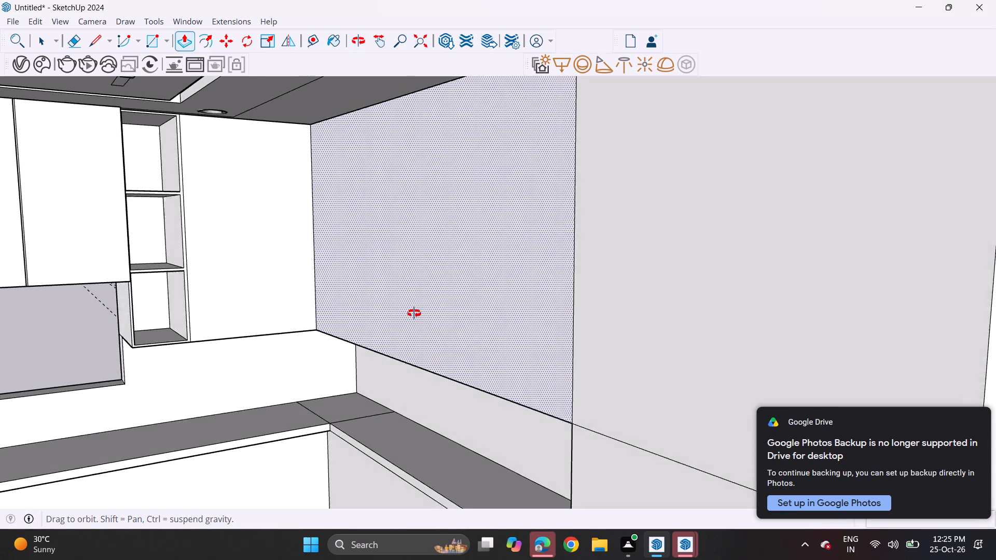
pyautogui.moveTo(414, 313); pyautogui.dragTo(502, 305, button='middle')
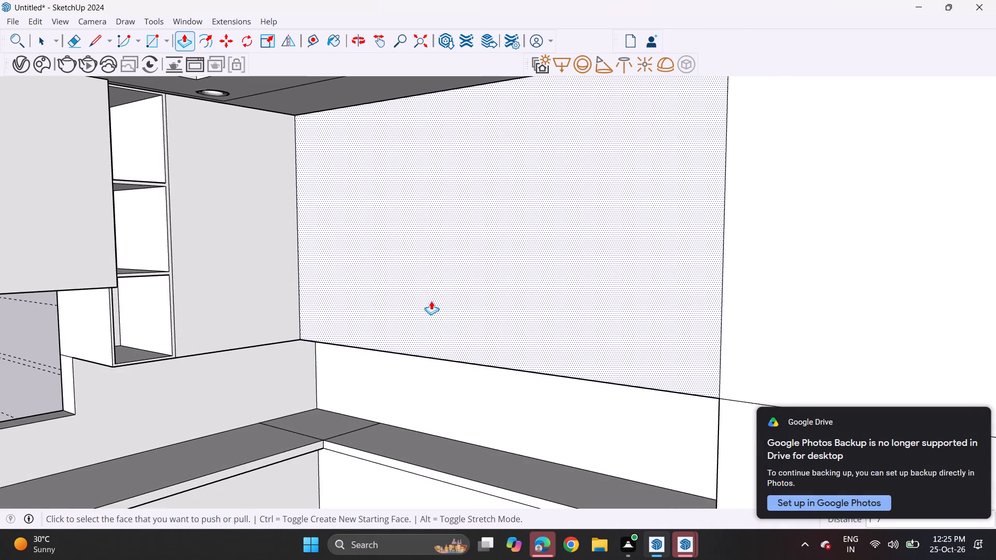
# Copy the upper right-wall panel's inner vertical edge to its outer edge and divide the span into 3 equal door widths.
pyautogui.press('space')
pyautogui.click(298, 267)
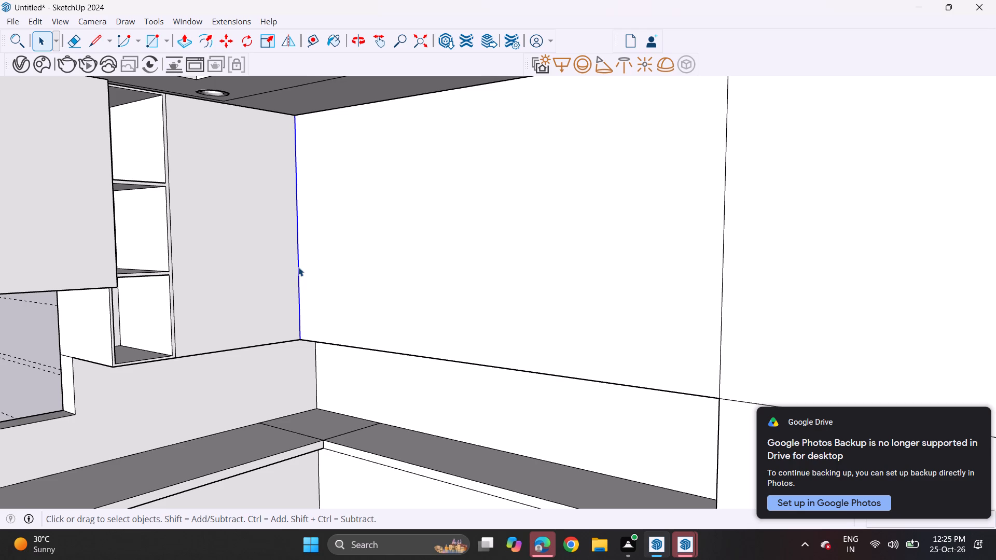
pyautogui.press('m')
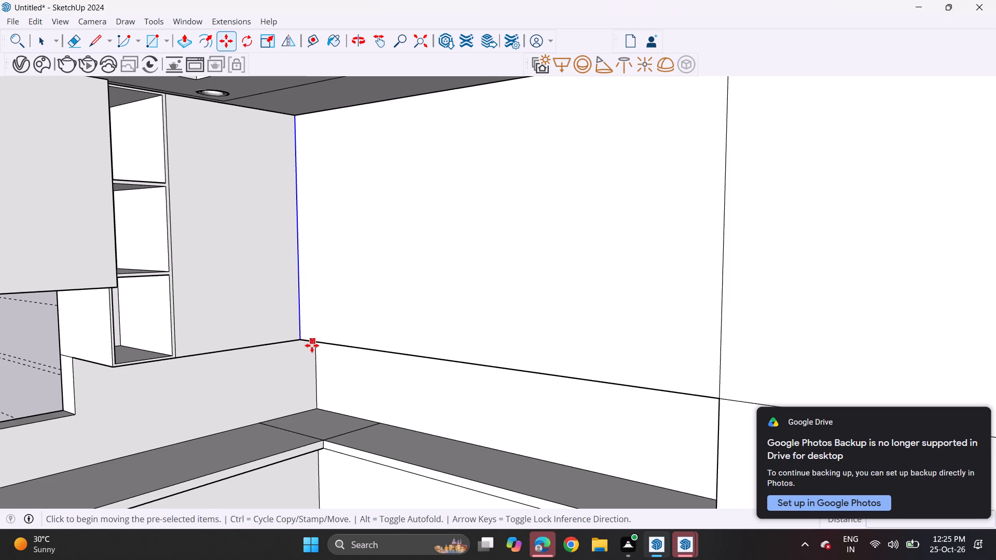
pyautogui.click(297, 341)
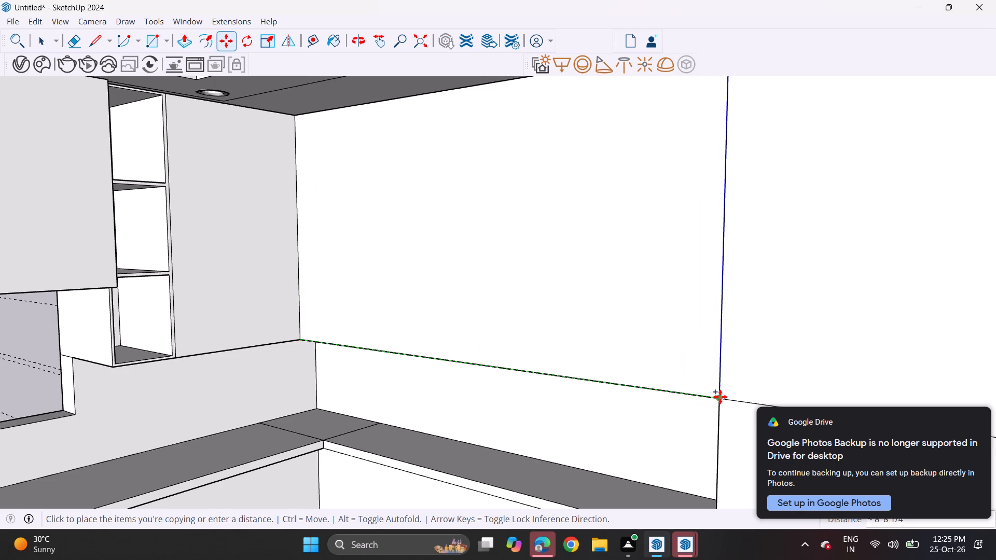
pyautogui.click(720, 397)
pyautogui.write('/3')
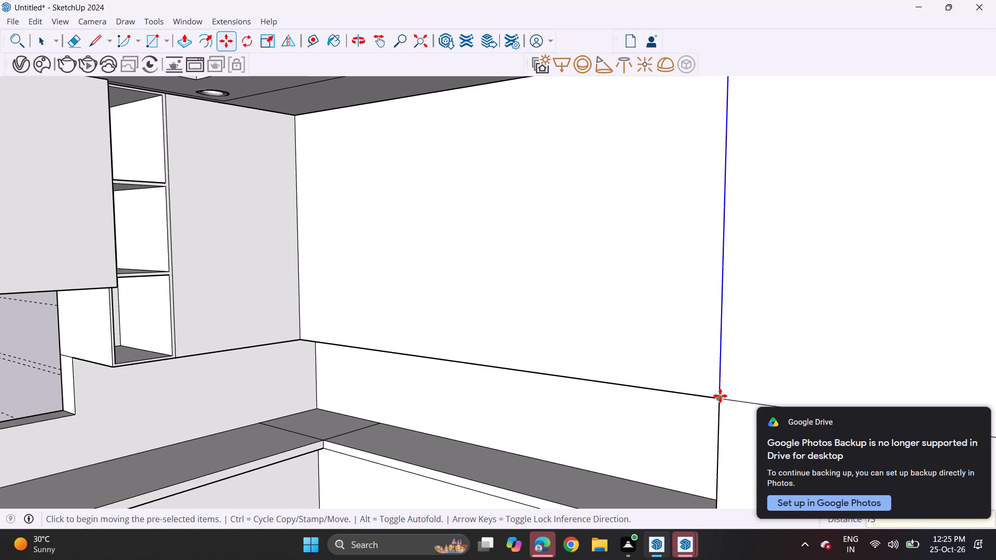
pyautogui.press('Return')
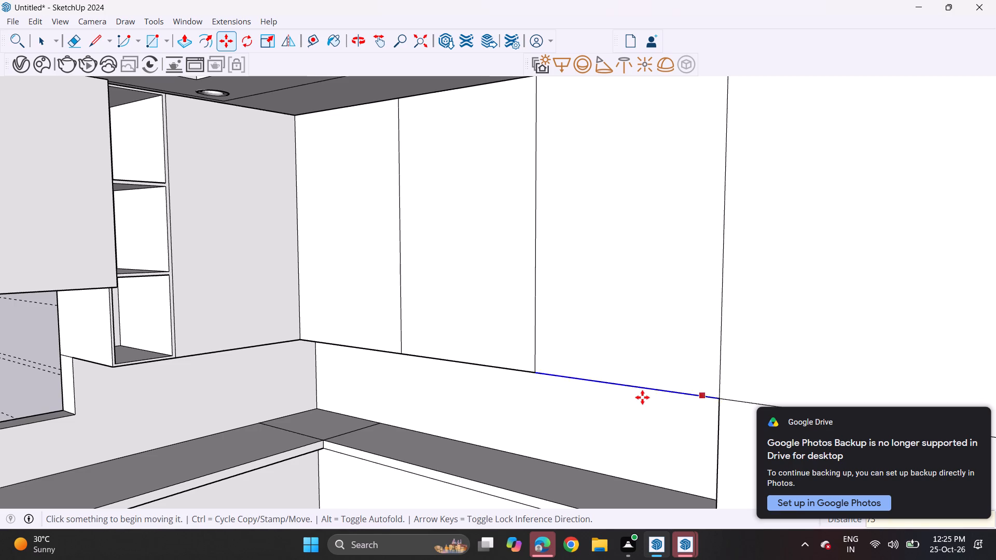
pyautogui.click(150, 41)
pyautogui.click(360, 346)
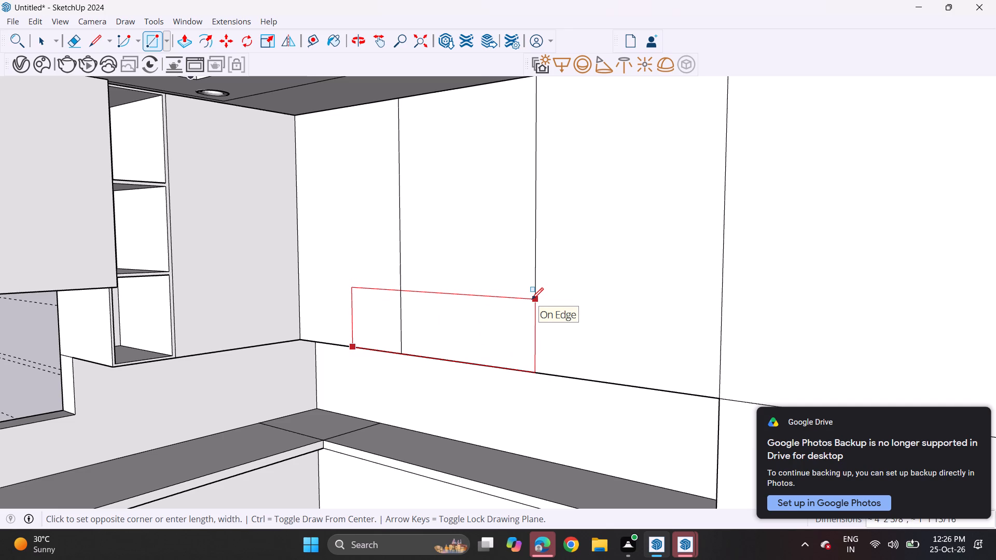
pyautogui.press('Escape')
# Copy the door divider nearest the inner corner 0.3" toward the middle door of the right wall's upper panel.
pyautogui.press('space')
pyautogui.click(401, 342)
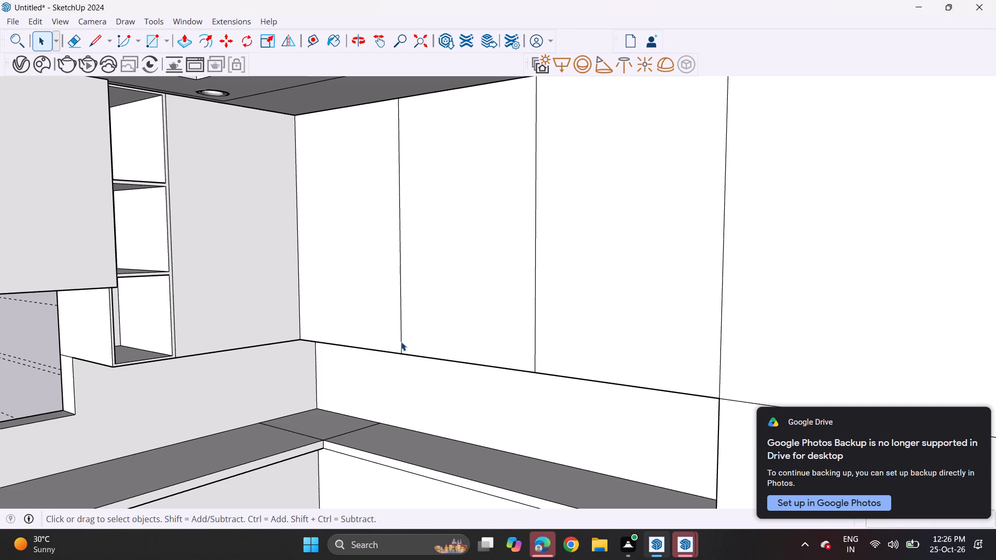
pyautogui.press('m')
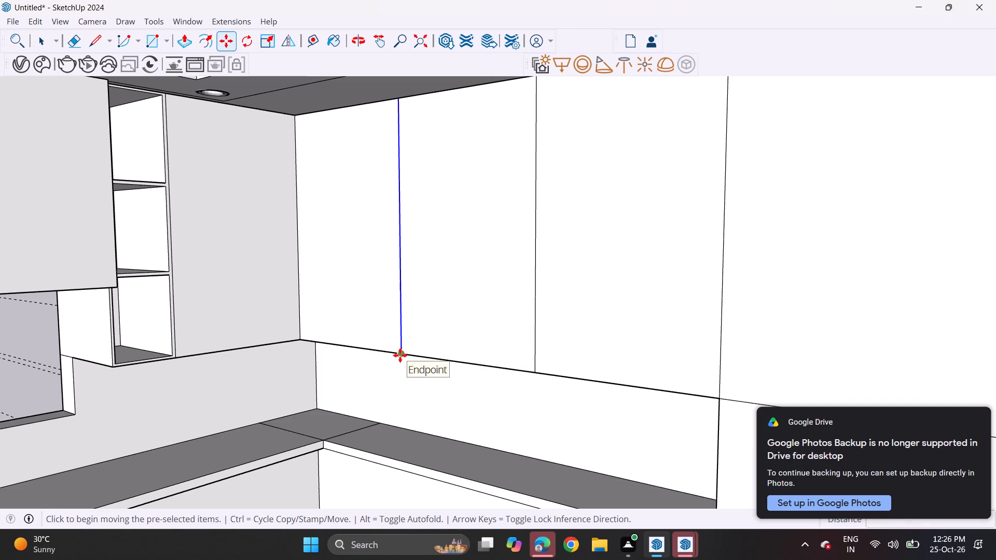
pyautogui.click(400, 355)
pyautogui.write('0.3')
pyautogui.press('Return')
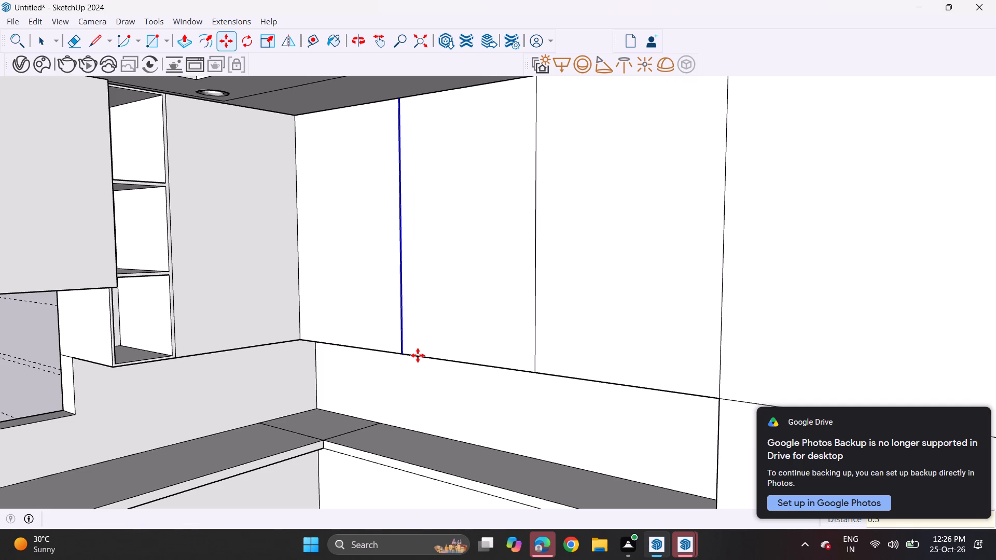
pyautogui.click(536, 369)
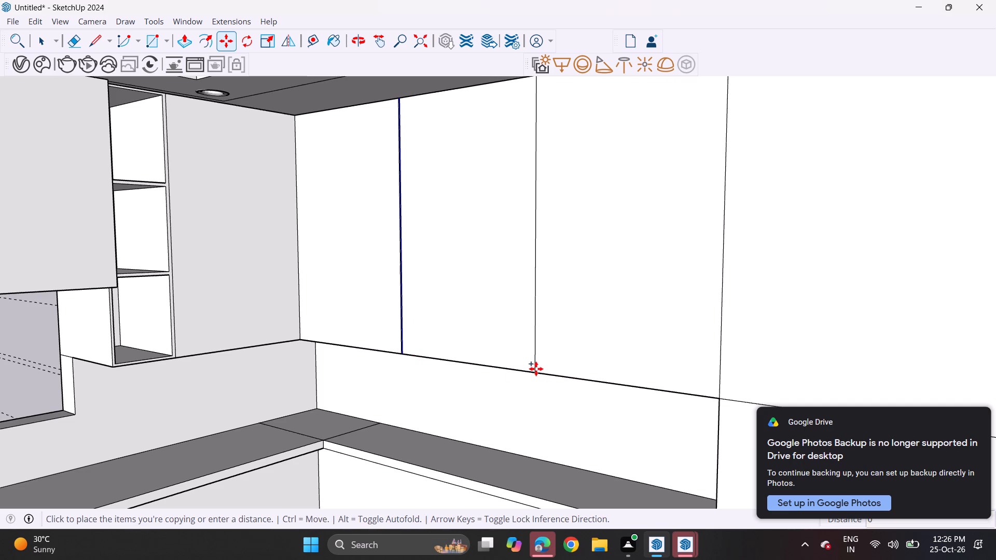
pyautogui.press('Escape')
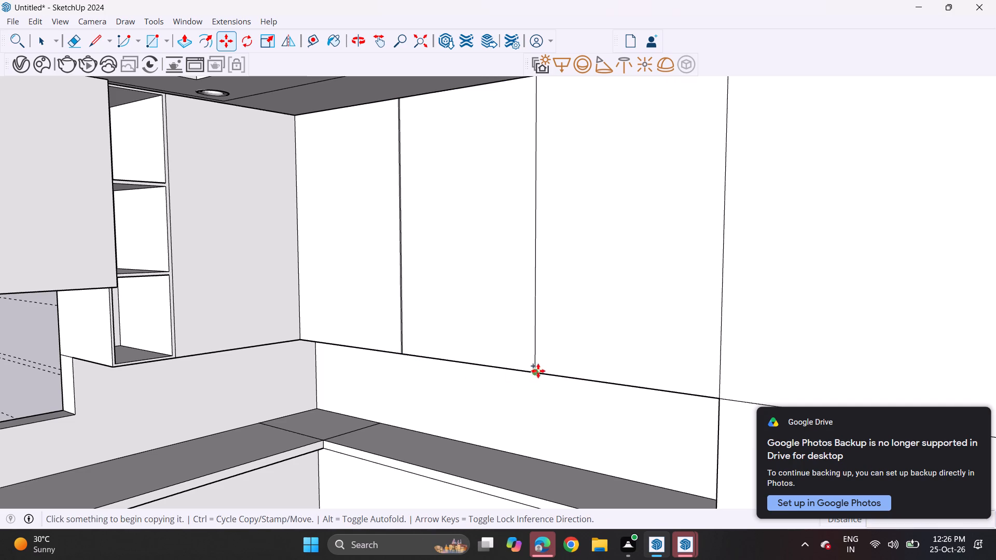
# Copy the second door divider 0.3" back toward the inner corner to outline a second narrow gap strip.
pyautogui.press('space')
pyautogui.click(532, 366)
pyautogui.click(534, 363)
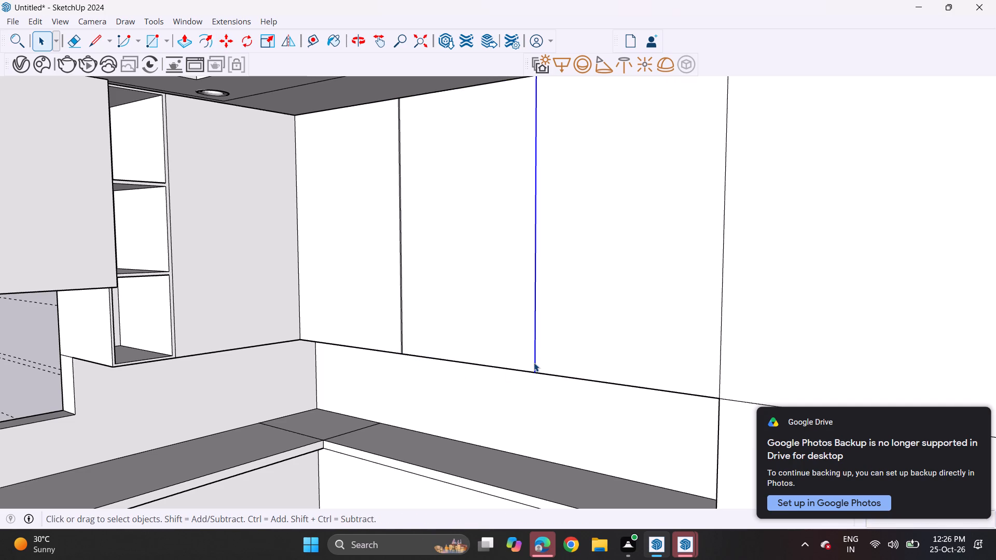
pyautogui.press('m')
pyautogui.click(537, 376)
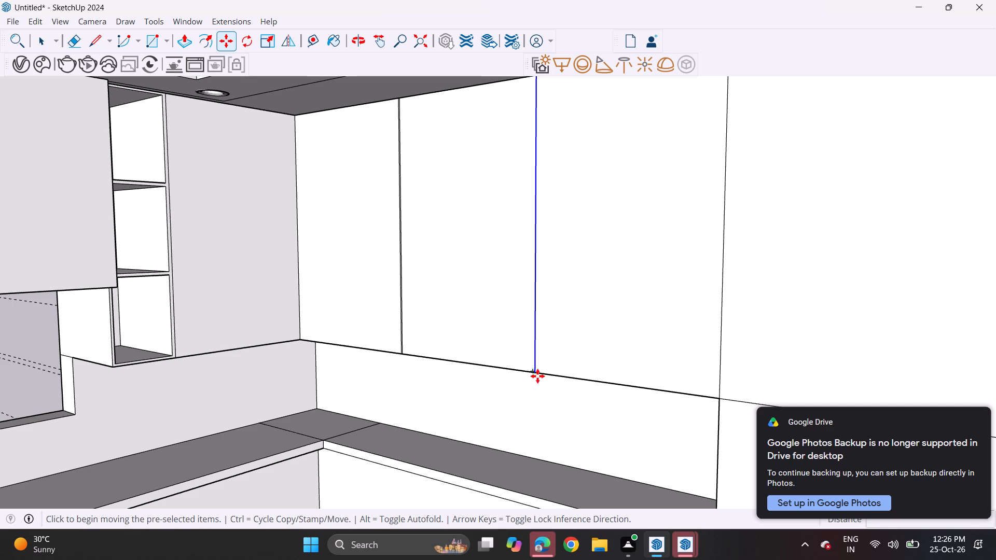
pyautogui.press('0')
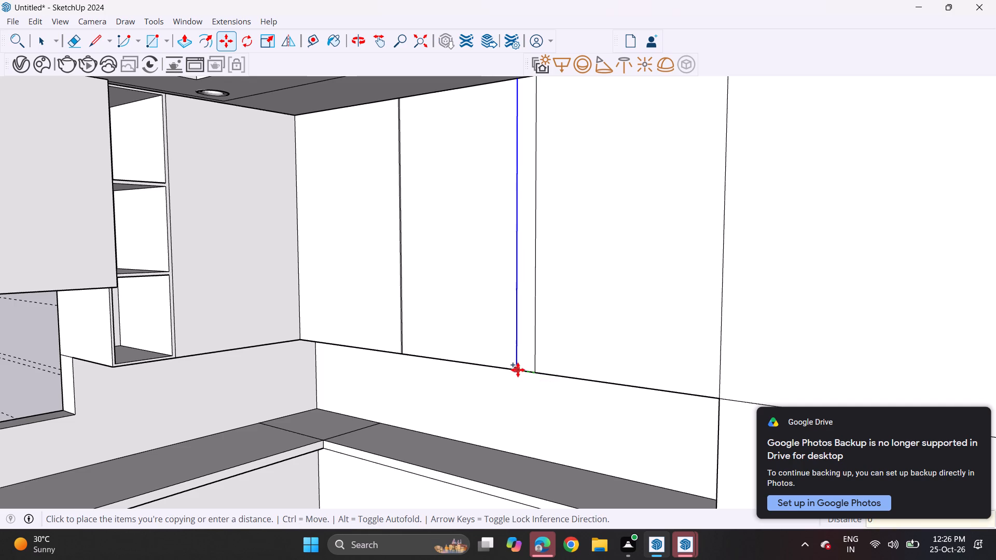
pyautogui.press('.')
pyautogui.press('3')
pyautogui.press('Return')
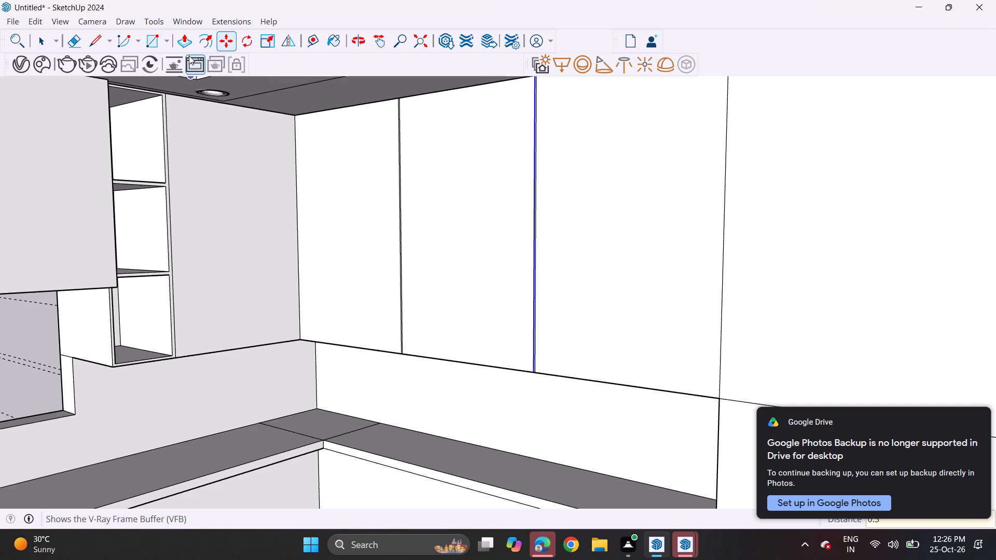
# Recess the narrow strip at the second door divider by 0.3" to form a groove.
pyautogui.click(188, 43)
pyautogui.scroll(2, 516, 365)
pyautogui.scroll(-1, 516, 365)
pyautogui.scroll(2, 516, 365)
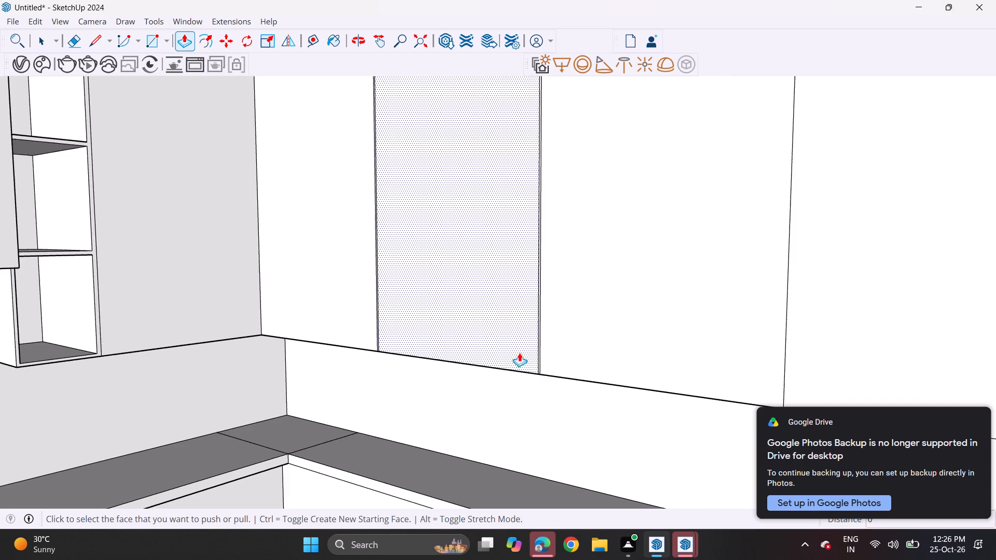
pyautogui.scroll(16, 519, 353)
pyautogui.scroll(-1, 539, 390)
pyautogui.click(542, 407)
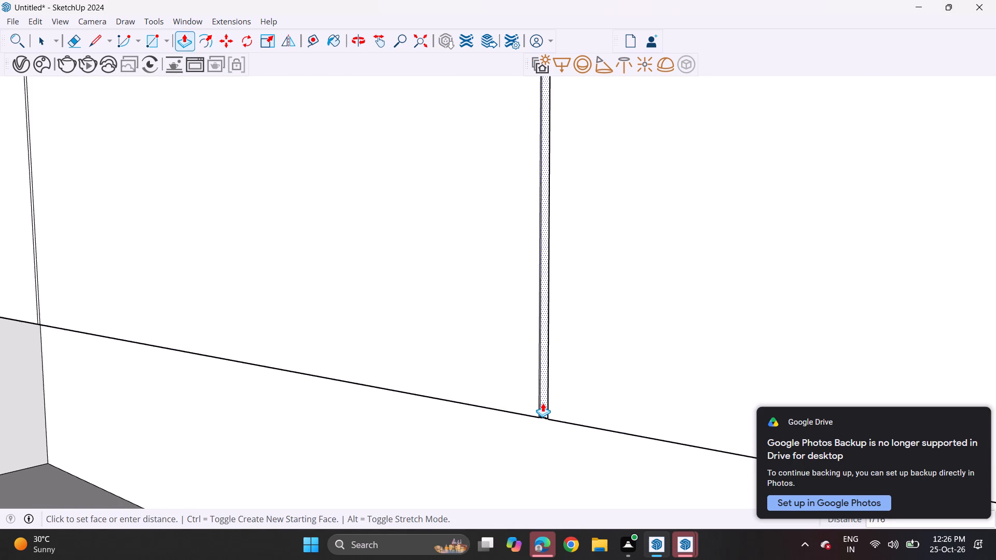
pyautogui.write('0.3')
pyautogui.press('Return')
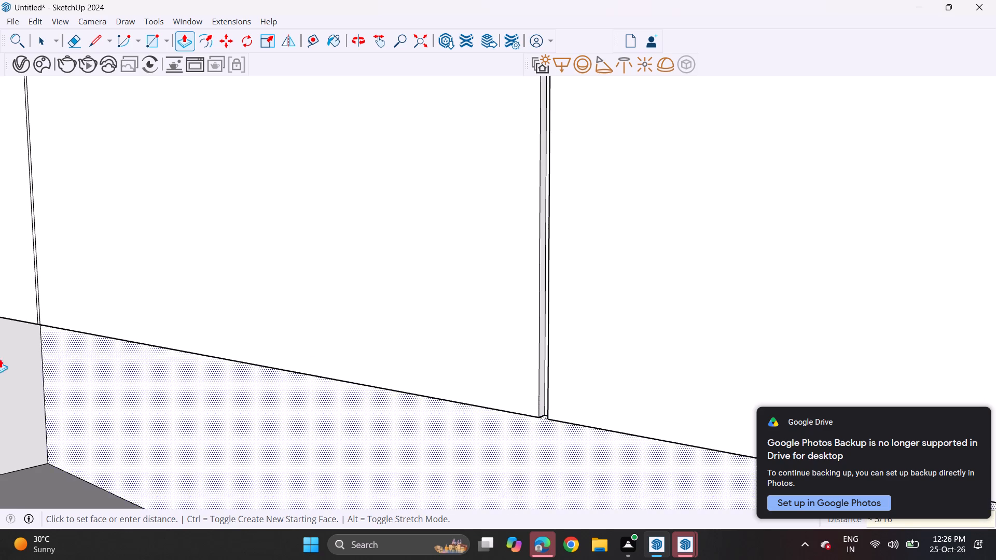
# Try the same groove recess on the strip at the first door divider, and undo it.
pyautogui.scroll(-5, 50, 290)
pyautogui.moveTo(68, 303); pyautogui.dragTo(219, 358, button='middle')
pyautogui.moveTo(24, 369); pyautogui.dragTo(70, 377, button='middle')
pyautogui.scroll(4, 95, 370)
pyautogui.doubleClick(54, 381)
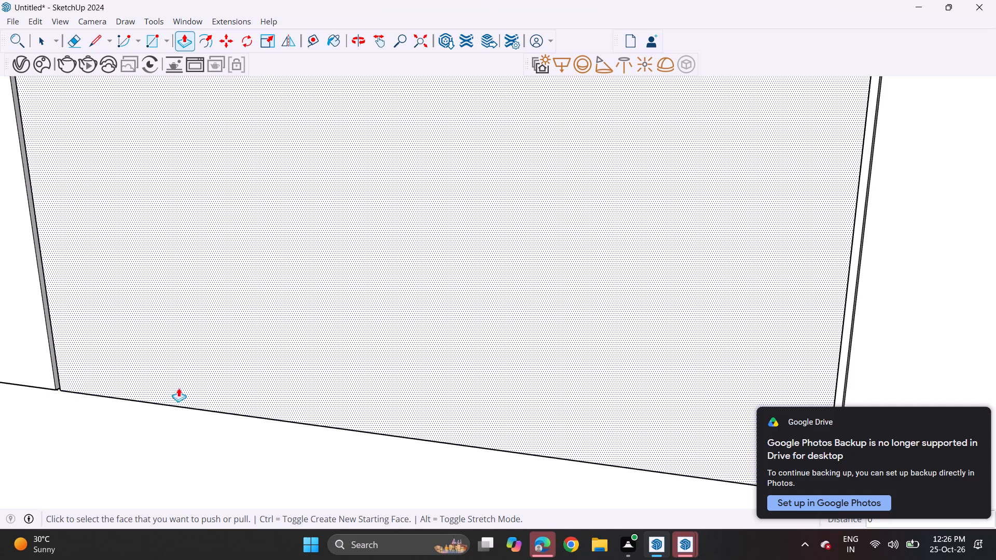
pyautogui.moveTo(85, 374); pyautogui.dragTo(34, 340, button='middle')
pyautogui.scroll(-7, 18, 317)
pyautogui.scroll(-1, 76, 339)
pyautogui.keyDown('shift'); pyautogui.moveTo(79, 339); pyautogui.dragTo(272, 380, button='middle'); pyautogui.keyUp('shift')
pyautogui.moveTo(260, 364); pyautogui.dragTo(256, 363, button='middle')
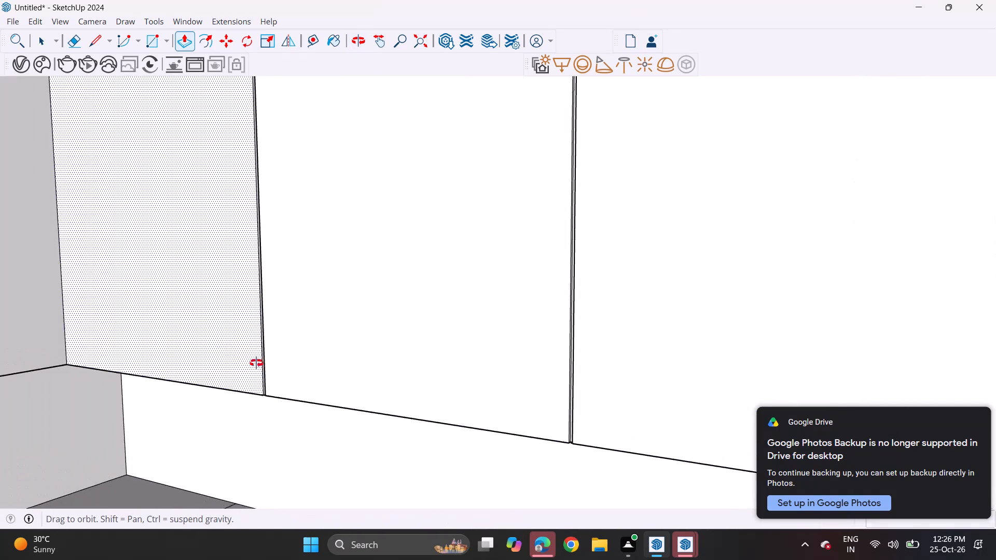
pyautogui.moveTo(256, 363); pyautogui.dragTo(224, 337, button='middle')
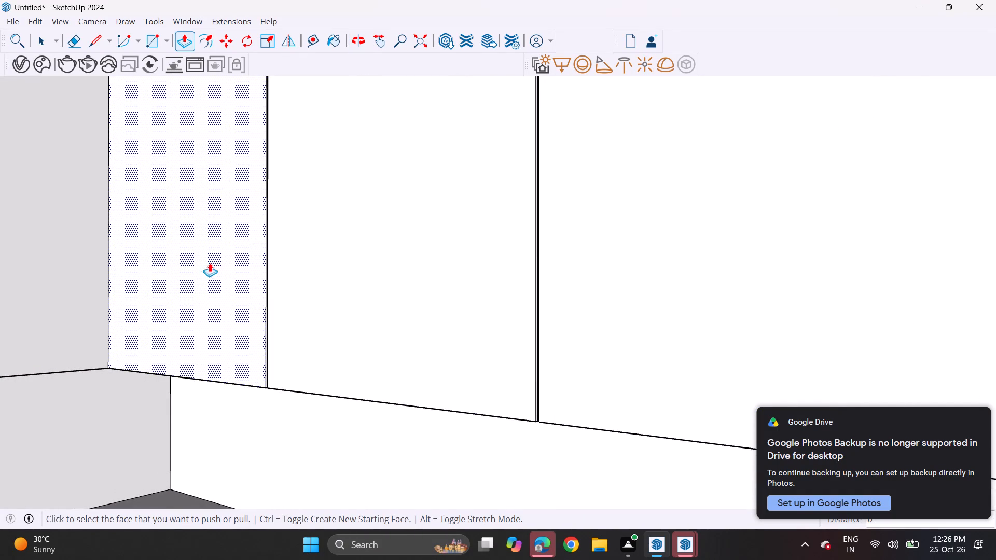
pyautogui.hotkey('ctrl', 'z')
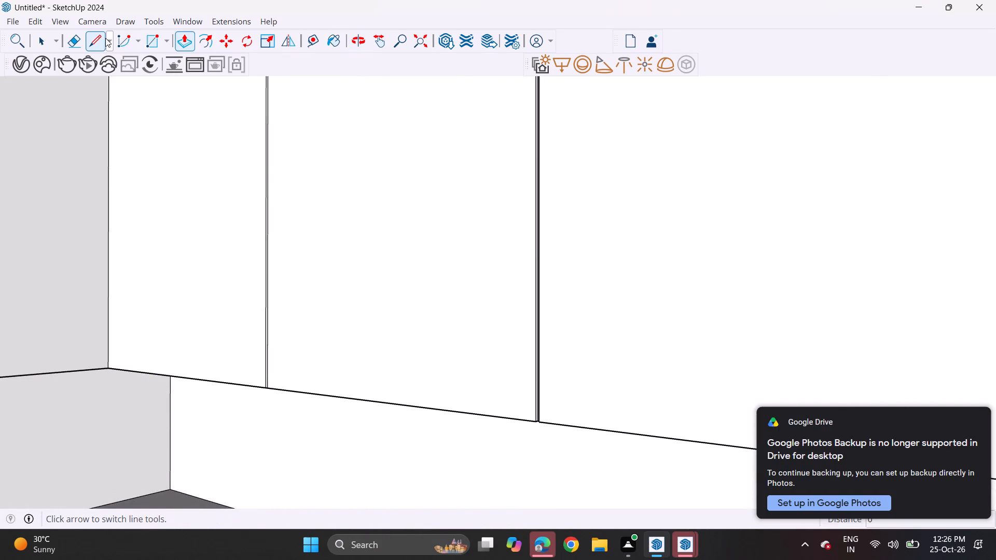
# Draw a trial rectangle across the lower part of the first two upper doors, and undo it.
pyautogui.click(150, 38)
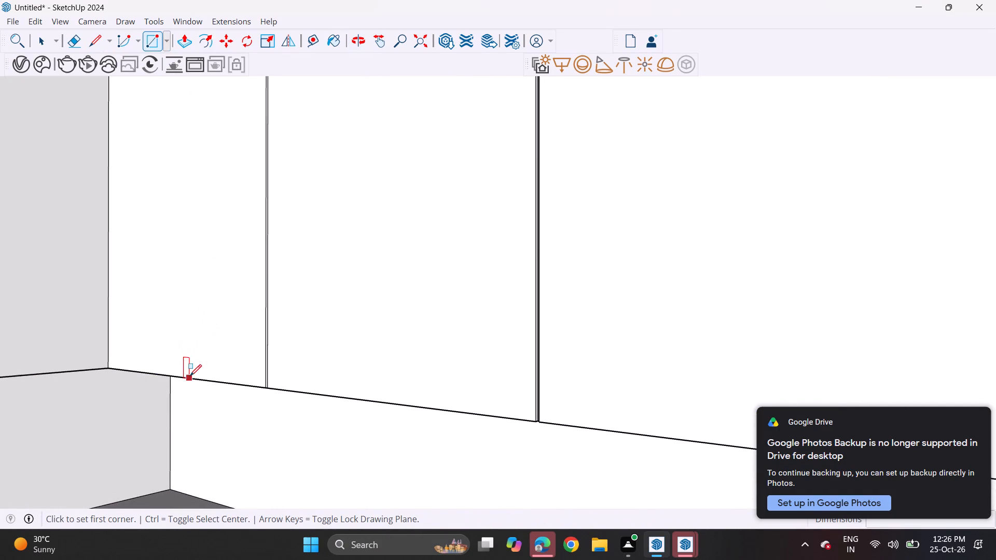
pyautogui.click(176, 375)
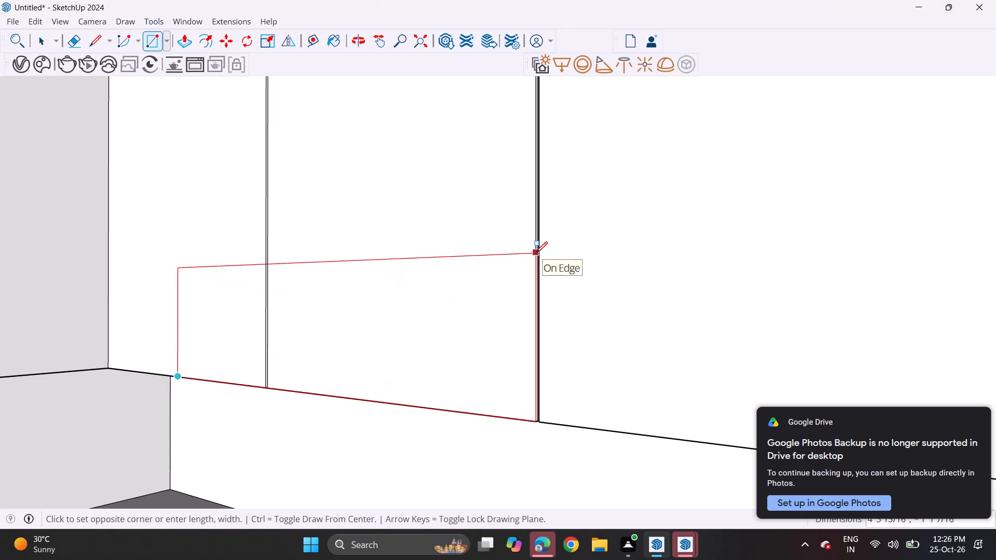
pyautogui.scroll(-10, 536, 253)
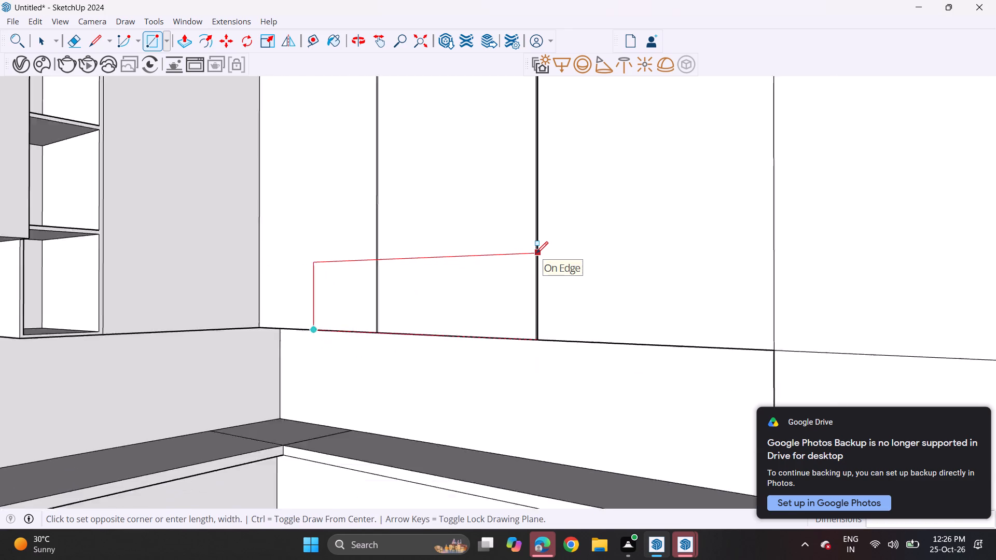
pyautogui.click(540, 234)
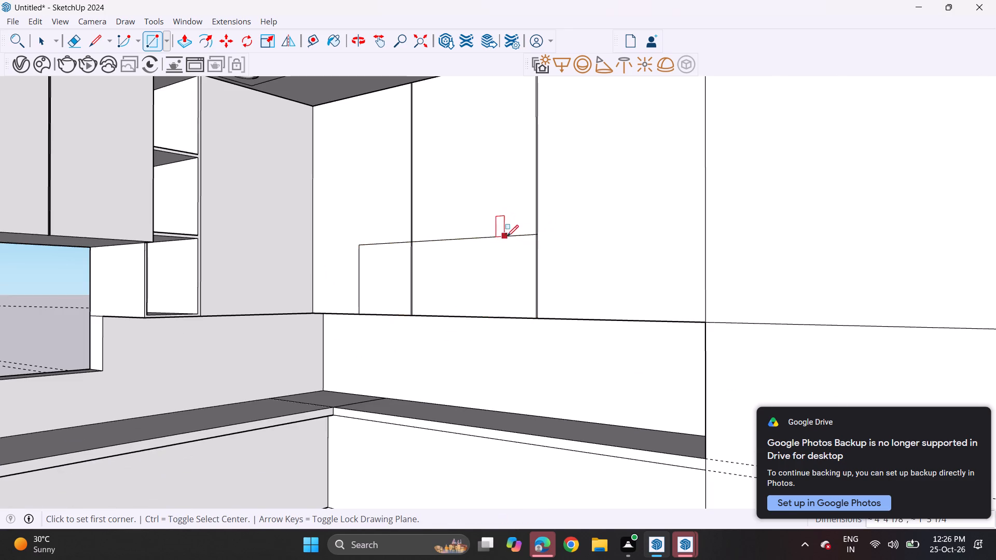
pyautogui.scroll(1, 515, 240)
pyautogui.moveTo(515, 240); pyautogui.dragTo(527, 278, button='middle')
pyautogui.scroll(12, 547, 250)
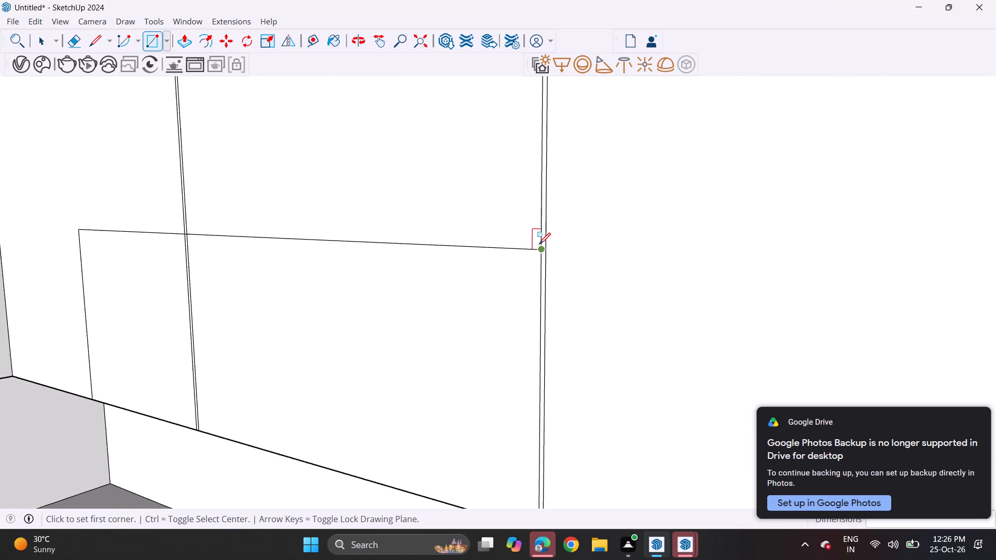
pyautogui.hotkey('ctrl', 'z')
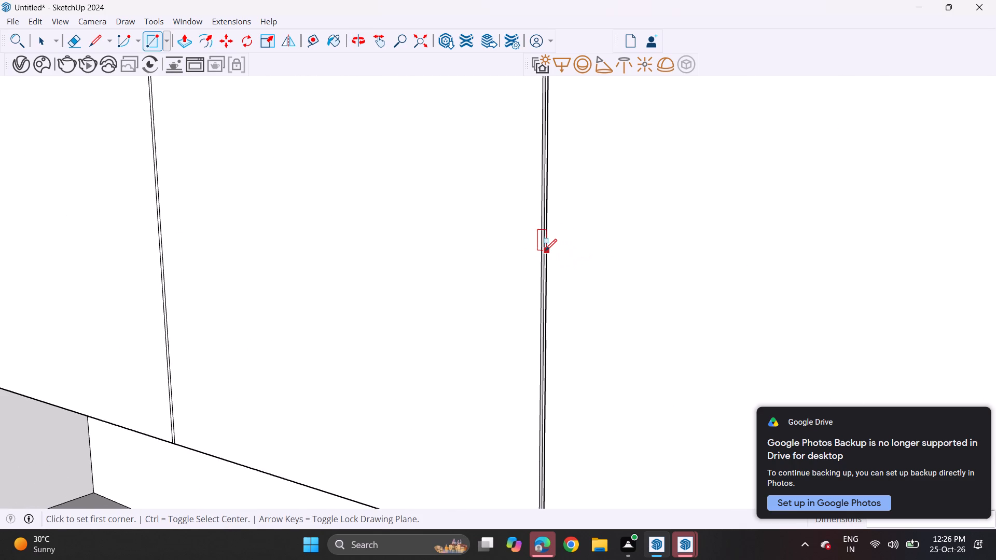
# Draw a rectangle about 4'4" wide from the second divider's inner line to the upper panel's bottom edge near the inner corner.
pyautogui.click(541, 250)
pyautogui.scroll(-2, 187, 328)
pyautogui.scroll(1, 185, 330)
pyautogui.scroll(-3, 184, 331)
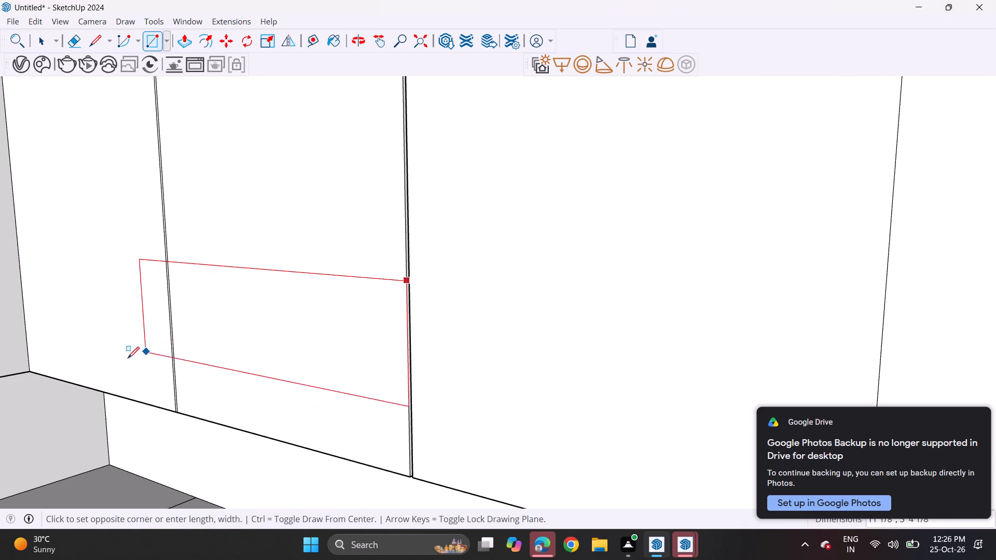
pyautogui.click(94, 386)
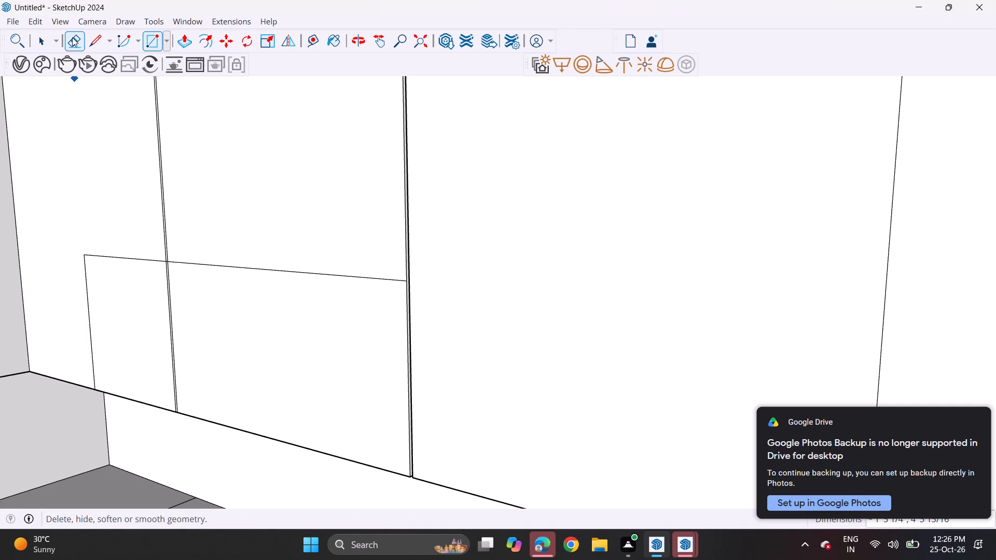
# Erase the first divider's line segments that cross the new rectangle.
pyautogui.click(72, 37)
pyautogui.moveTo(154, 334); pyautogui.dragTo(208, 339)
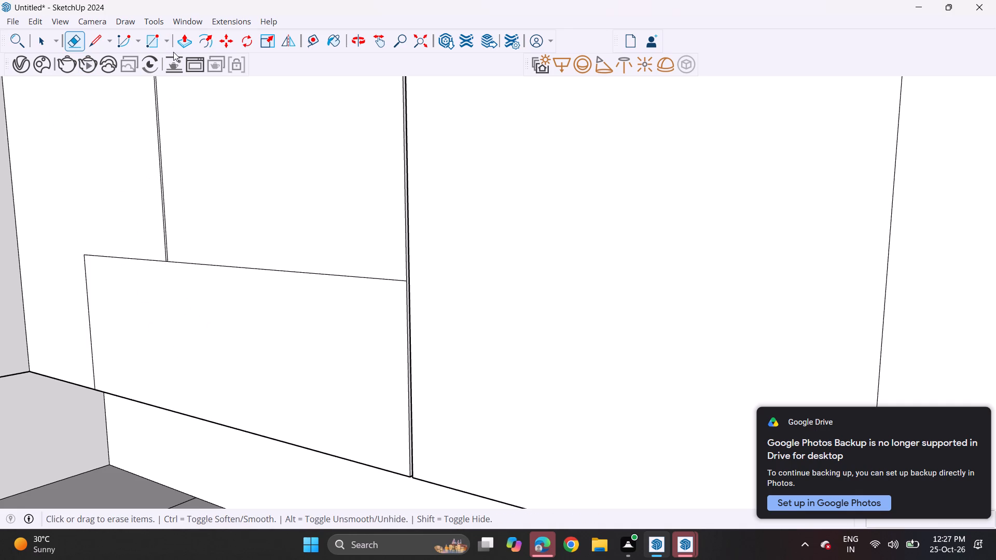
# Offset the rectangle's outline inward by about 5/16" to form a thin frame.
pyautogui.click(199, 45)
pyautogui.click(93, 315)
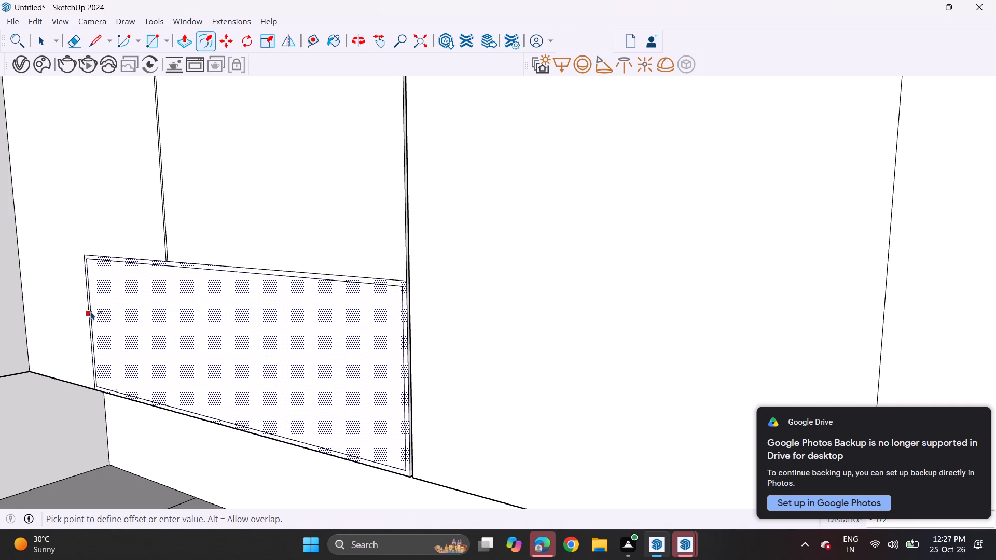
pyautogui.click(90, 308)
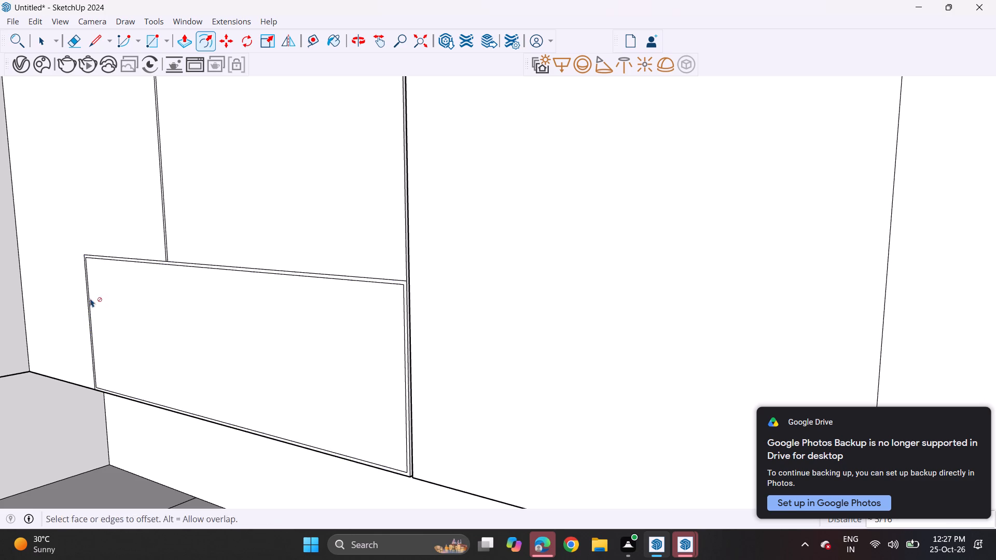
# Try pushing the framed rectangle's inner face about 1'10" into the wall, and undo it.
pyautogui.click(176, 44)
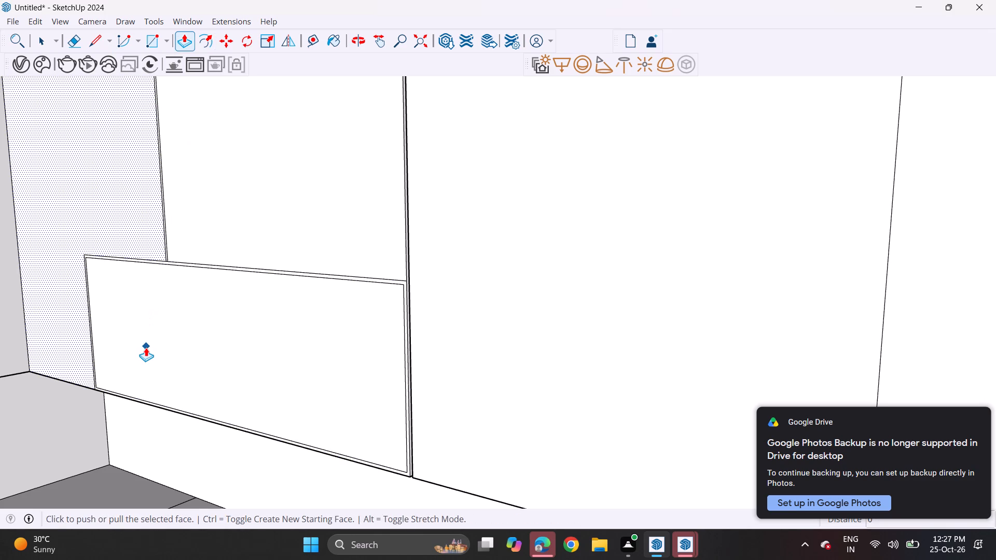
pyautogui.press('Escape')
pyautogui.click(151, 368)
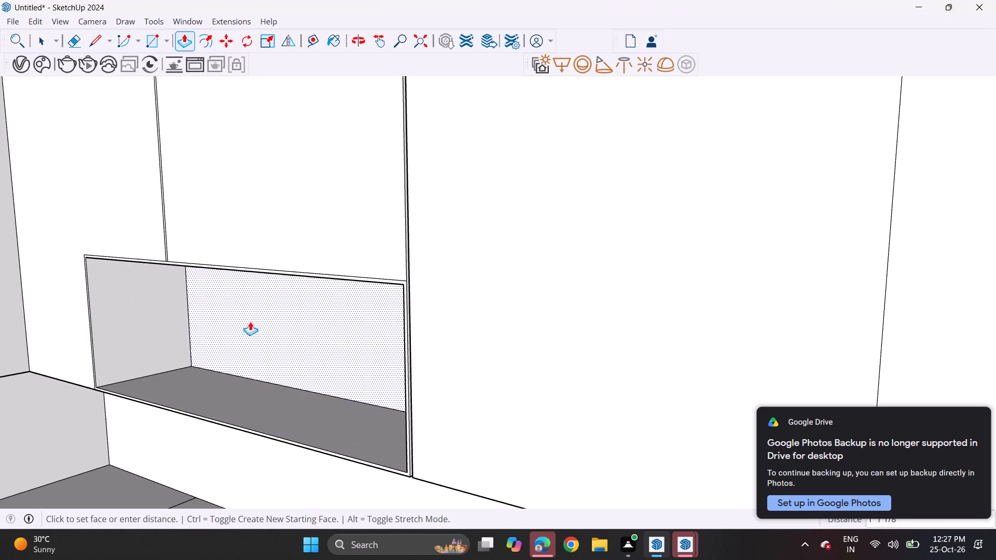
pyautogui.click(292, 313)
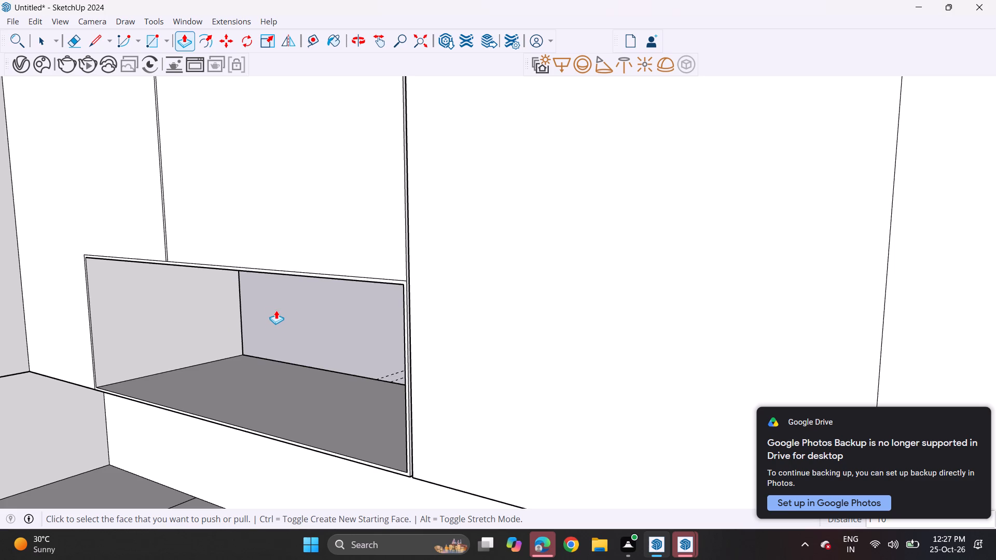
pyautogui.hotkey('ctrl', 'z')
# Recess the framed rectangle's inner face by about 1'9 15/16" to form an open niche.
pyautogui.click(143, 357)
pyautogui.click(289, 325)
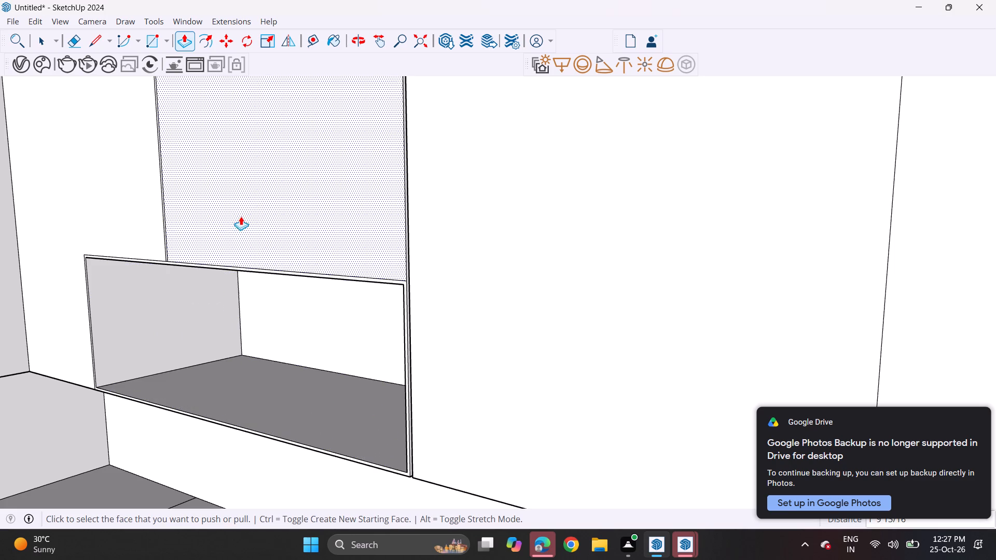
# Examine the open niche and the adjoining upper right-wall door panels from several angles.
pyautogui.scroll(-1, 332, 322)
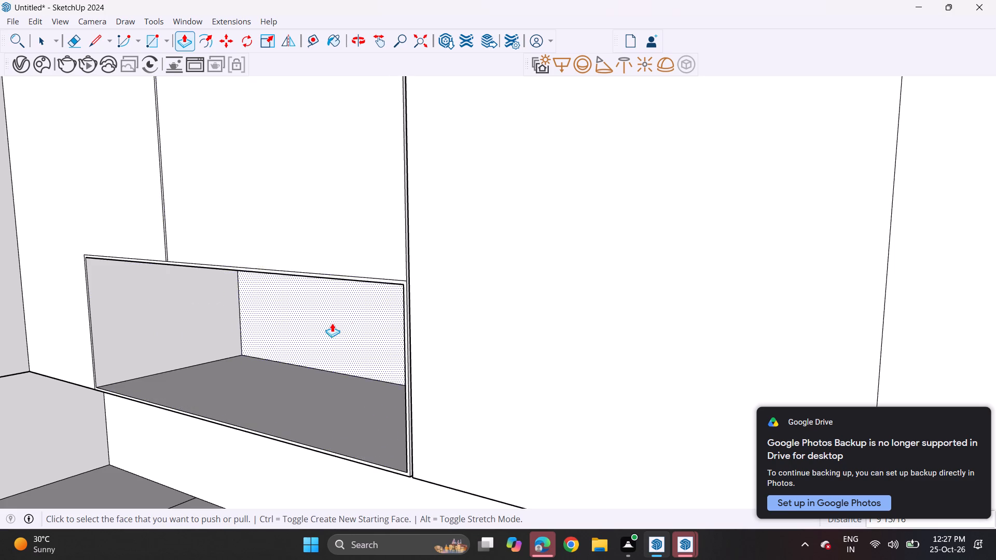
pyautogui.scroll(-4, 332, 323)
pyautogui.moveTo(383, 334); pyautogui.dragTo(308, 331, button='middle')
pyautogui.moveTo(302, 328); pyautogui.dragTo(346, 326, button='middle')
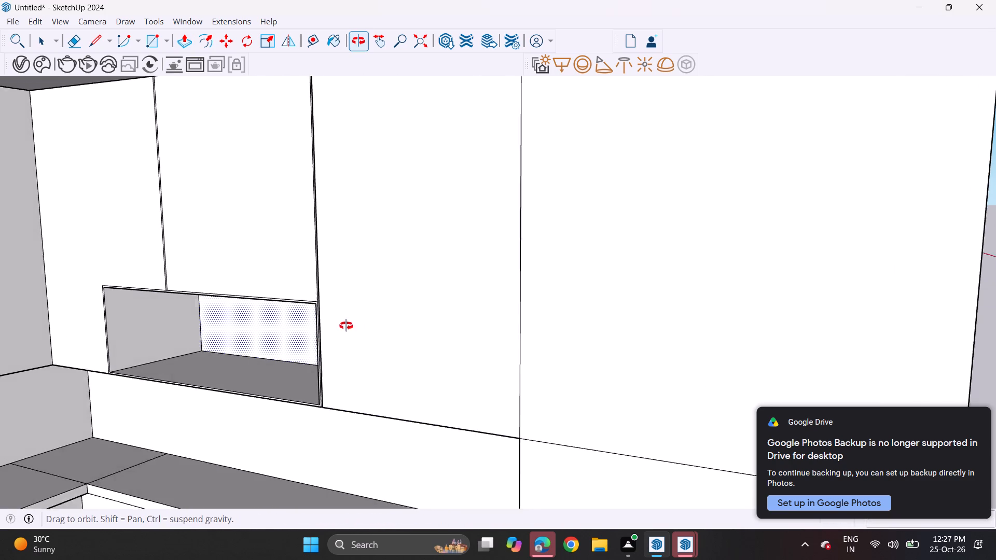
pyautogui.moveTo(346, 326); pyautogui.dragTo(427, 331, button='middle')
pyautogui.keyDown('shift'); pyautogui.moveTo(443, 309); pyautogui.dragTo(350, 322, button='middle'); pyautogui.keyUp('shift')
pyautogui.moveTo(340, 311); pyautogui.dragTo(347, 352, button='middle')
pyautogui.keyDown('shift'); pyautogui.scroll(-1, 340, 318); pyautogui.keyUp('shift')
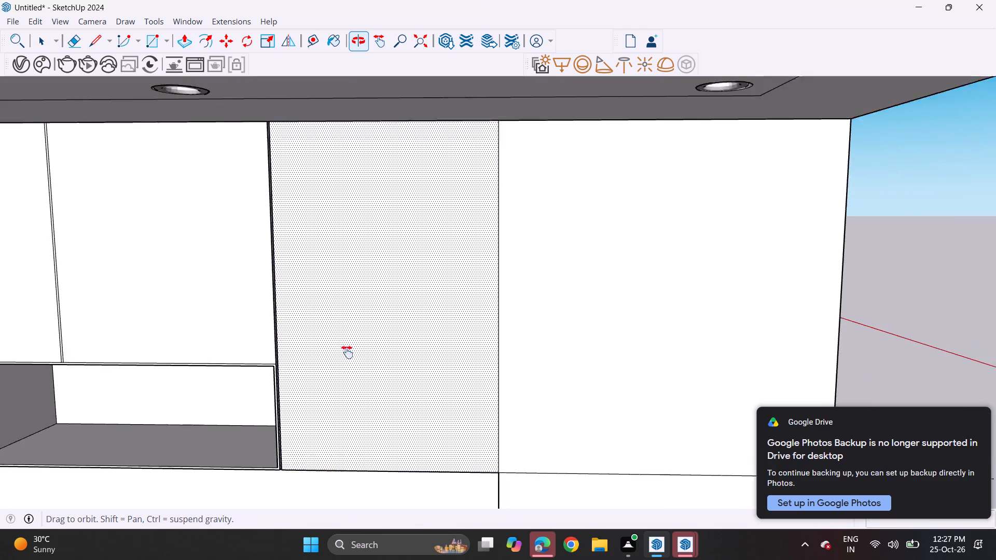
pyautogui.moveTo(347, 352); pyautogui.dragTo(375, 307, button='middle')
pyautogui.keyDown('shift'); pyautogui.moveTo(378, 325); pyautogui.dragTo(351, 306, button='middle'); pyautogui.keyUp('shift')
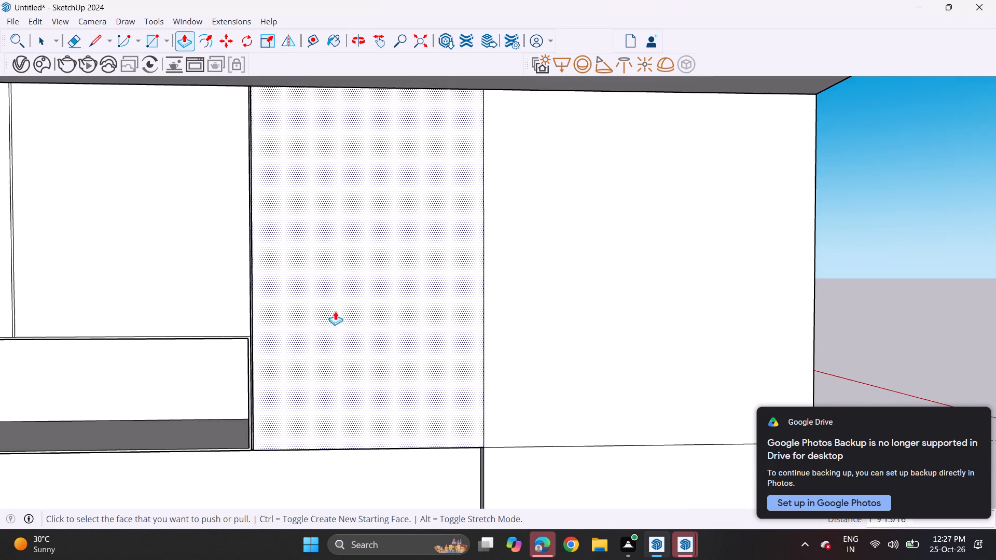
# Copy the vertical edge beside the open niche to the middle of the adjoining narrow panel, splitting it into two columns.
pyautogui.press('space')
pyautogui.click(254, 346)
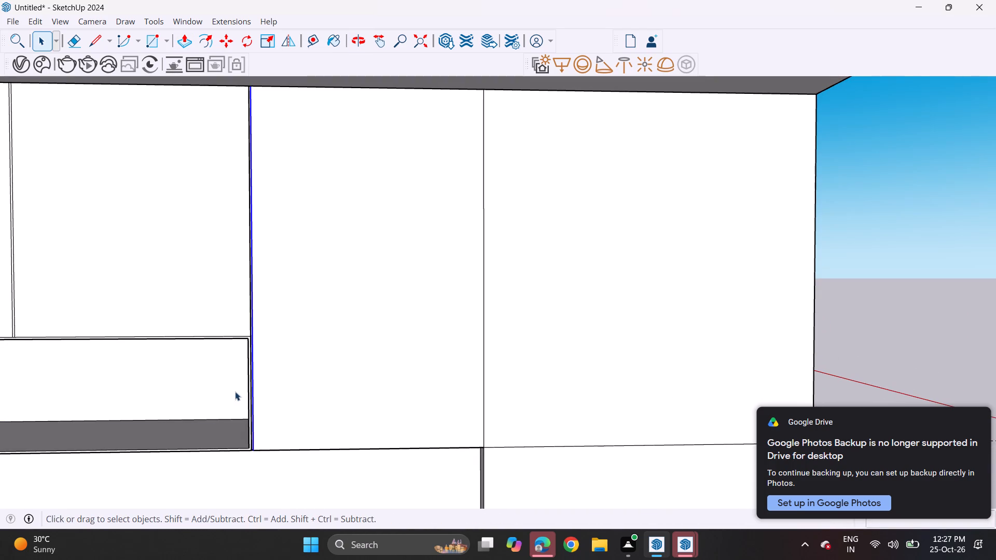
pyautogui.press('m')
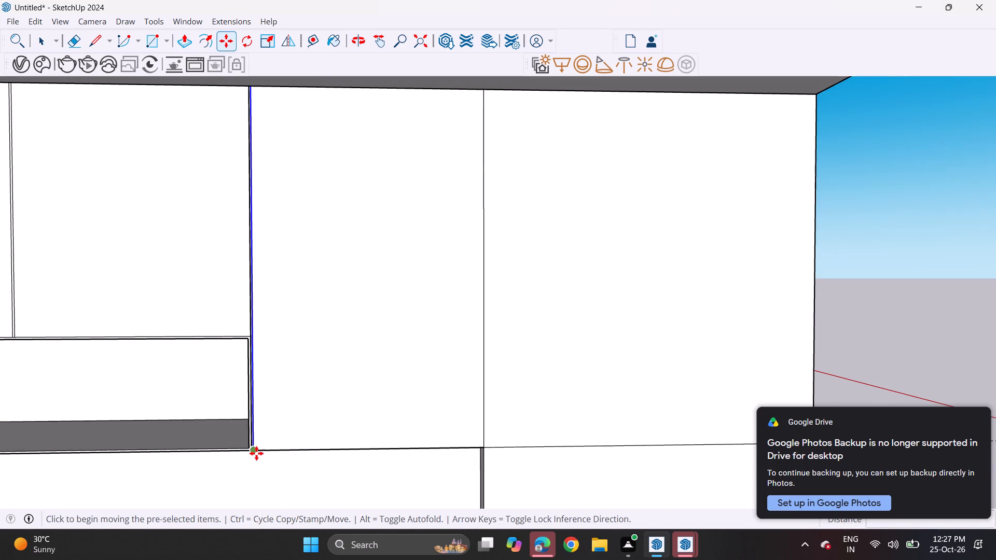
pyautogui.click(257, 452)
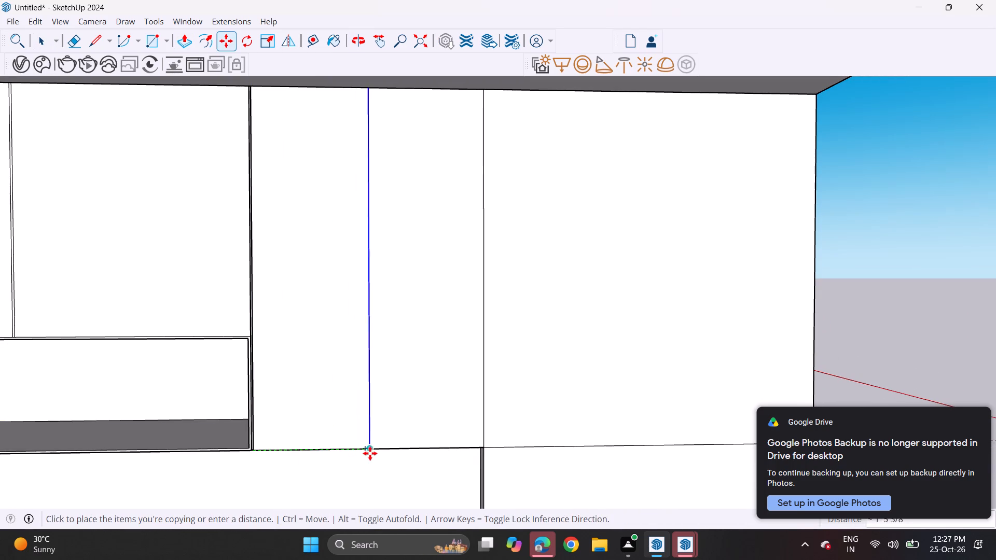
pyautogui.click(367, 452)
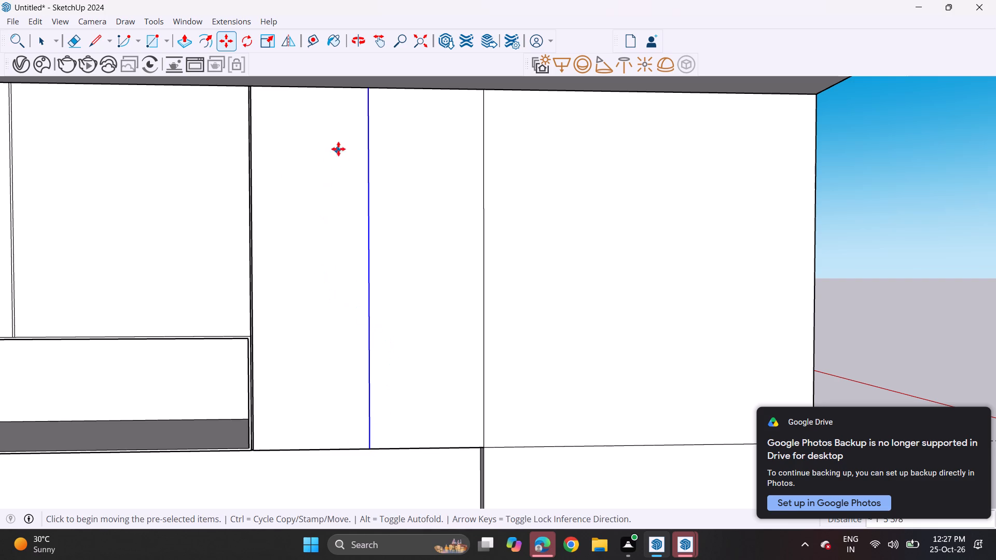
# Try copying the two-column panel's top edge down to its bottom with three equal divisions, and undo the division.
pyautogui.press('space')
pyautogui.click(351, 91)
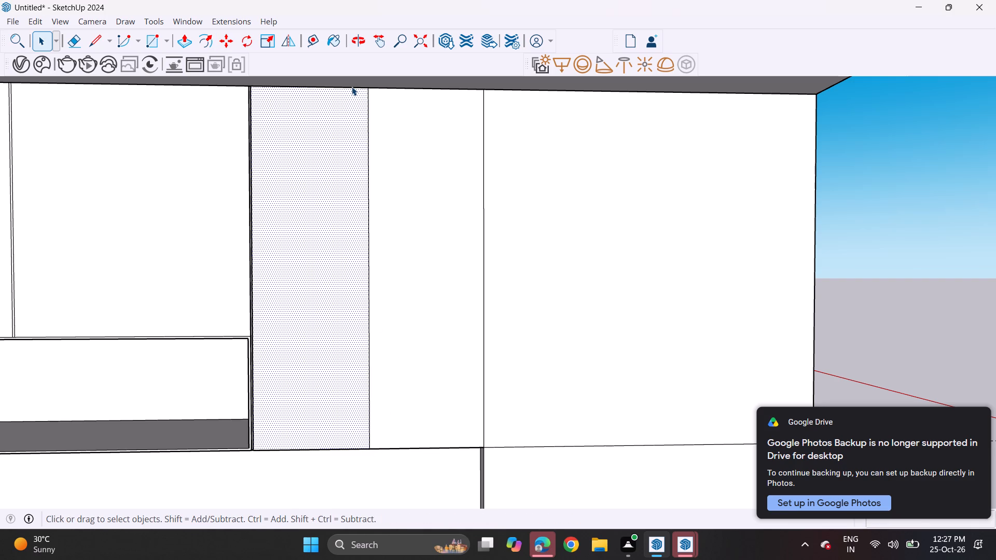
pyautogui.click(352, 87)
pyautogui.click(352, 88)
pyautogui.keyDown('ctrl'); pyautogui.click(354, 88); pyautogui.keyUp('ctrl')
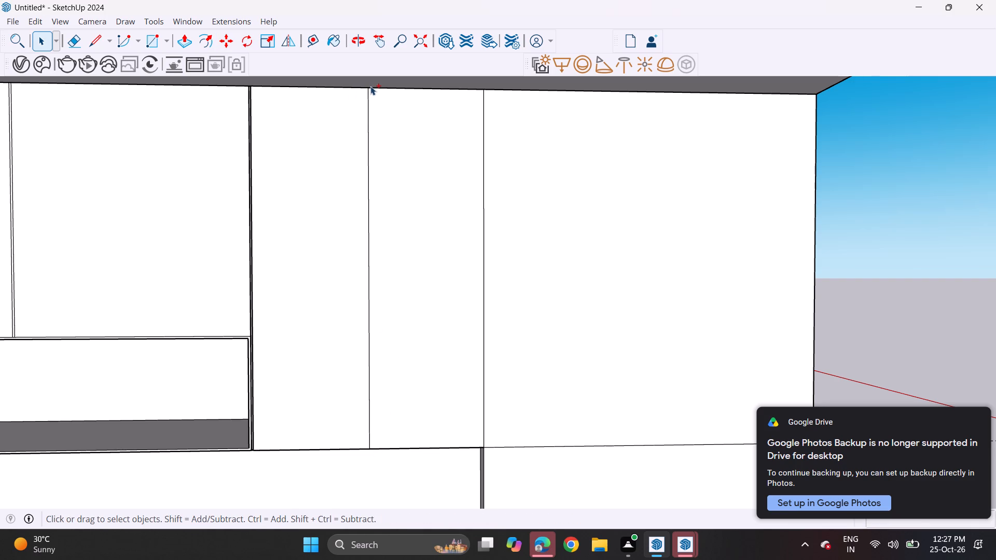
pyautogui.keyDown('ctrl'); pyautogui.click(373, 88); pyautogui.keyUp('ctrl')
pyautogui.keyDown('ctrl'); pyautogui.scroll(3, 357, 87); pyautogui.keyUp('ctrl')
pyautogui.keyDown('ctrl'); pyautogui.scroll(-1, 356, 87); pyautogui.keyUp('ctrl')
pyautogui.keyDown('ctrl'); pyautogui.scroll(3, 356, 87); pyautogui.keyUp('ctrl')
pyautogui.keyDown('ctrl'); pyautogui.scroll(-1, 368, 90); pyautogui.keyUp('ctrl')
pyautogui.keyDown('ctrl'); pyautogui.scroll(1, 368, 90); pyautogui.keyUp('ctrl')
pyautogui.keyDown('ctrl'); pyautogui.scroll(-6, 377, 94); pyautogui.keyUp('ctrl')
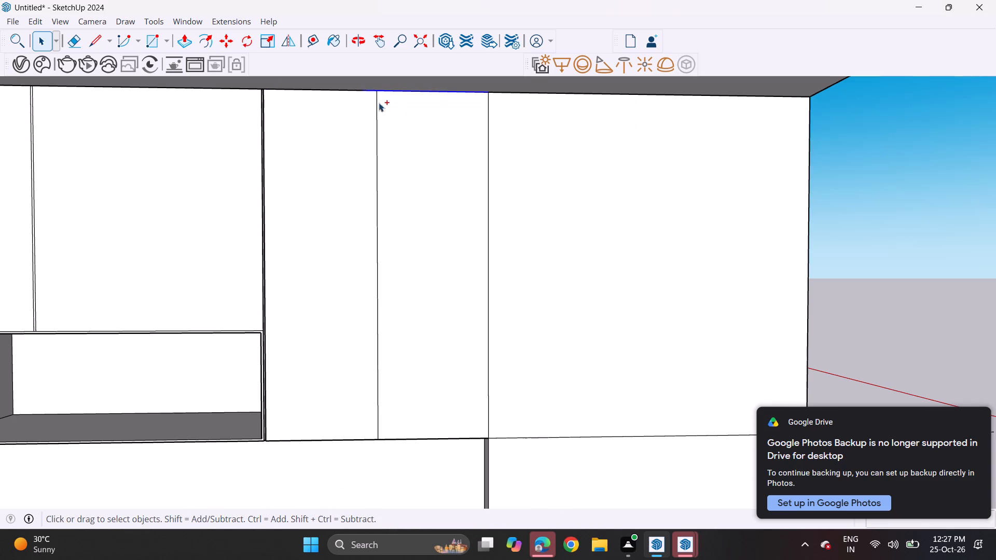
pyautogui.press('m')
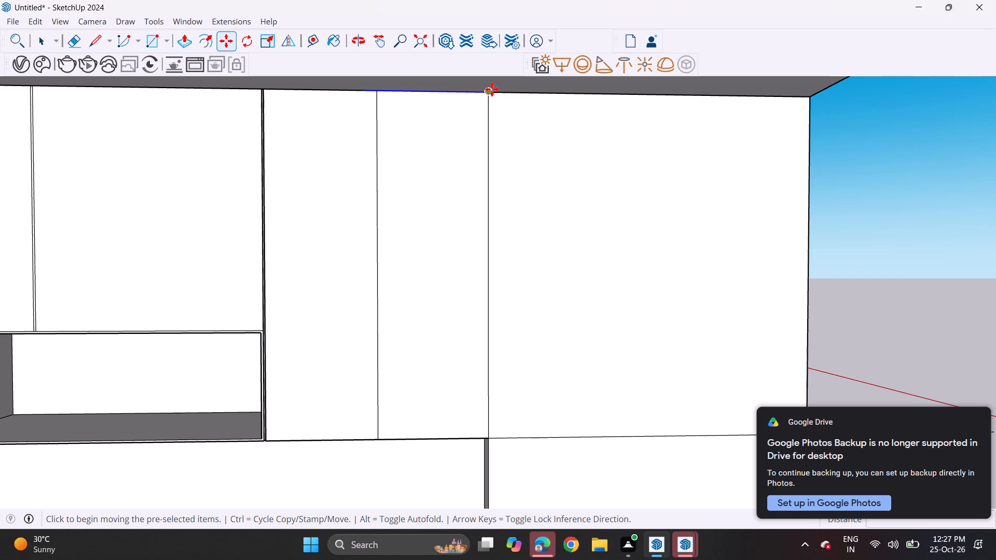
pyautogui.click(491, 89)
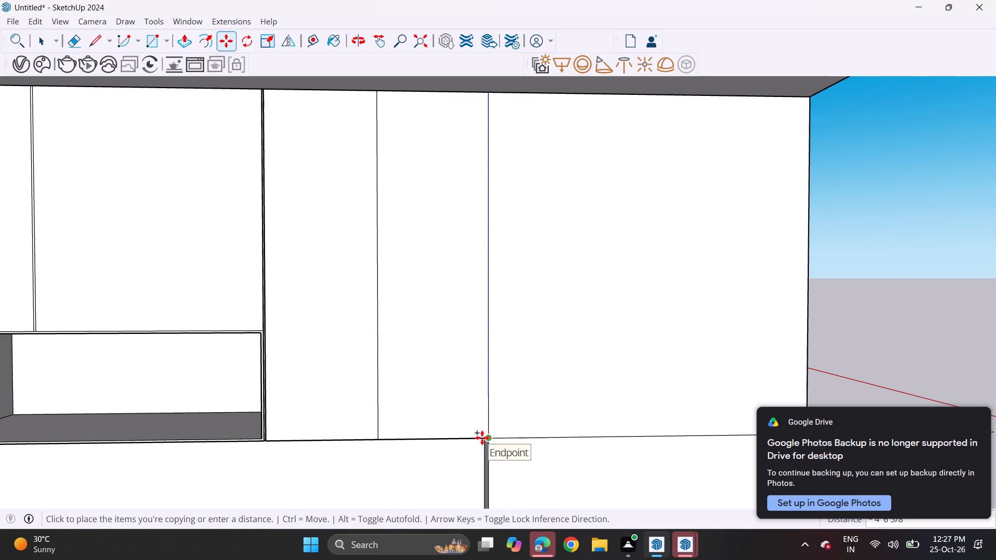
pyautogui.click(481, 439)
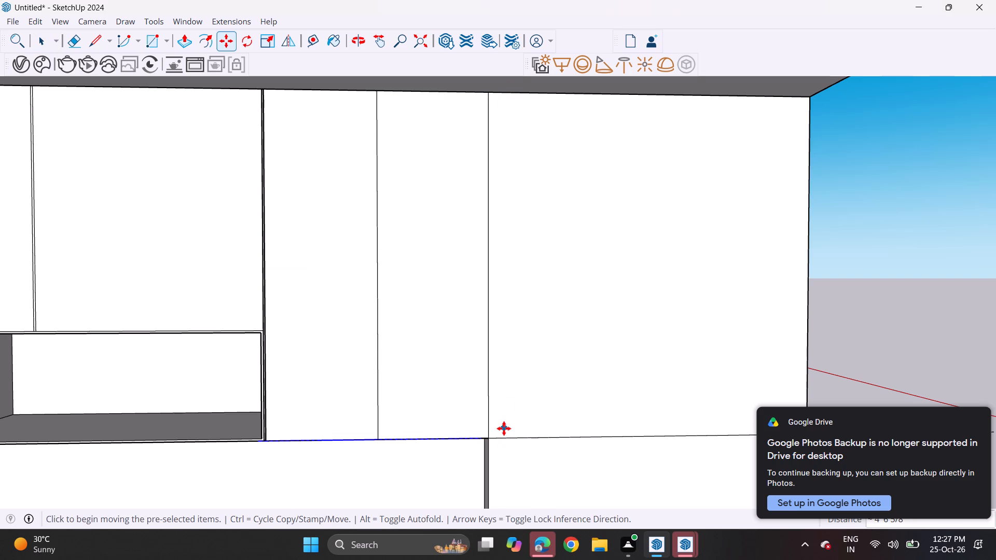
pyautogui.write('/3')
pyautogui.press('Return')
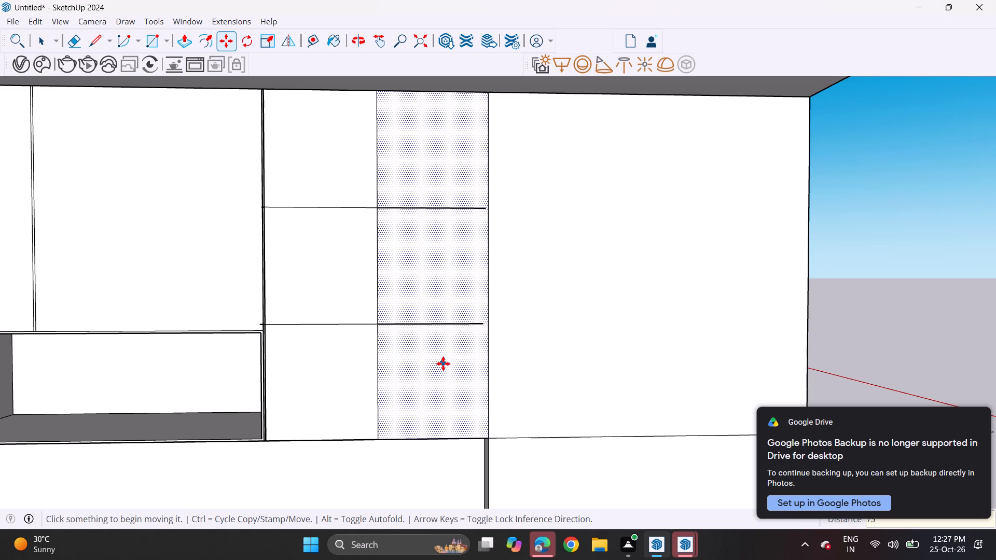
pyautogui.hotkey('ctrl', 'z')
# Copy the two-column panel's bottom edge up to its top and divide the distance by 3, forming six cells.
pyautogui.press('space')
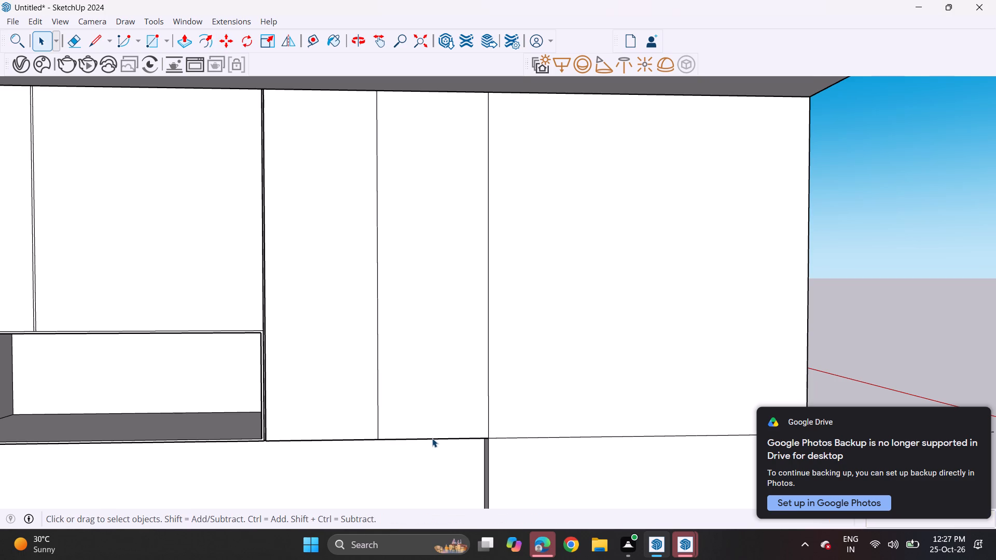
pyautogui.click(432, 438)
pyautogui.keyDown('ctrl'); pyautogui.click(358, 441); pyautogui.keyUp('ctrl')
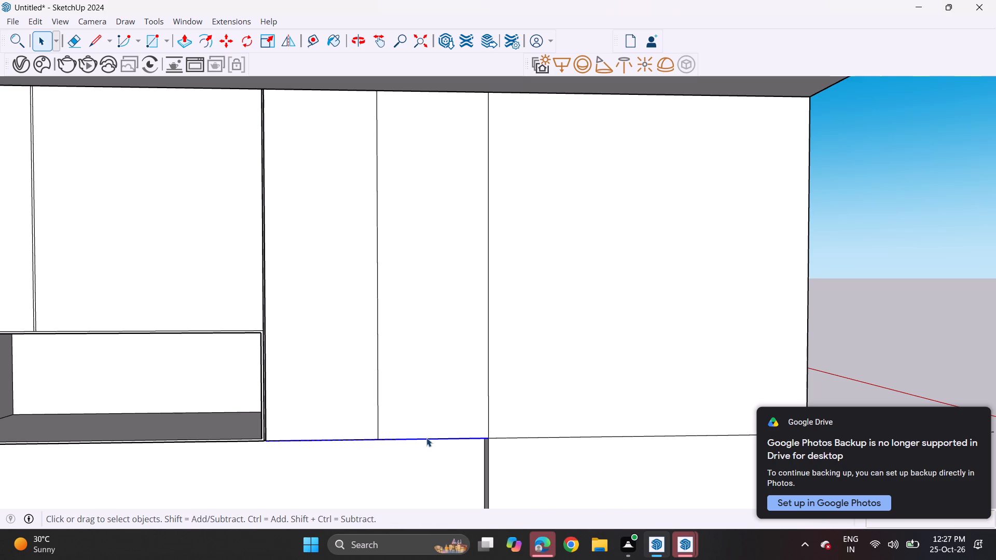
pyautogui.press('m')
pyautogui.click(491, 435)
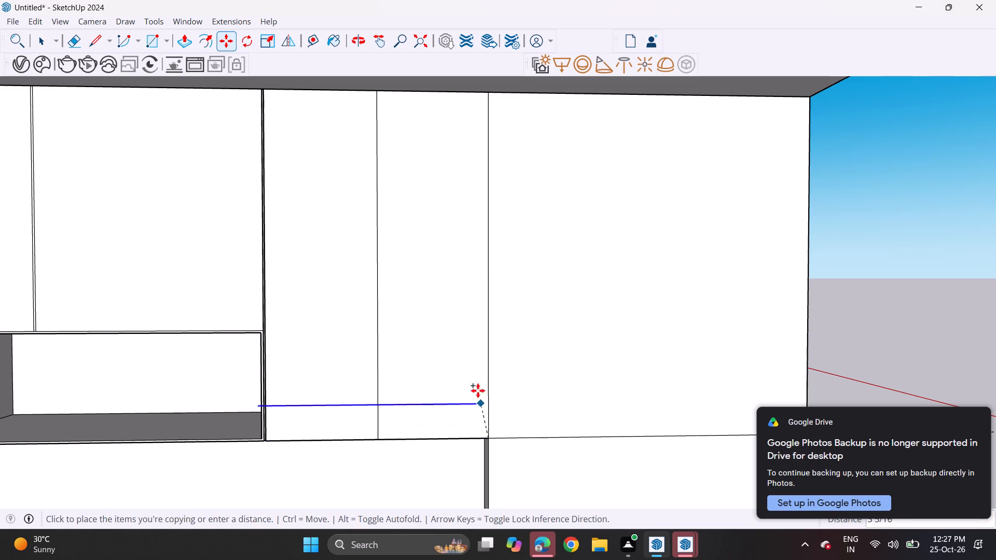
pyautogui.click(489, 94)
pyautogui.write('/3')
pyautogui.press('Return')
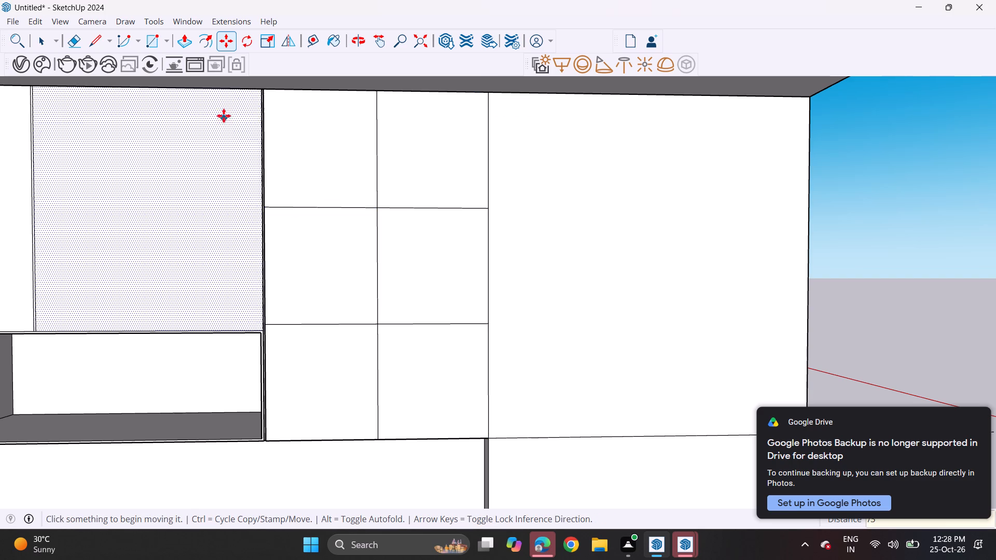
# Offset the outlines of all six cells inward by about 5/8" to form shelf frames.
pyautogui.click(208, 45)
pyautogui.click(269, 113)
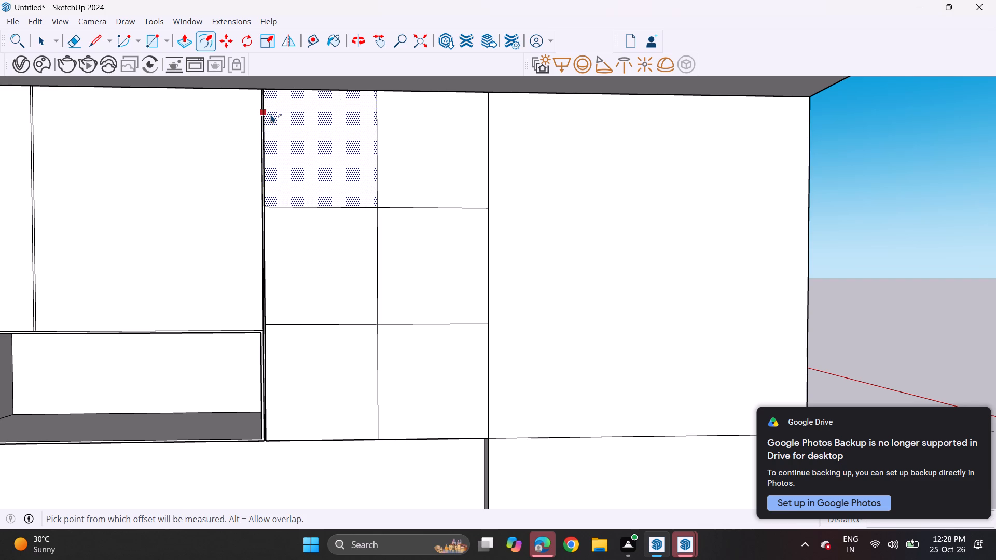
pyautogui.click(268, 113)
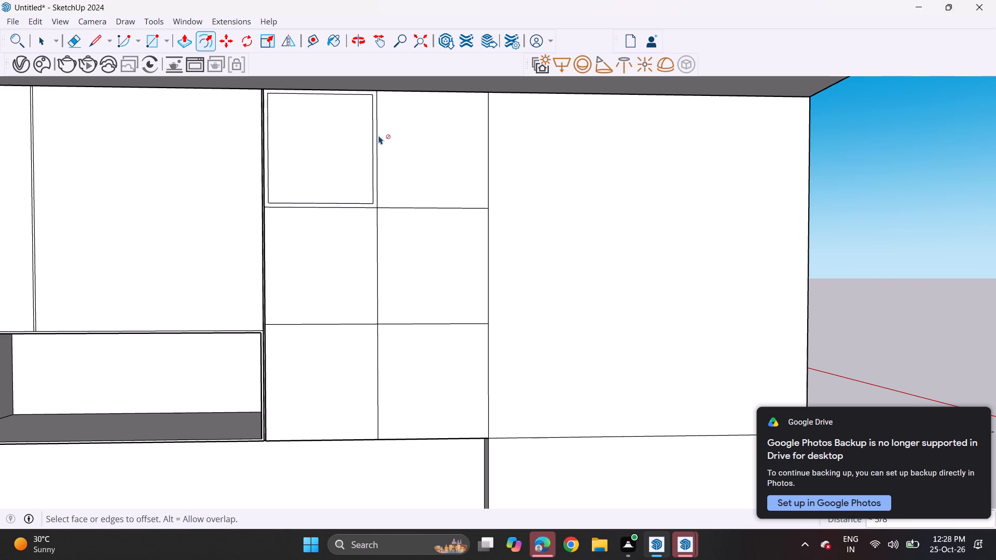
pyautogui.doubleClick(380, 144)
pyautogui.doubleClick(368, 243)
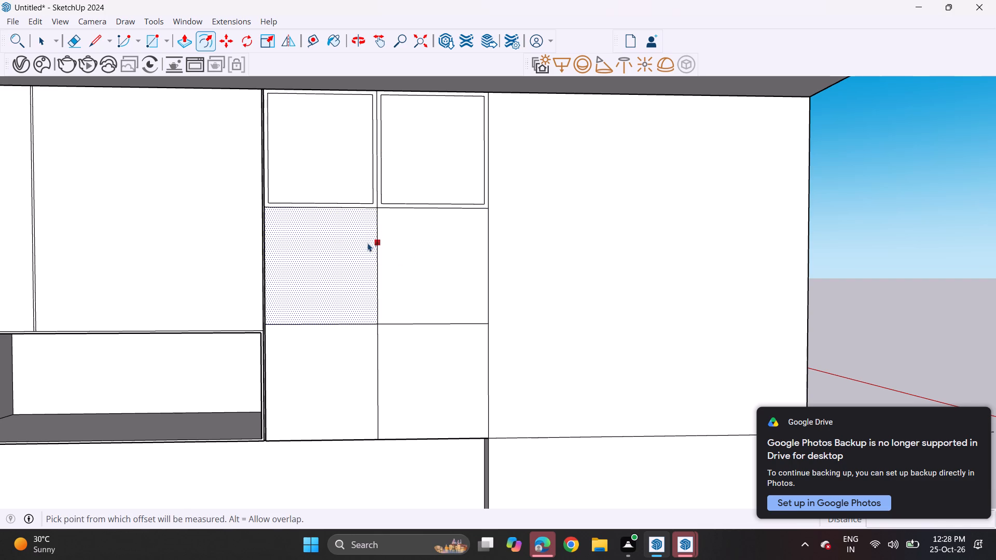
pyautogui.doubleClick(389, 247)
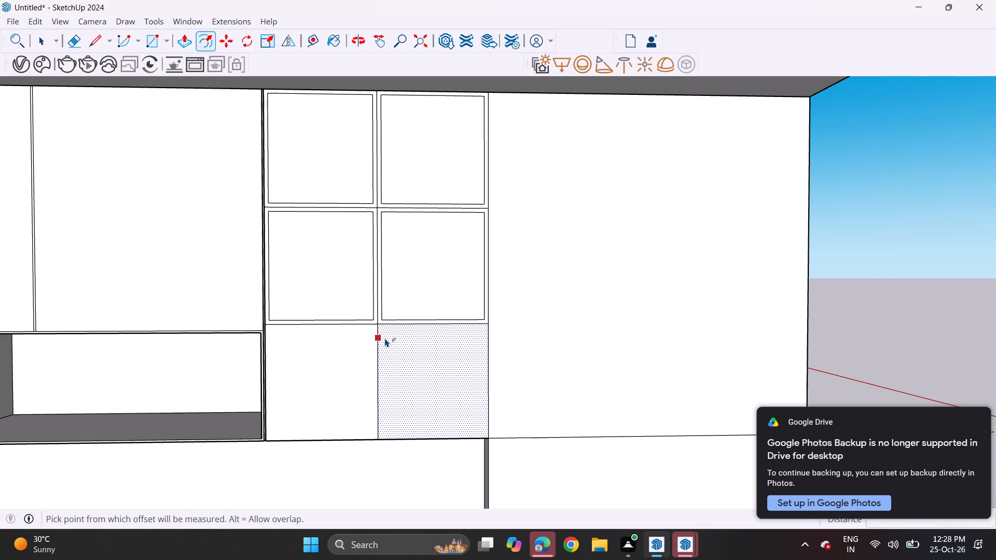
pyautogui.doubleClick(385, 339)
pyautogui.doubleClick(373, 346)
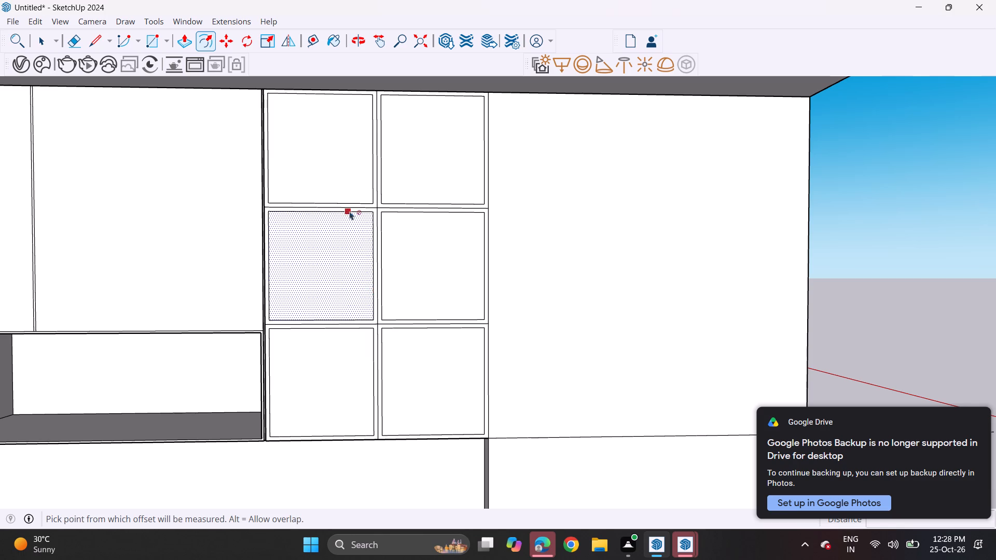
# Erase the centre dividing lines between the six offset cells so the frame becomes one continuous face.
pyautogui.moveTo(414, 155); pyautogui.dragTo(349, 174, button='middle')
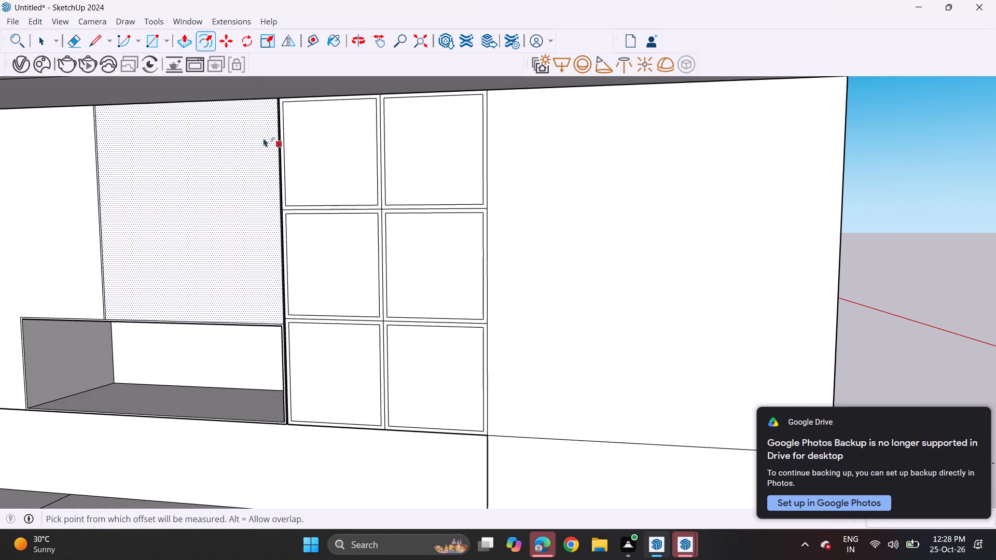
pyautogui.click(68, 43)
pyautogui.scroll(5, 385, 199)
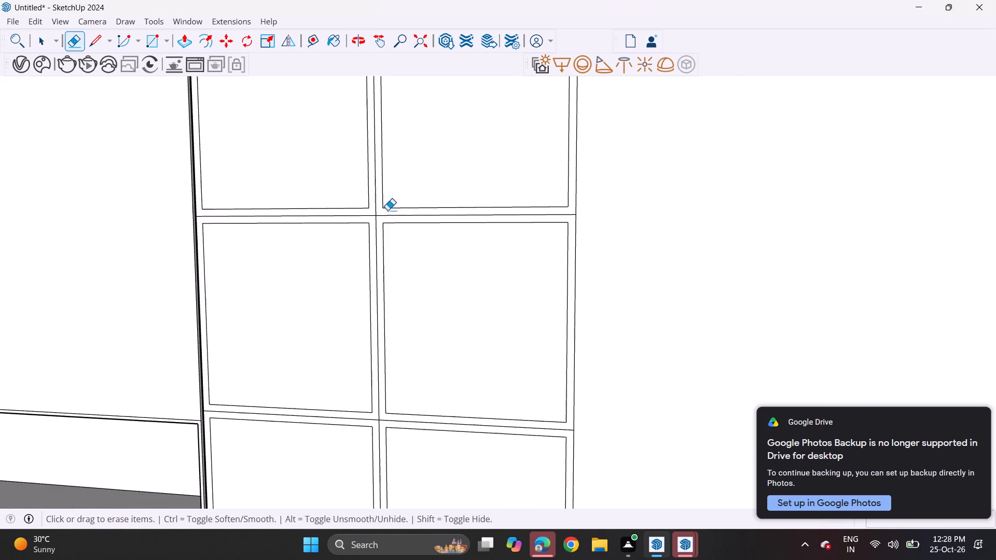
pyautogui.scroll(9, 388, 210)
pyautogui.click(377, 214)
pyautogui.click(370, 214)
pyautogui.click(368, 217)
pyautogui.scroll(-2, 356, 242)
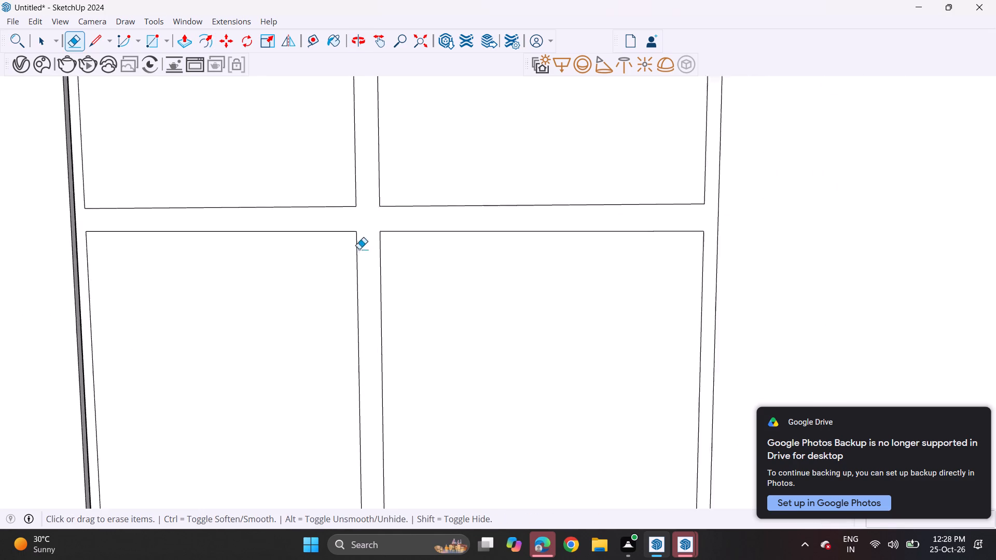
pyautogui.scroll(-10, 359, 249)
pyautogui.scroll(8, 367, 386)
pyautogui.click(374, 397)
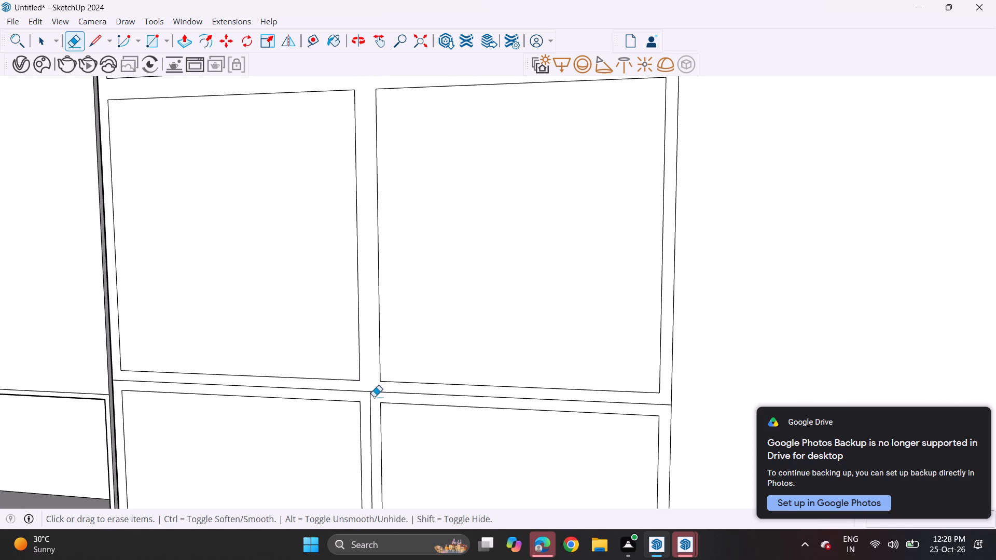
pyautogui.click(370, 393)
pyautogui.scroll(-1, 352, 379)
pyautogui.scroll(1, 352, 379)
pyautogui.scroll(-11, 352, 379)
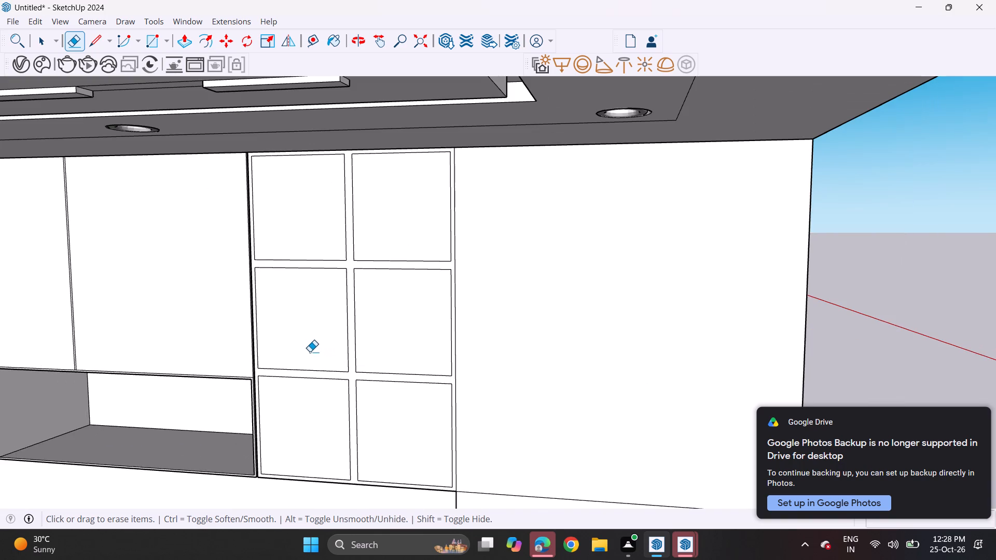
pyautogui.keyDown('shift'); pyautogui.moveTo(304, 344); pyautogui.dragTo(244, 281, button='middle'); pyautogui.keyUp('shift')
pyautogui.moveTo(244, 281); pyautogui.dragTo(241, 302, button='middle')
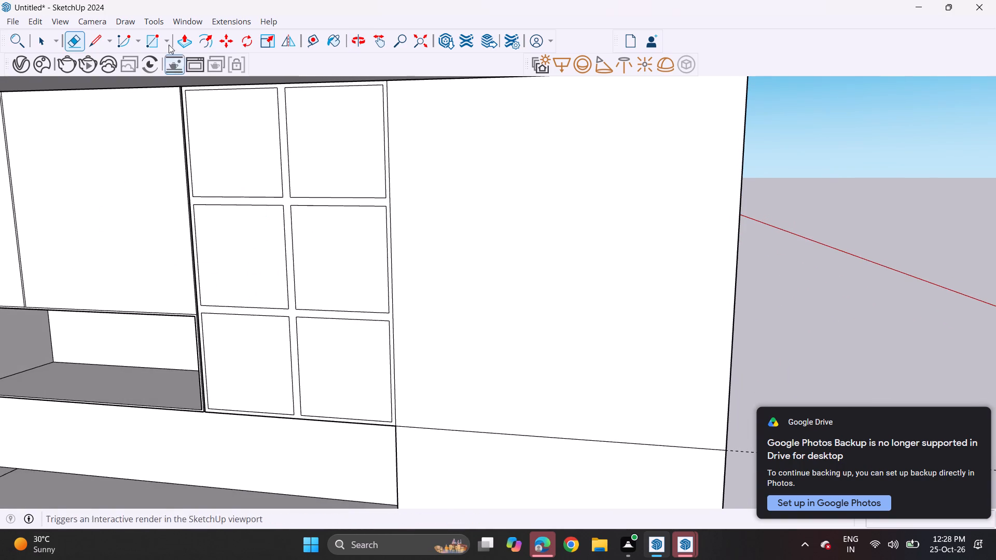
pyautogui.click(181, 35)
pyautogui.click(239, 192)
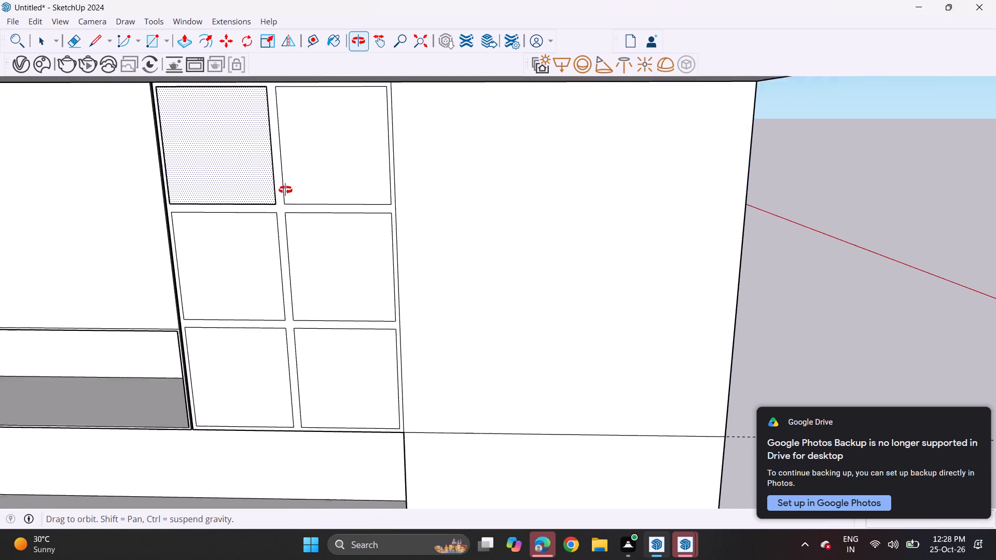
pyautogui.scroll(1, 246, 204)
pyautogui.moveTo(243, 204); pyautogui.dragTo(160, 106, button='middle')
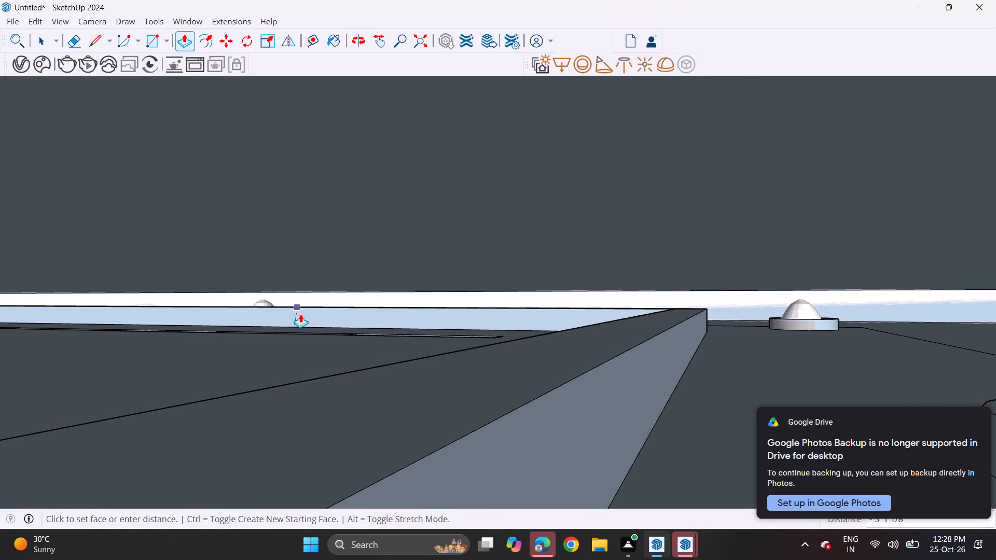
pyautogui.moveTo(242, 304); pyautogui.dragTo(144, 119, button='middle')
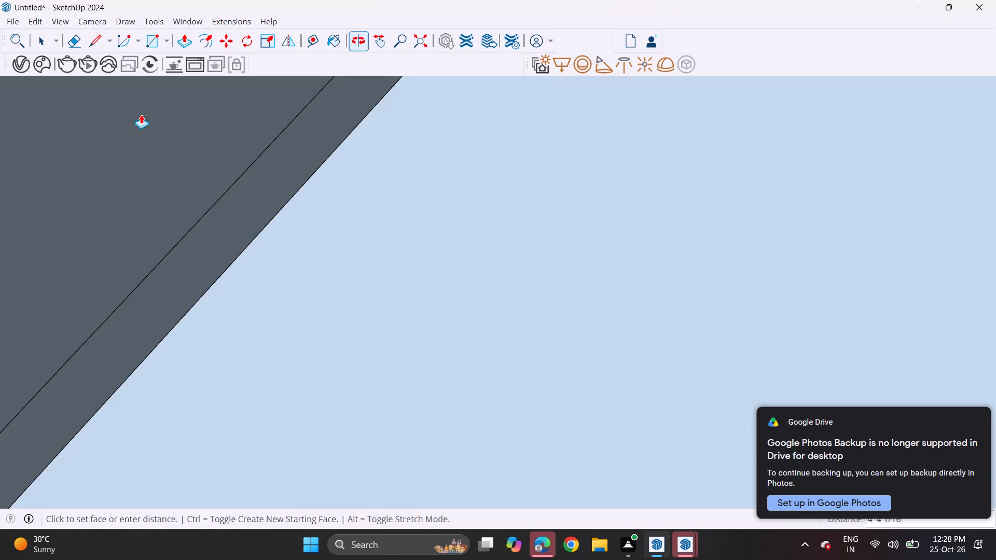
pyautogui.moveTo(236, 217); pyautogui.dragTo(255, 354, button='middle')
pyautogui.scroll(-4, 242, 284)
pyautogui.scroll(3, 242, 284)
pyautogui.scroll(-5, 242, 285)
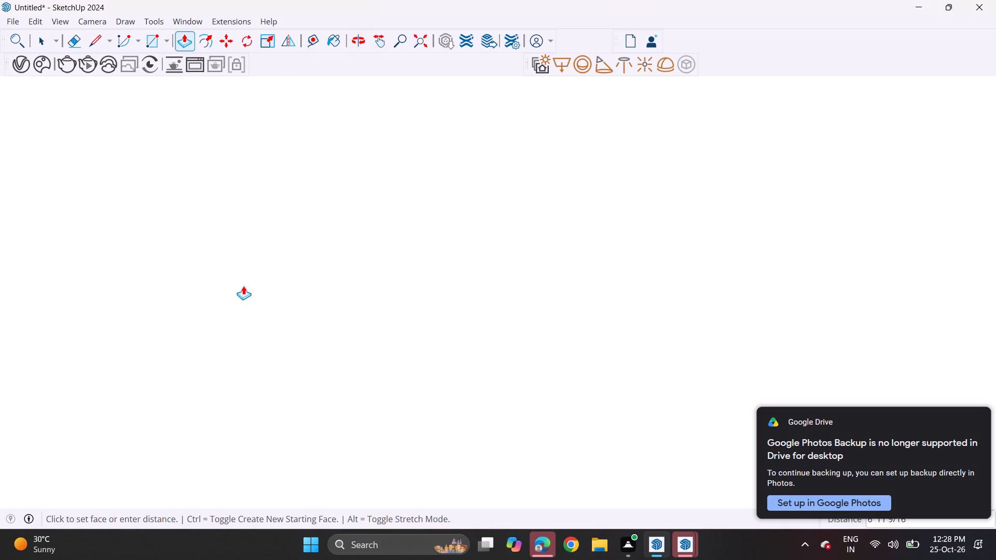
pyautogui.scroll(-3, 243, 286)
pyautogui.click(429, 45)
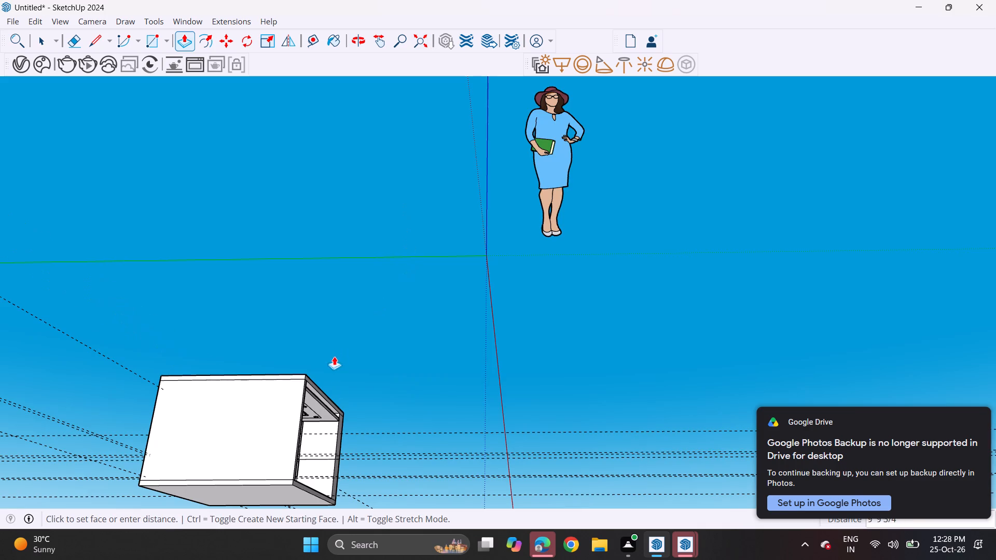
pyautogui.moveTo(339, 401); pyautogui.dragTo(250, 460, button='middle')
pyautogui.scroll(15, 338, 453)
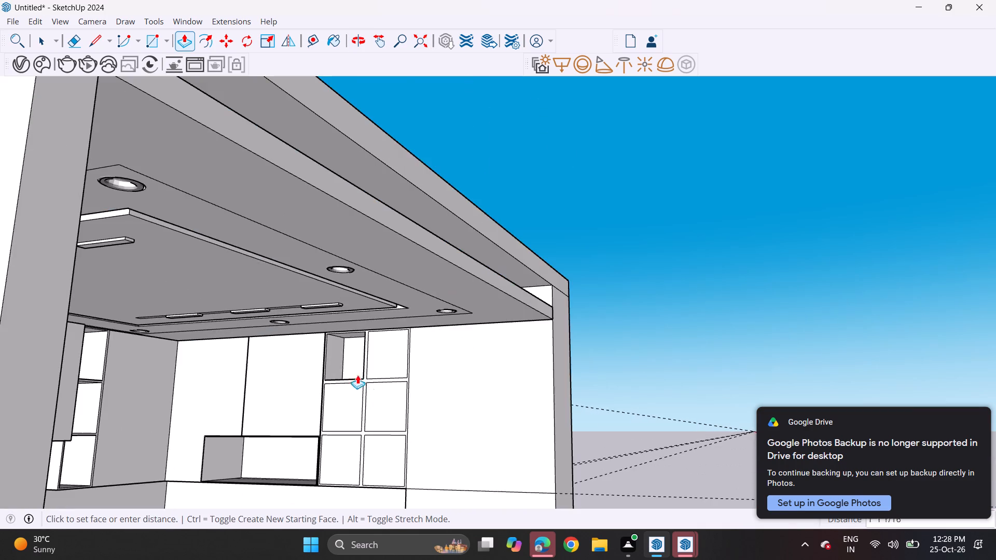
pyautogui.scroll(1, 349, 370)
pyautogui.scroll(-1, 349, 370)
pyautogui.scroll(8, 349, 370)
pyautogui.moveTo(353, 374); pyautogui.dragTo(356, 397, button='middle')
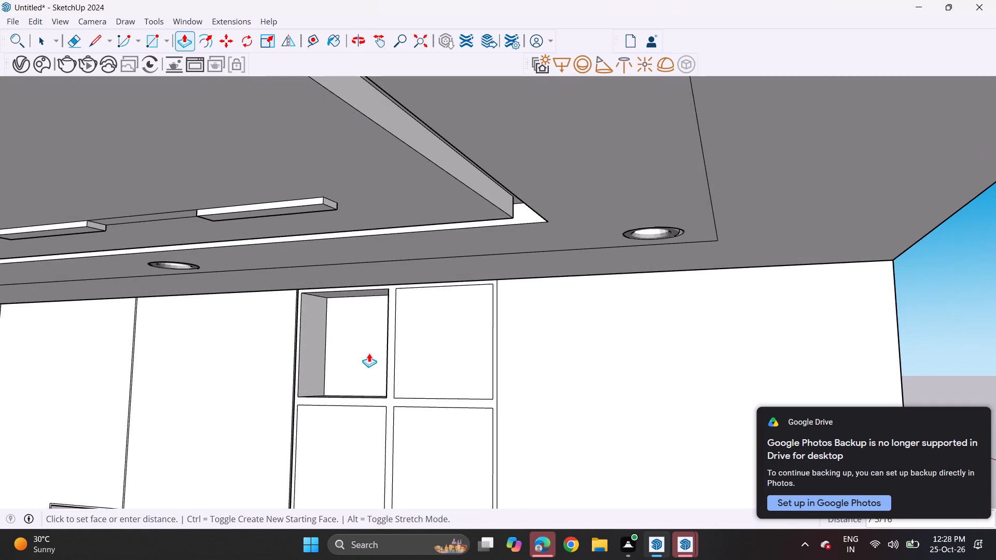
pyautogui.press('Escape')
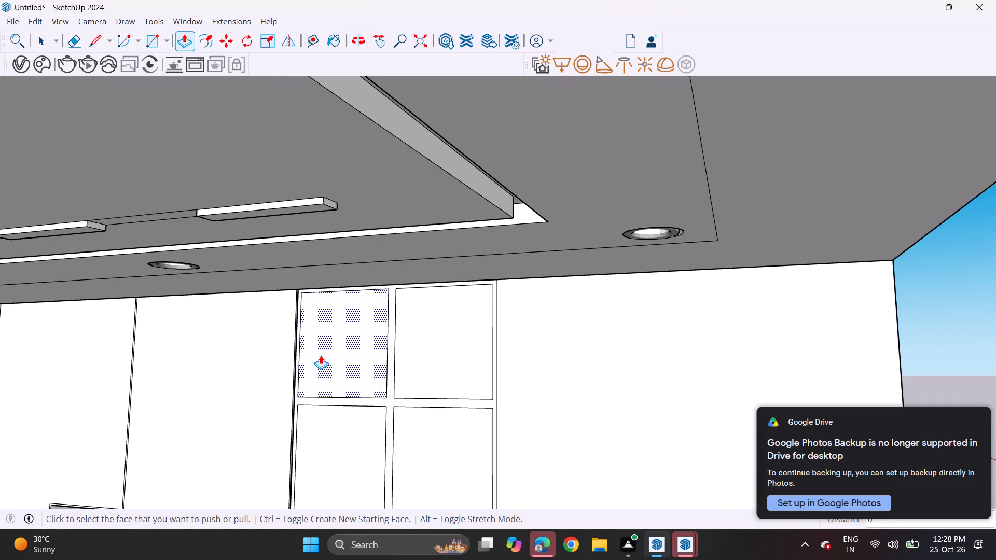
# Push the faces of all six grid cells back about 1' 5" into the wall to form open shelf niches.
pyautogui.click(321, 355)
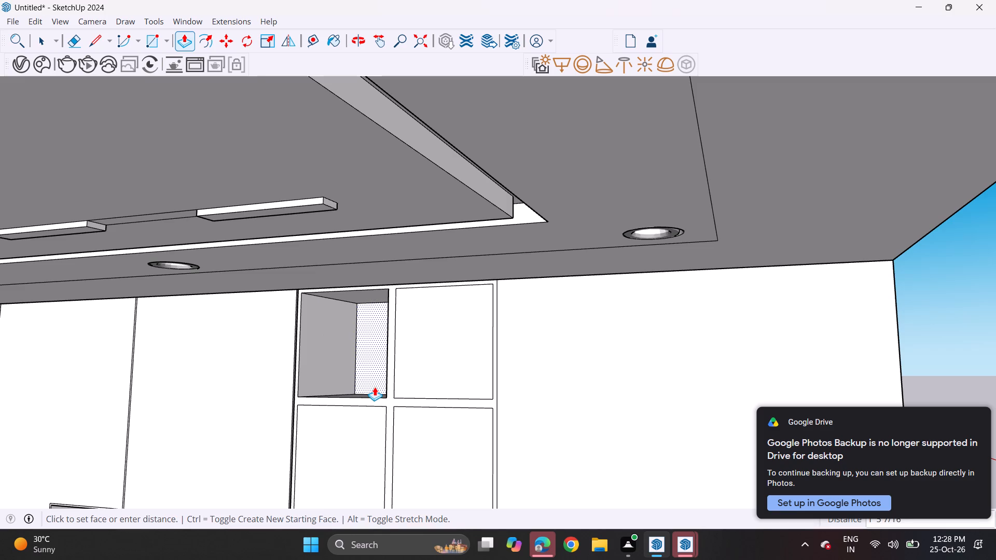
pyautogui.click(375, 387)
pyautogui.doubleClick(443, 356)
pyautogui.moveTo(408, 437); pyautogui.dragTo(355, 271, button='middle')
pyautogui.doubleClick(306, 304)
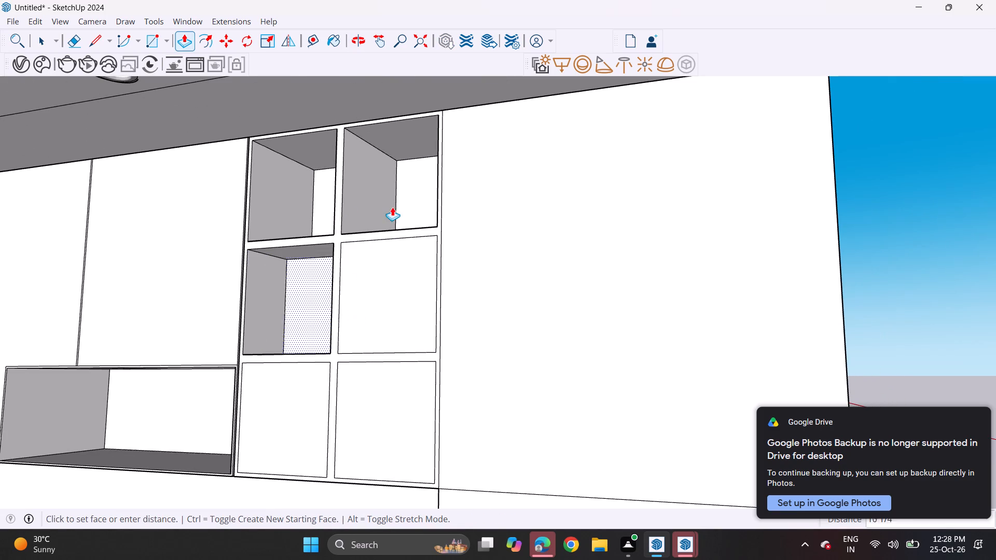
pyautogui.click(420, 201)
pyautogui.doubleClick(361, 327)
pyautogui.doubleClick(299, 424)
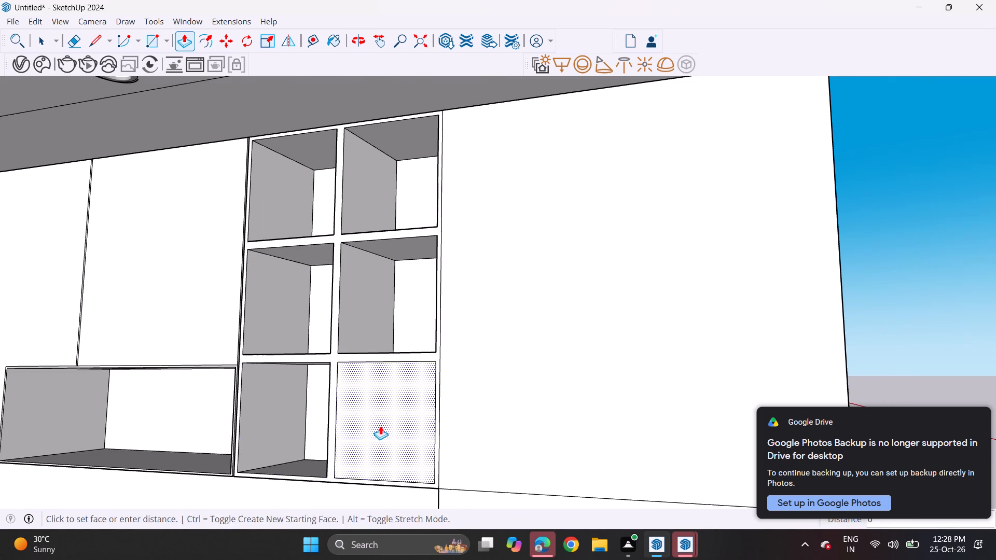
pyautogui.doubleClick(380, 426)
# Thin the lower shelf board and the lower and middle parts of the central divider by pushing their inner faces 3/4".
pyautogui.moveTo(390, 398); pyautogui.dragTo(313, 424, button='middle')
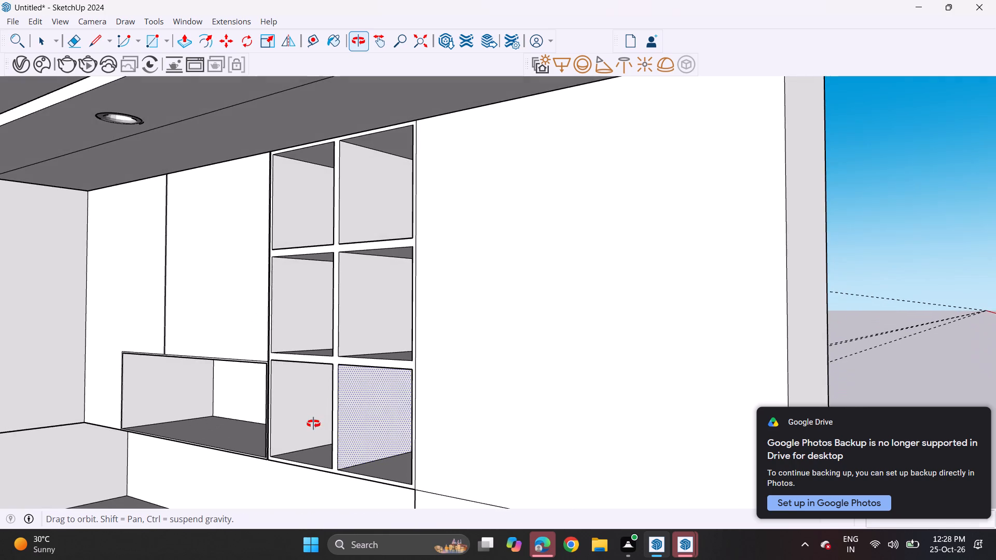
pyautogui.moveTo(313, 424); pyautogui.dragTo(313, 423, button='middle')
pyautogui.scroll(1, 290, 386)
pyautogui.moveTo(290, 386); pyautogui.dragTo(446, 338, button='middle')
pyautogui.scroll(3, 408, 337)
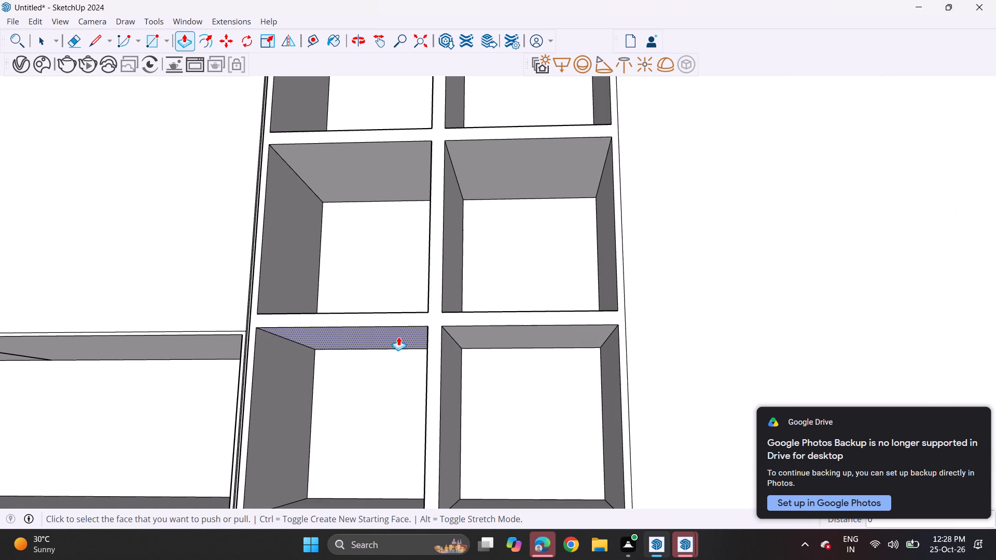
pyautogui.click(398, 337)
pyautogui.click(396, 329)
pyautogui.doubleClick(465, 336)
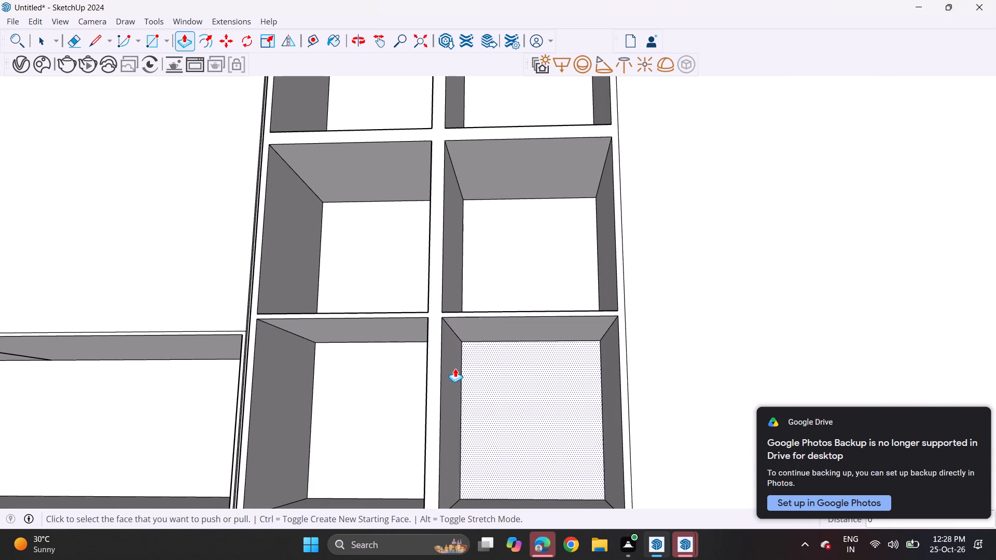
pyautogui.click(450, 372)
pyautogui.click(443, 371)
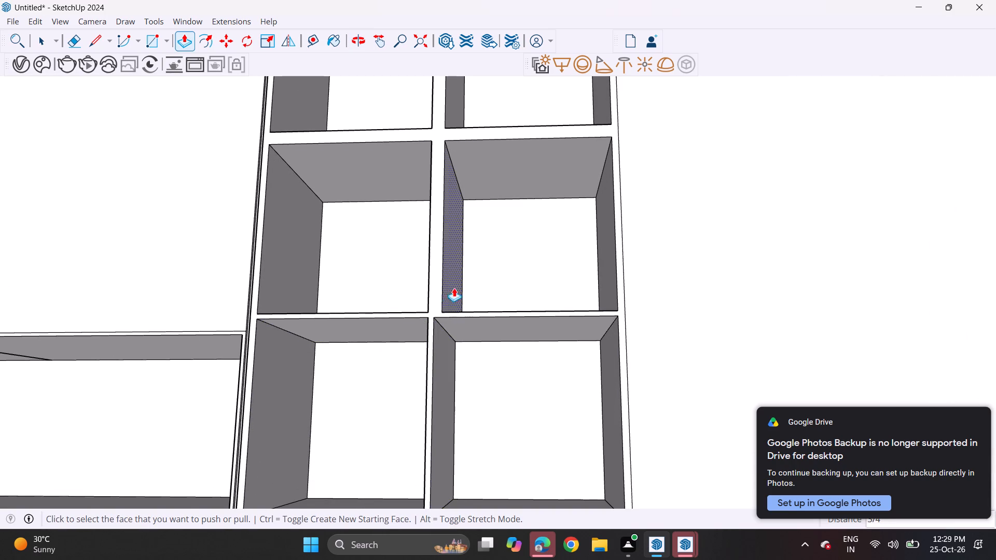
pyautogui.doubleClick(449, 292)
pyautogui.click(431, 333)
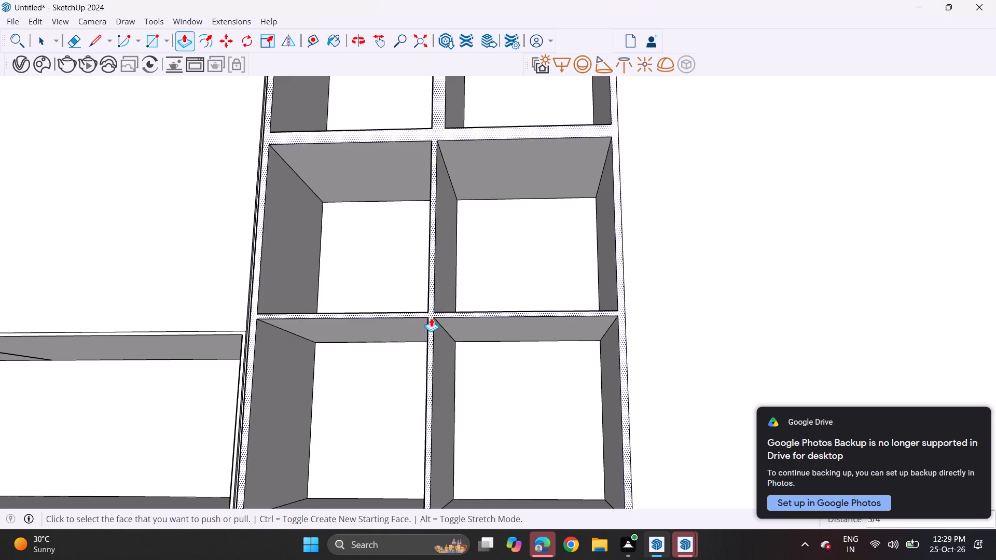
# Thin the upper shelf board and the top part of the central divider by 3/4" to match the others.
pyautogui.keyDown('shift'); pyautogui.moveTo(423, 211); pyautogui.dragTo(435, 366, button='middle'); pyautogui.keyUp('shift')
pyautogui.click(414, 337)
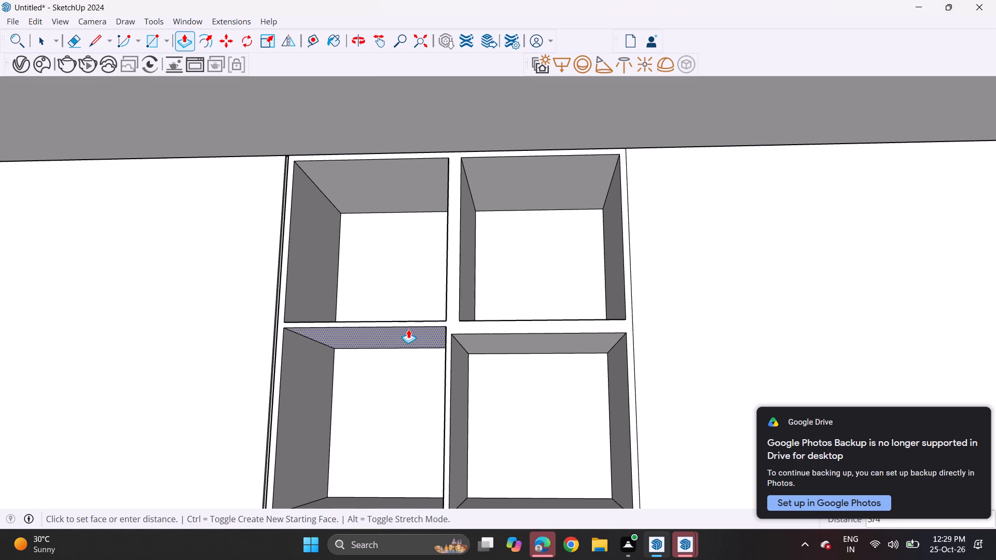
pyautogui.click(408, 330)
pyautogui.doubleClick(468, 342)
pyautogui.click(466, 305)
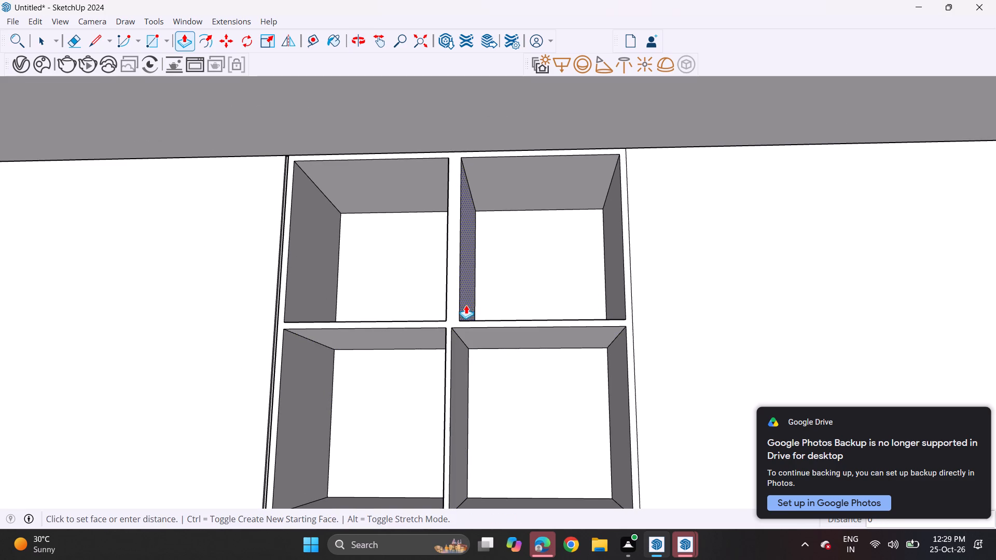
pyautogui.click(452, 359)
# Examine the shelf grid, the neighbouring chimney niche and the blank tall wall panel from several angles.
pyautogui.scroll(1, 428, 382)
pyautogui.moveTo(424, 381); pyautogui.dragTo(345, 390, button='middle')
pyautogui.scroll(-2, 330, 363)
pyautogui.scroll(1, 330, 363)
pyautogui.scroll(-6, 330, 364)
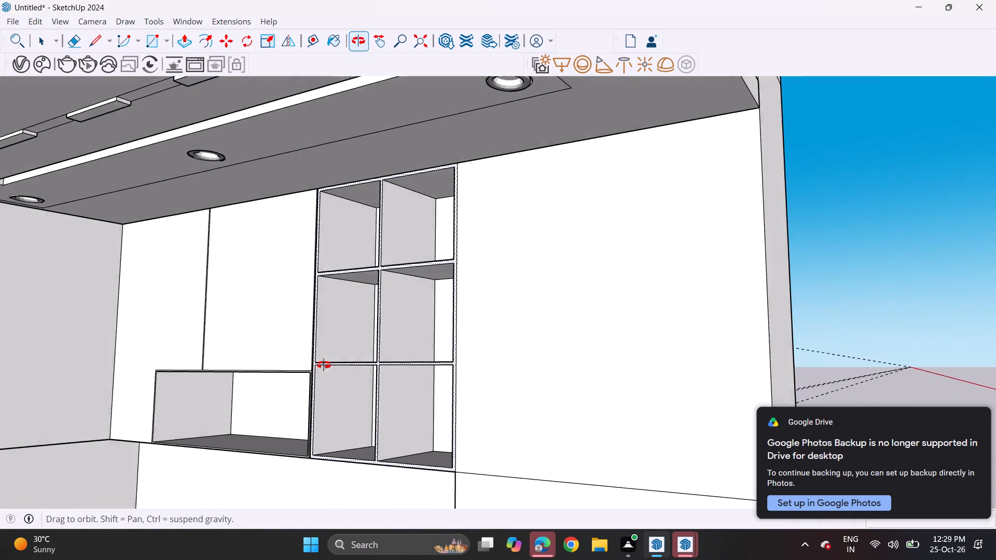
pyautogui.keyDown('shift'); pyautogui.moveTo(315, 401); pyautogui.dragTo(325, 373, button='middle'); pyautogui.keyUp('shift')
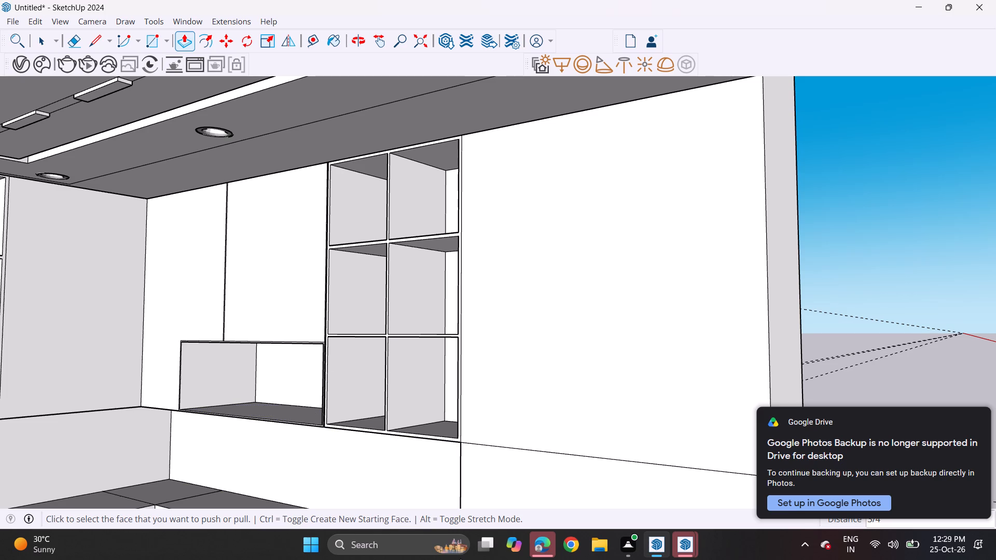
pyautogui.keyDown('shift'); pyautogui.moveTo(469, 393); pyautogui.dragTo(389, 329, button='middle'); pyautogui.keyUp('shift')
pyautogui.moveTo(371, 330); pyautogui.dragTo(339, 381, button='middle')
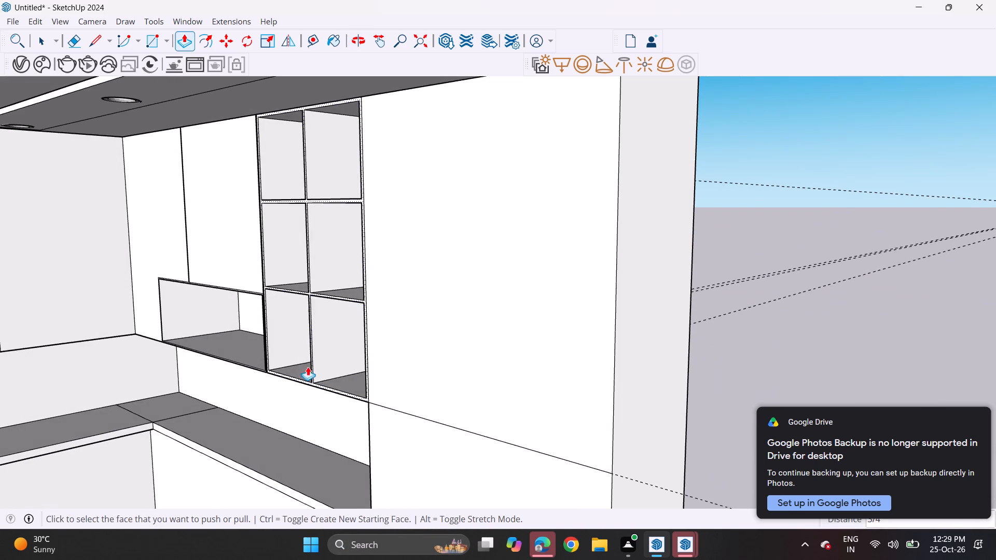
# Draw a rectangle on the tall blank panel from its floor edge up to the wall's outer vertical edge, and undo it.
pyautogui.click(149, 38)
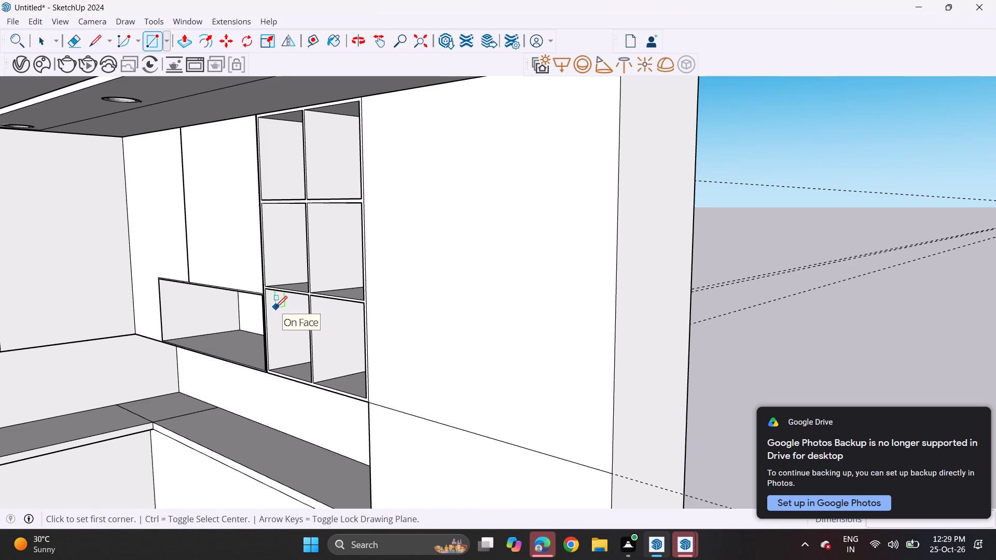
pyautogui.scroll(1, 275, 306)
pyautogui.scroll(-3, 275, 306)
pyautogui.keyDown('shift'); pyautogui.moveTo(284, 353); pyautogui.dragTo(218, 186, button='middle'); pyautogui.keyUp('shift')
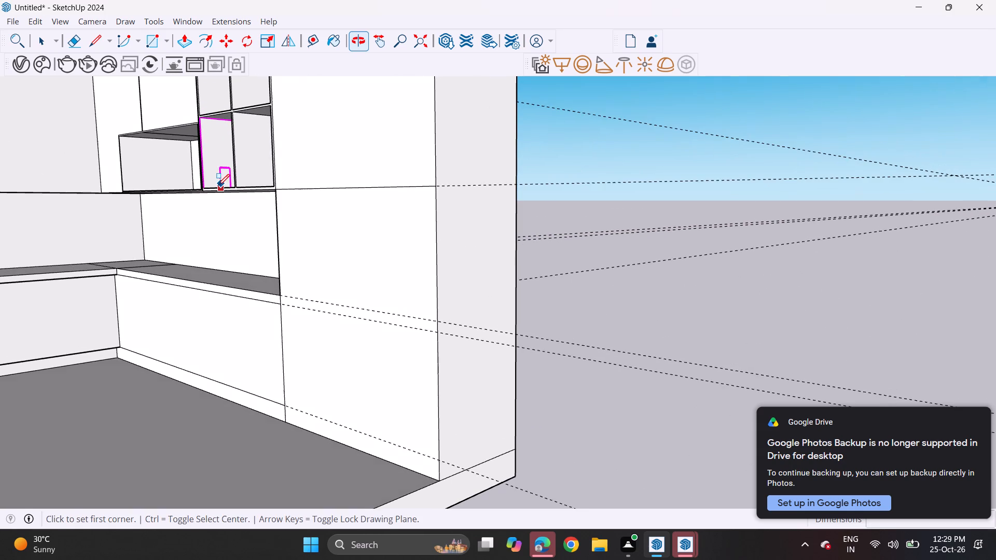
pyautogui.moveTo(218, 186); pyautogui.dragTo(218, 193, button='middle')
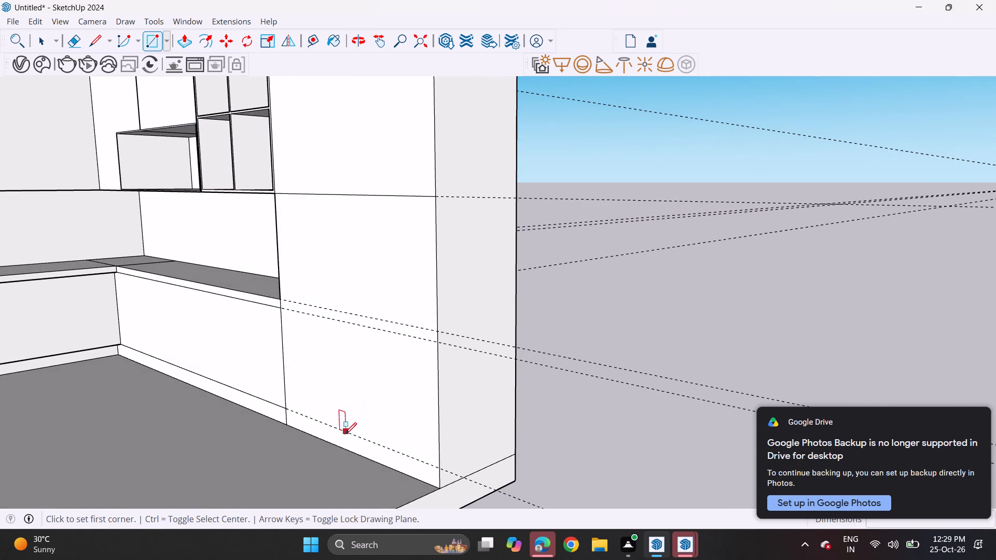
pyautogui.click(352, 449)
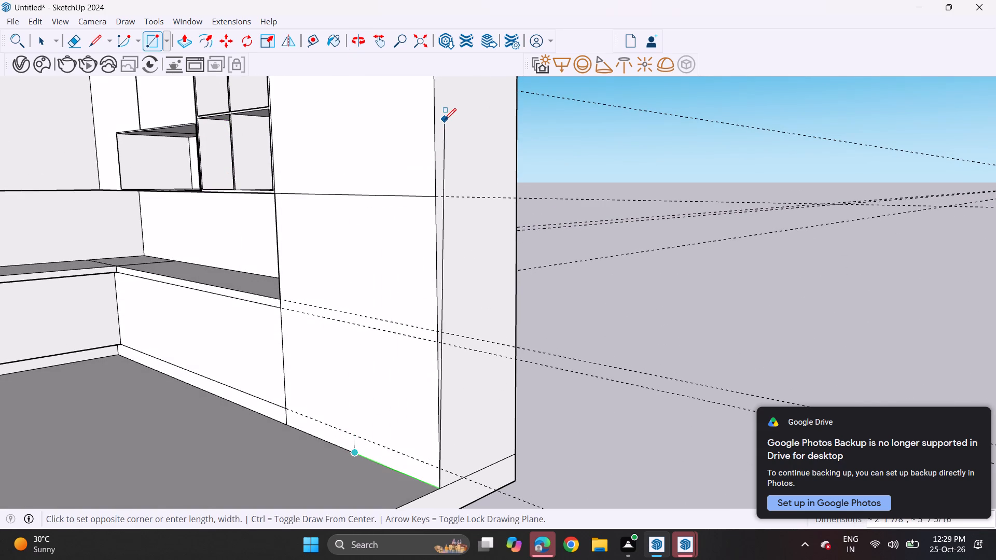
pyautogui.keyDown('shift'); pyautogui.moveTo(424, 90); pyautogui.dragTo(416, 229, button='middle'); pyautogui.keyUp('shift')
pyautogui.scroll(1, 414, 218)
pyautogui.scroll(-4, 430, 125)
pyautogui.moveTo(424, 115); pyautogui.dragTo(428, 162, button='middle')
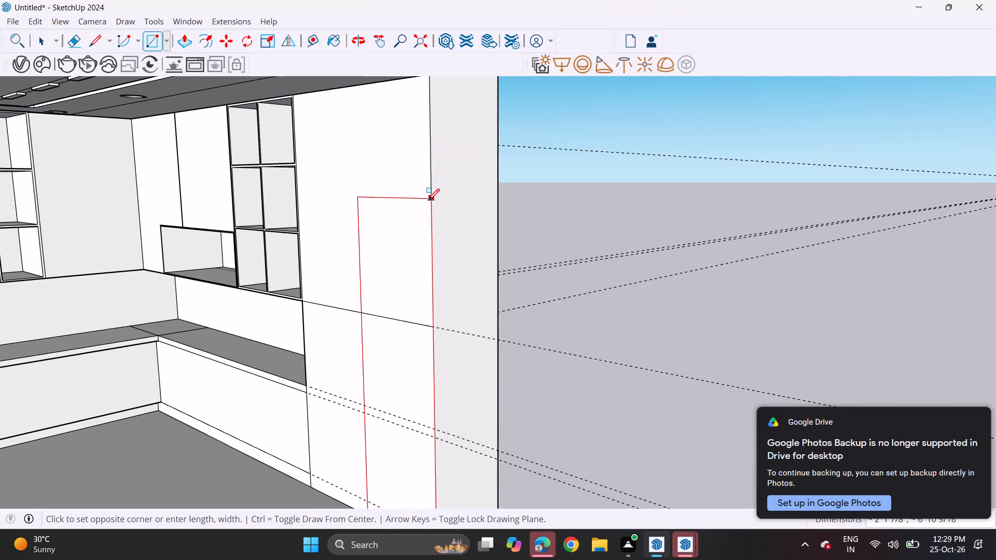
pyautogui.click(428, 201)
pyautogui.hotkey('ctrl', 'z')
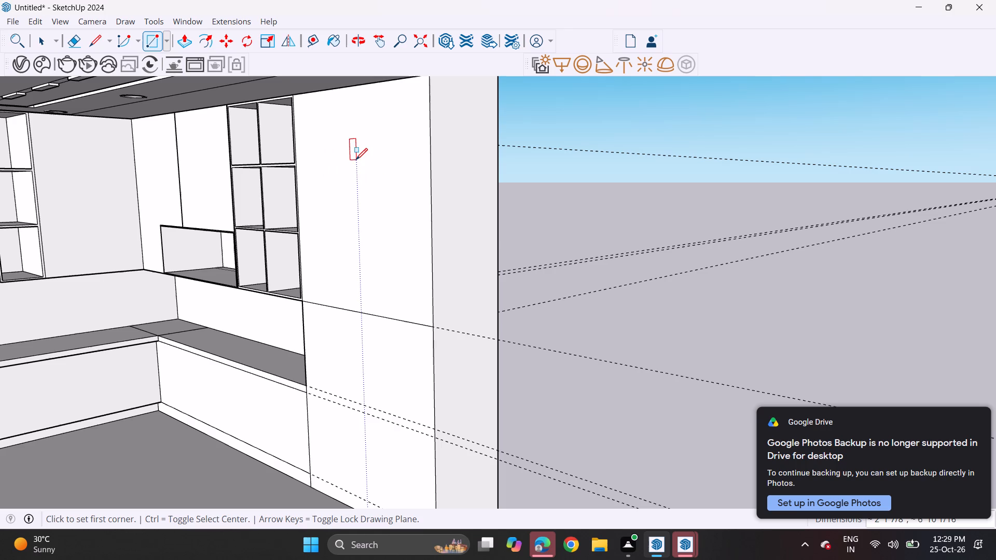
# Draw a tall rectangle about 2' 2" wide on the blank panel, from below the ceiling down to the wall's bottom outer corner.
pyautogui.click(356, 159)
pyautogui.keyDown('shift'); pyautogui.moveTo(471, 308); pyautogui.dragTo(467, 208, button='middle'); pyautogui.keyUp('shift')
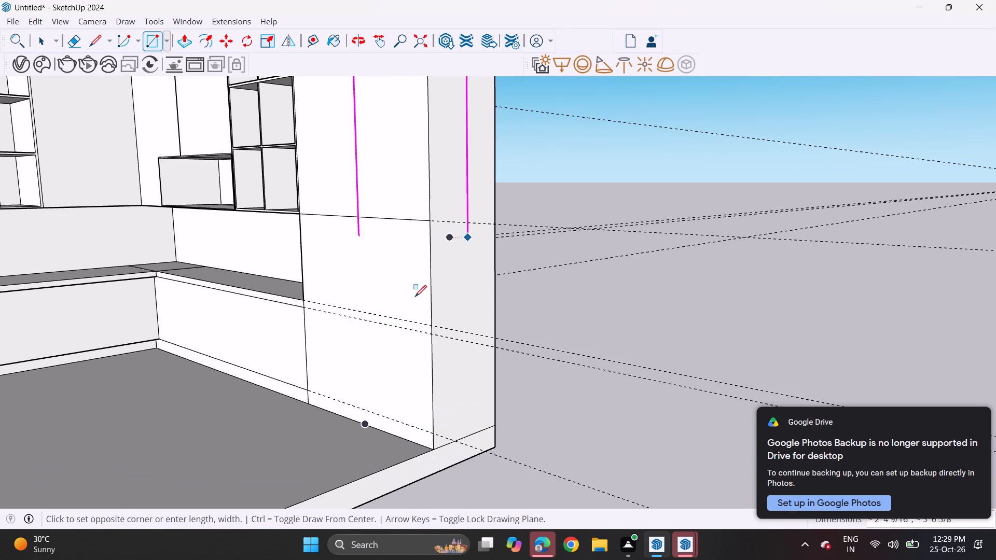
pyautogui.scroll(7, 416, 431)
pyautogui.scroll(-1, 431, 441)
pyautogui.scroll(3, 431, 441)
pyautogui.scroll(-1, 431, 441)
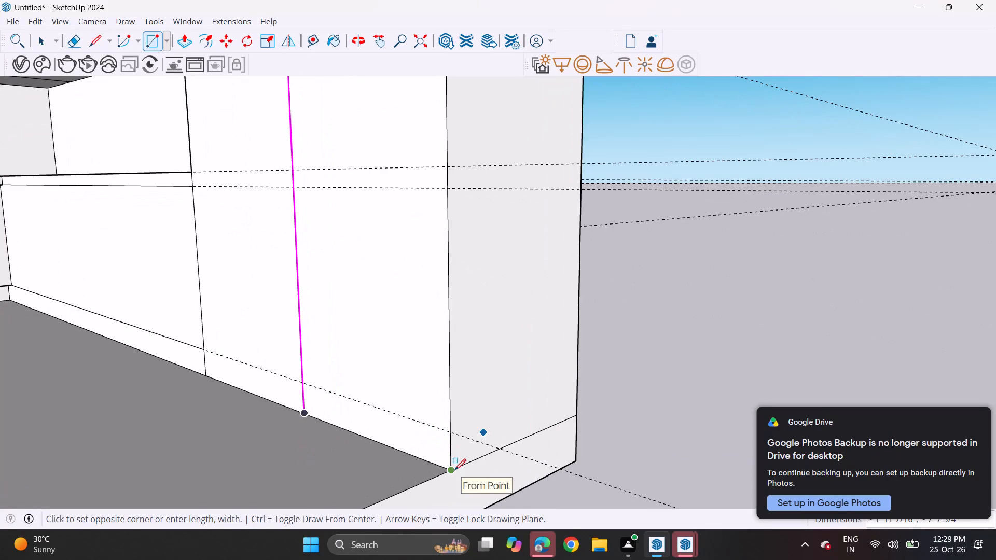
pyautogui.click(446, 468)
# Draw a horizontal line about 2' 2" long from the tall rectangle's upper inner corner to the wall's outer vertical edge.
pyautogui.scroll(-9, 290, 395)
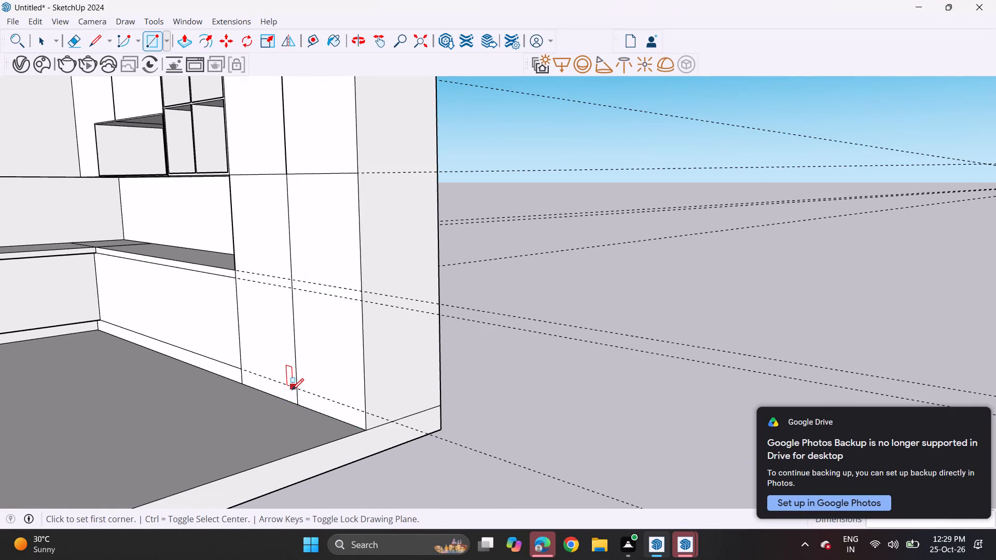
pyautogui.scroll(-8, 292, 390)
pyautogui.scroll(1, 299, 208)
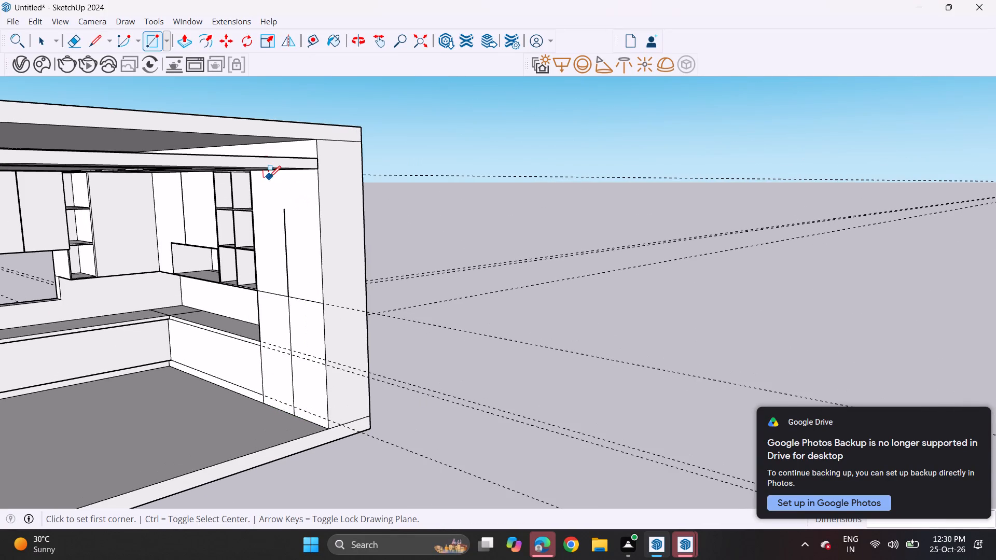
pyautogui.moveTo(281, 186); pyautogui.dragTo(298, 202, button='middle')
pyautogui.click(87, 45)
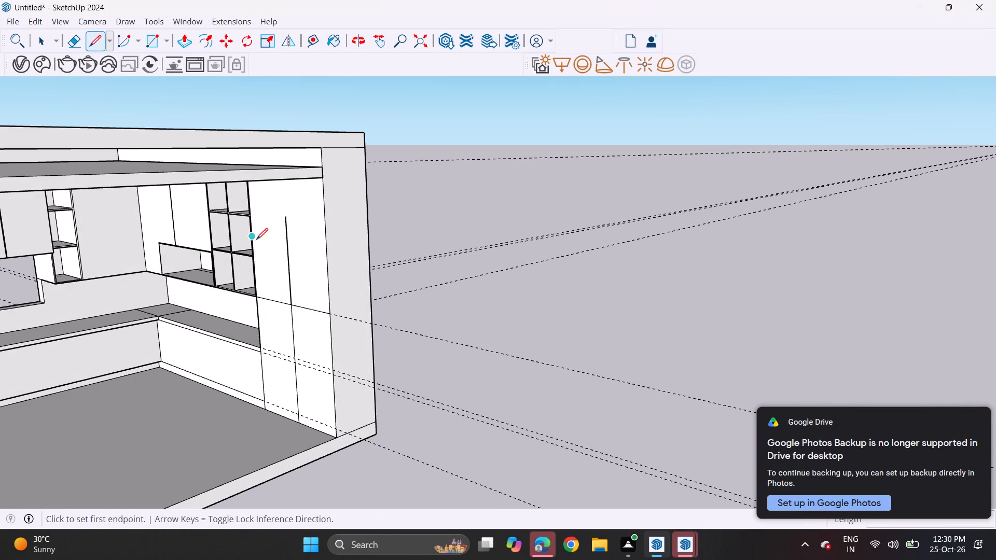
pyautogui.scroll(5, 256, 240)
pyautogui.click(302, 203)
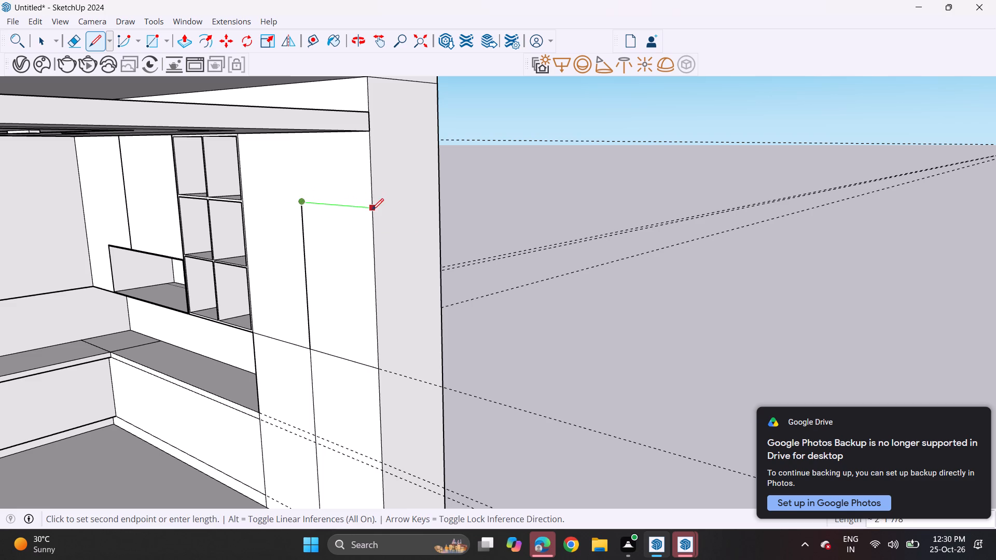
pyautogui.click(372, 210)
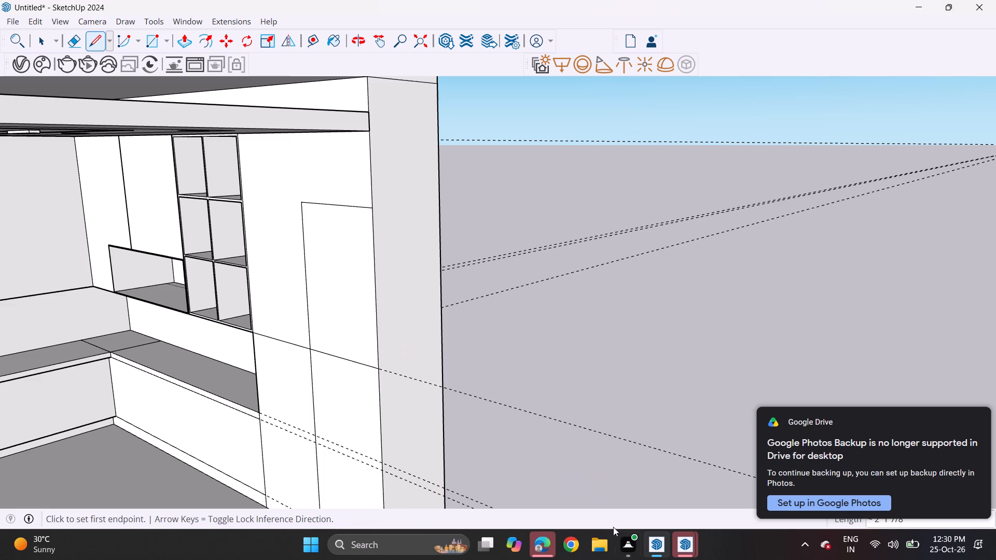
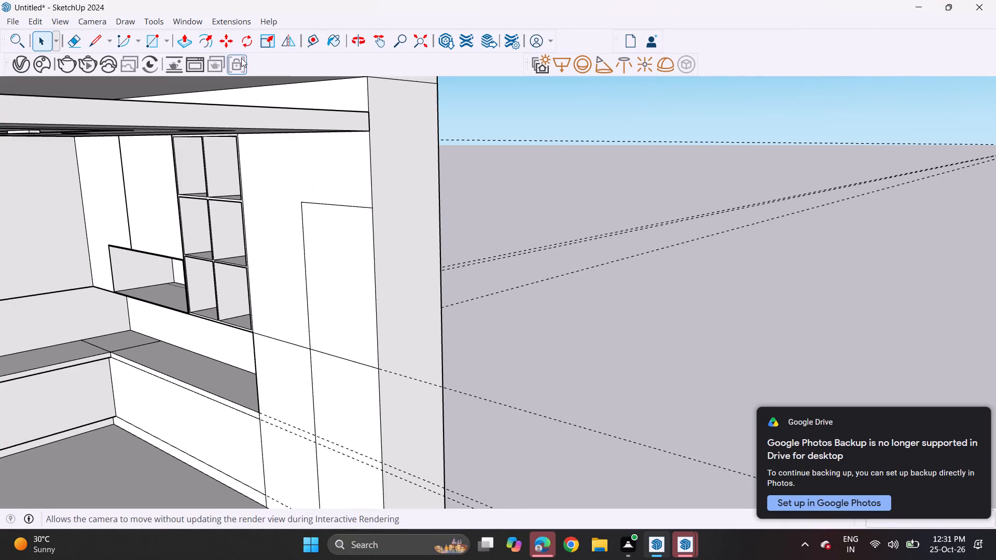
# Erase the dashed guide lines crossing the floor and counter, and the horizontal line across the tall door panel.
pyautogui.click(71, 43)
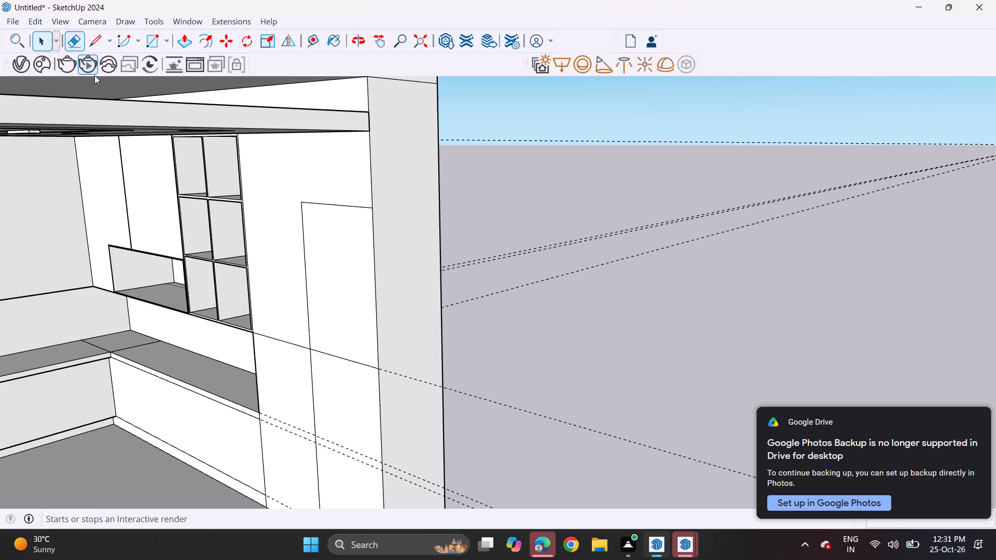
pyautogui.moveTo(291, 331); pyautogui.dragTo(294, 370)
pyautogui.moveTo(297, 413); pyautogui.dragTo(295, 445)
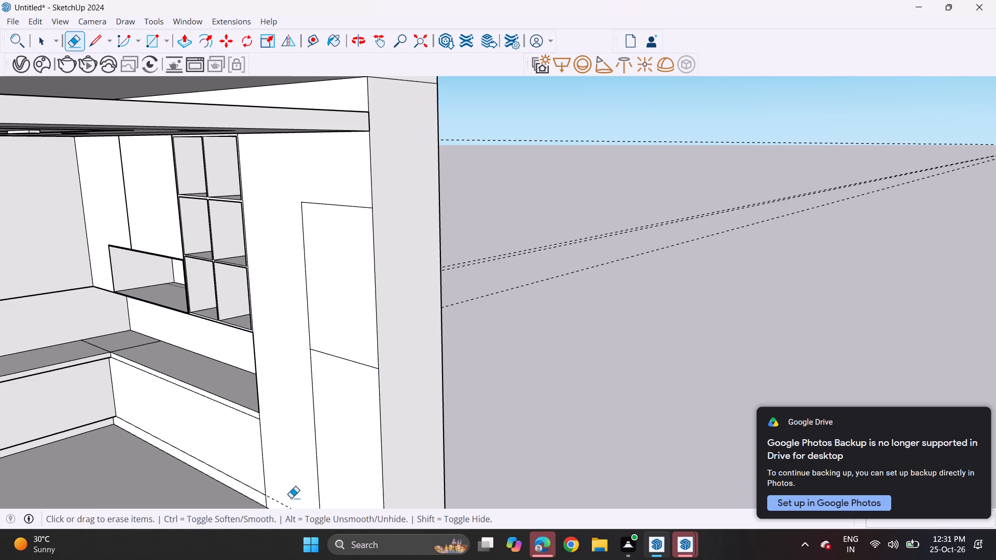
pyautogui.click(285, 507)
pyautogui.moveTo(360, 339); pyautogui.dragTo(361, 367)
# Offset the door outline on the end wall outward by about 2 inches.
pyautogui.click(207, 40)
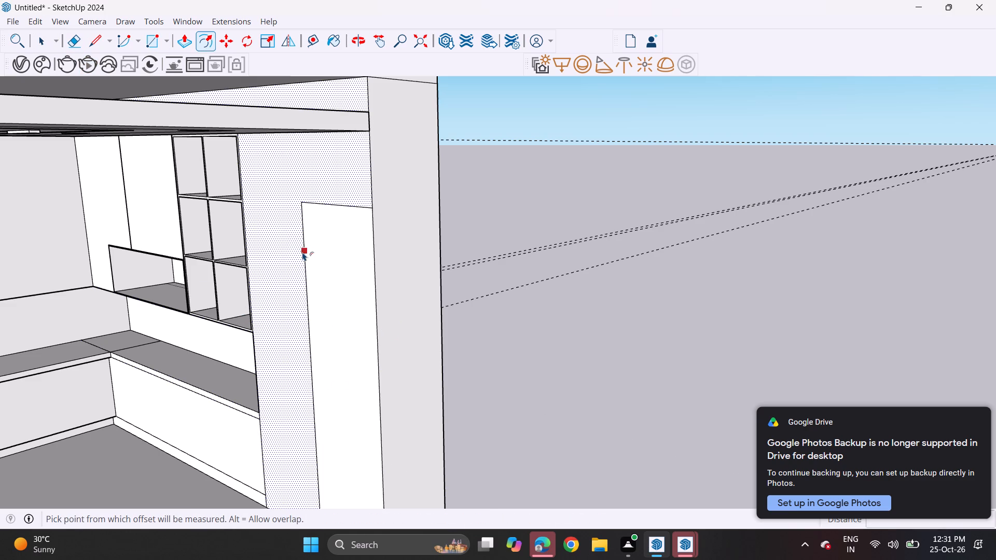
pyautogui.click(302, 252)
pyautogui.press('Escape')
pyautogui.click(317, 208)
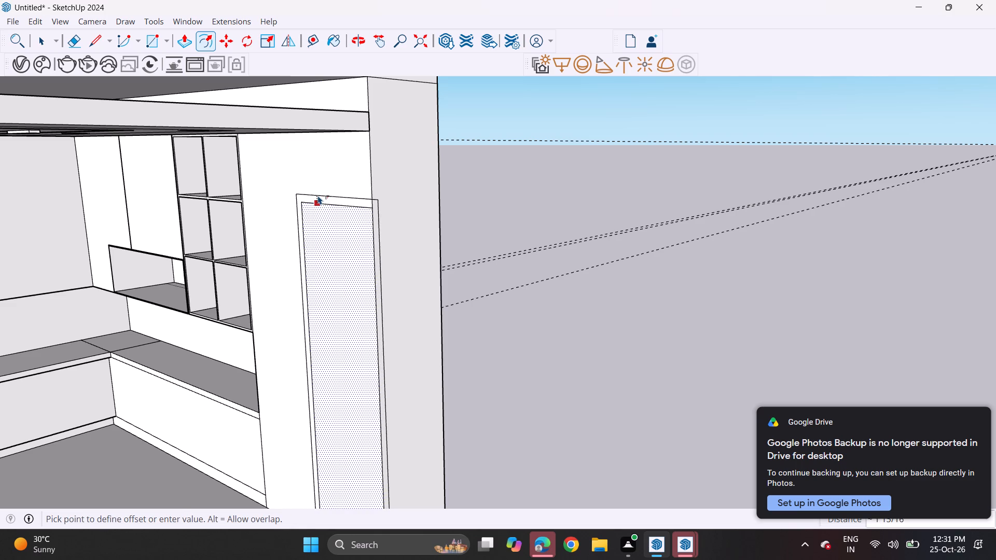
pyautogui.click(320, 194)
# Erase the parts of the offset outline that run past the wall's edge, including the short stubs at the top and floor.
pyautogui.click(68, 44)
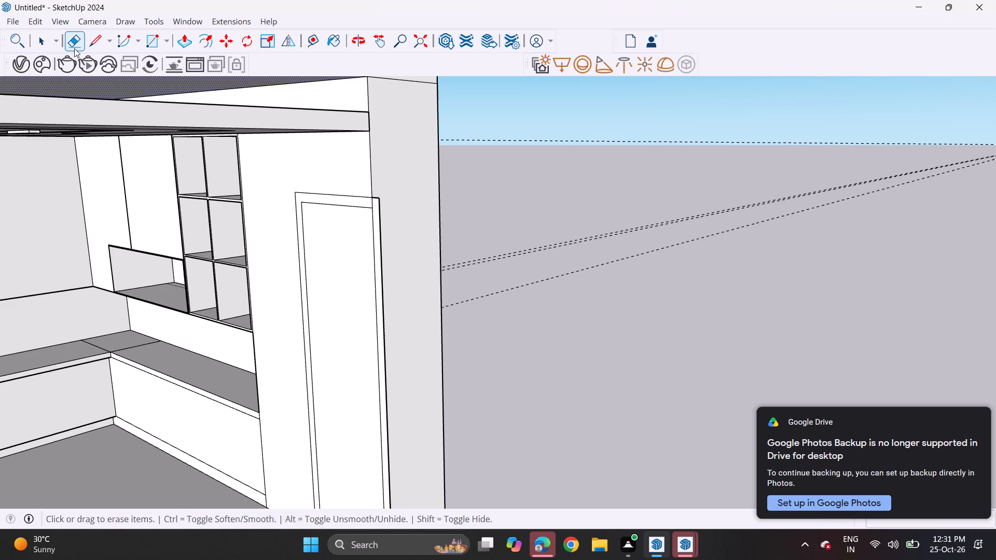
pyautogui.click(381, 249)
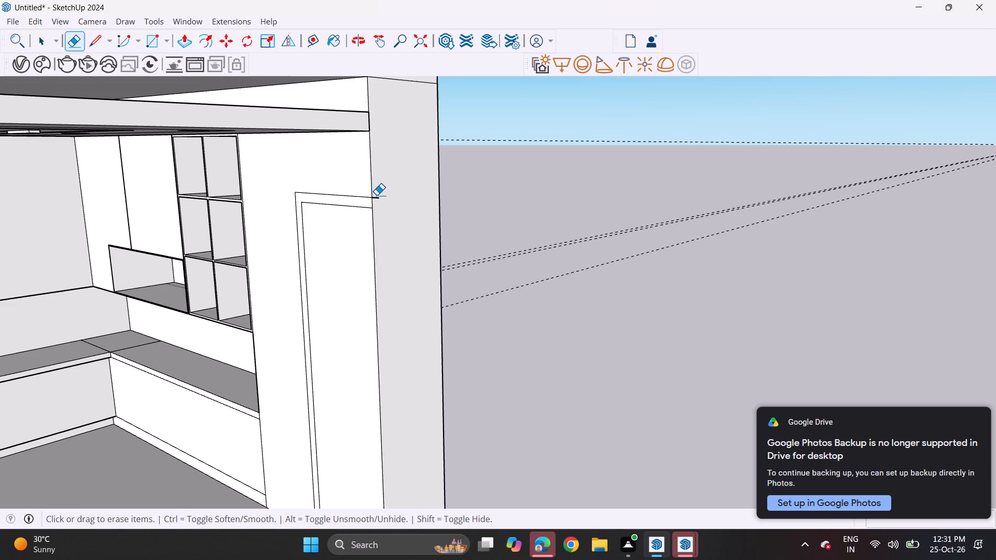
pyautogui.click(379, 197)
pyautogui.scroll(-7, 367, 285)
pyautogui.scroll(2, 370, 309)
pyautogui.keyDown('shift'); pyautogui.moveTo(392, 336); pyautogui.dragTo(363, 226, button='middle'); pyautogui.keyUp('shift')
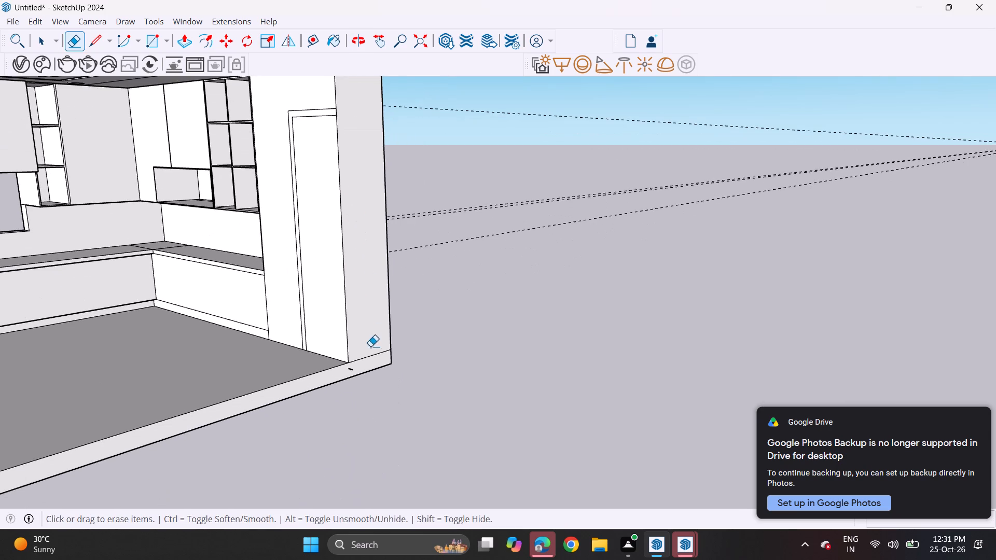
pyautogui.scroll(7, 355, 361)
pyautogui.click(350, 376)
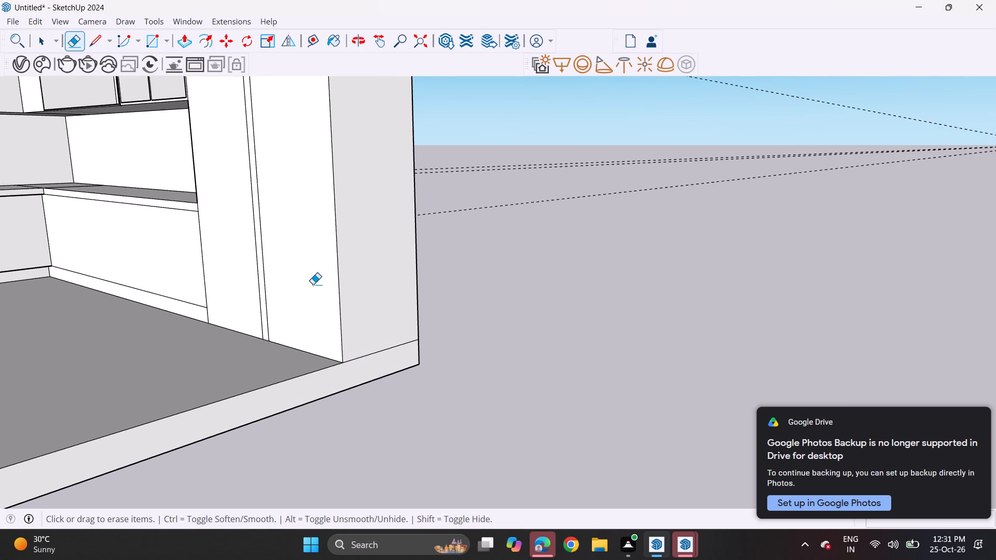
# Draw a vertical line about 7' 8" long just inside the wall edge, from the door's inner top edge down to the floor.
pyautogui.keyDown('shift'); pyautogui.moveTo(313, 285); pyautogui.dragTo(347, 434, button='middle'); pyautogui.keyUp('shift')
pyautogui.keyDown('shift'); pyautogui.scroll(-1, 337, 390); pyautogui.keyUp('shift')
pyautogui.scroll(-4, 341, 415)
pyautogui.moveTo(331, 392); pyautogui.dragTo(326, 377, button='middle')
pyautogui.keyDown('shift'); pyautogui.scroll(1, 331, 390); pyautogui.keyUp('shift')
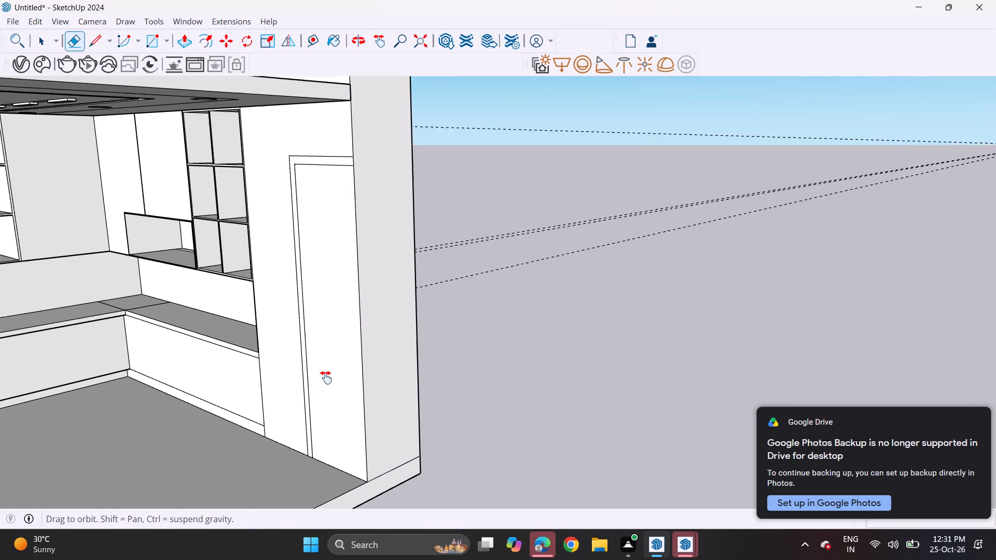
pyautogui.moveTo(326, 377); pyautogui.dragTo(381, 359, button='middle')
pyautogui.scroll(-1, 322, 358)
pyautogui.scroll(1, 308, 306)
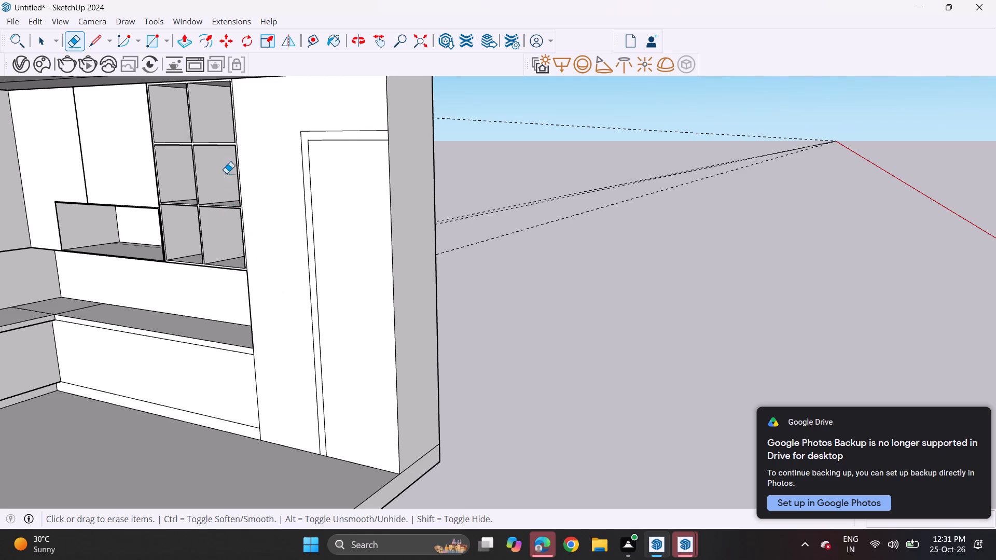
pyautogui.click(99, 38)
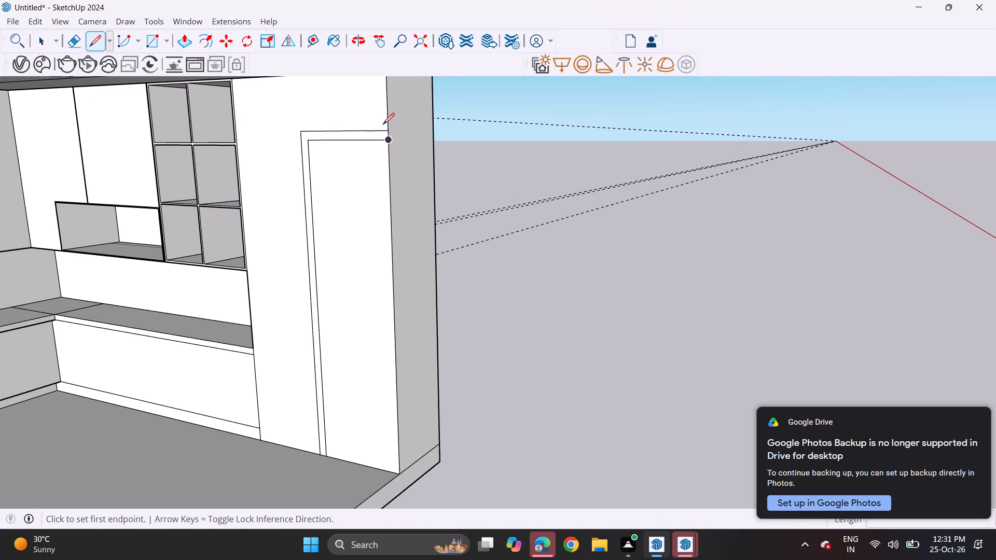
pyautogui.scroll(9, 383, 124)
pyautogui.scroll(-1, 384, 135)
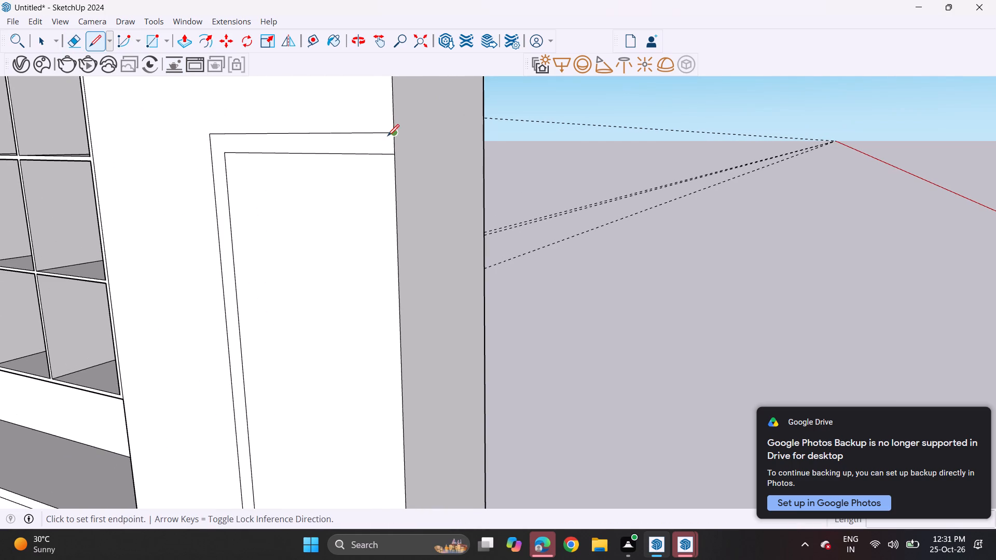
pyautogui.click(387, 155)
pyautogui.scroll(-4, 358, 322)
pyautogui.keyDown('shift'); pyautogui.moveTo(367, 387); pyautogui.dragTo(356, 214, button='middle'); pyautogui.keyUp('shift')
pyautogui.keyDown('shift'); pyautogui.moveTo(383, 426); pyautogui.dragTo(389, 289, button='middle'); pyautogui.keyUp('shift')
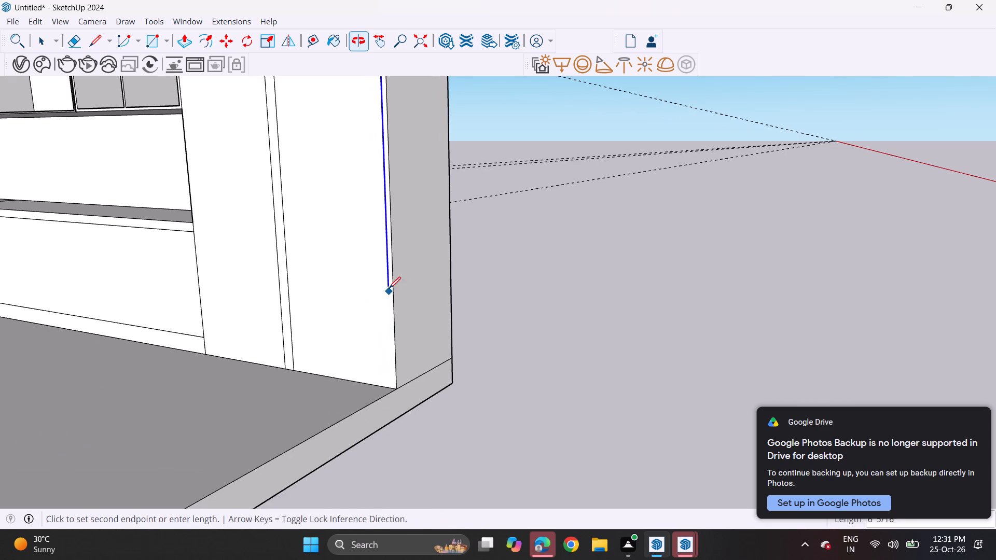
pyautogui.click(386, 387)
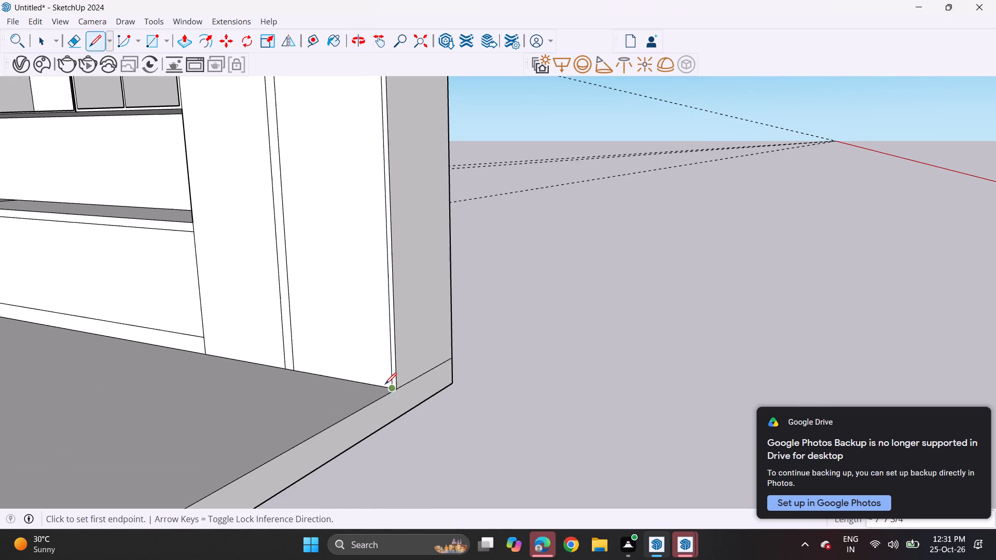
# Draw a line just above the floor across the door, from the outer outline to the new vertical line beside the wall edge.
pyautogui.scroll(6, 290, 378)
pyautogui.click(283, 355)
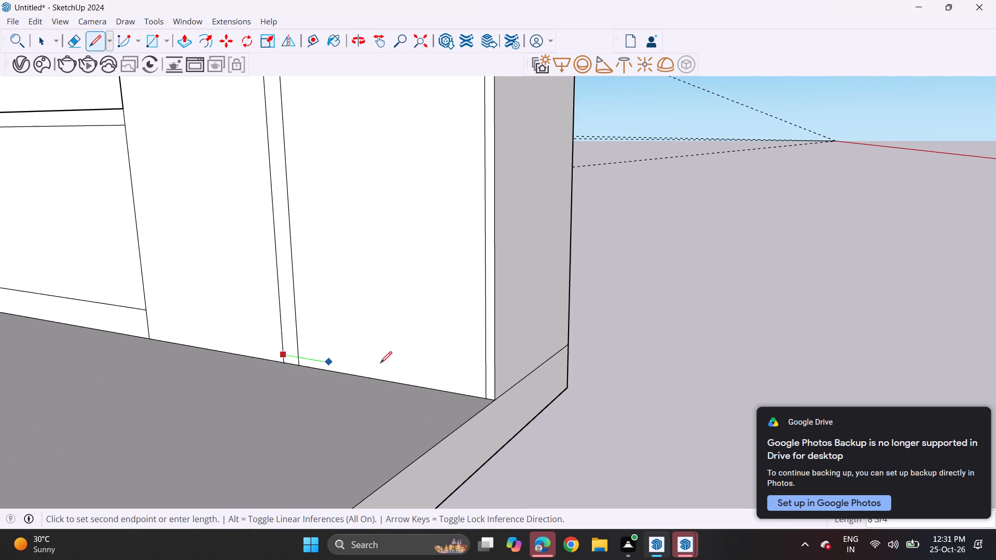
pyautogui.click(485, 389)
pyautogui.scroll(-4, 340, 284)
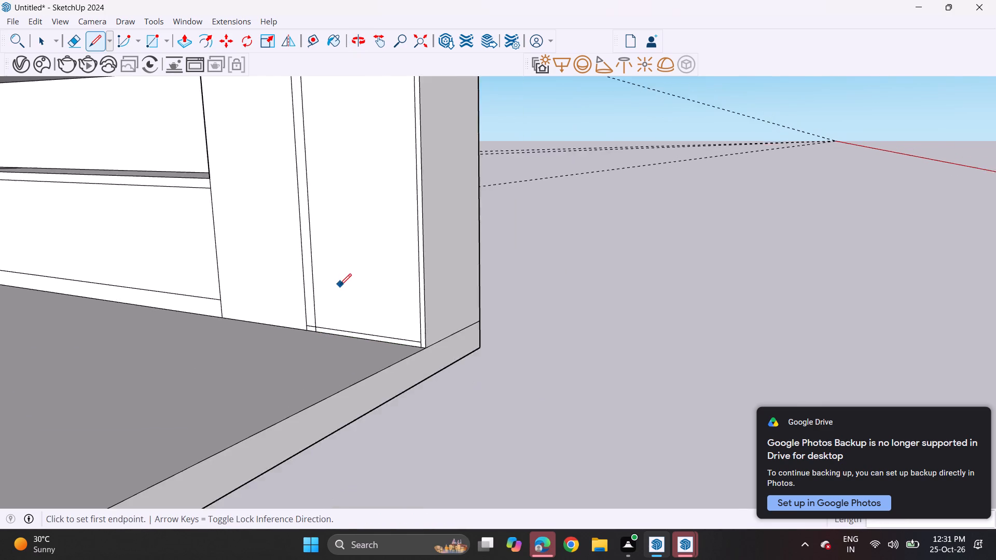
# Draw a line midway between the door's two top edges, from the midpoint at the wall edge to the opposite frame corner.
pyautogui.scroll(-8, 340, 285)
pyautogui.scroll(1, 342, 223)
pyautogui.keyDown('shift'); pyautogui.moveTo(343, 229); pyautogui.dragTo(366, 383, button='middle'); pyautogui.keyUp('shift')
pyautogui.scroll(-1, 366, 383)
pyautogui.moveTo(370, 337); pyautogui.dragTo(346, 364, button='middle')
pyautogui.scroll(6, 320, 180)
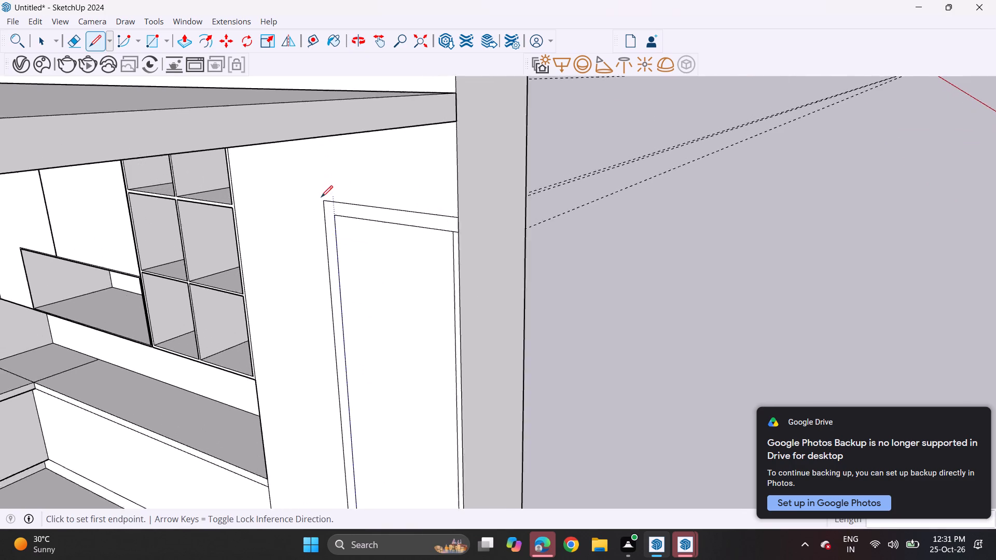
pyautogui.scroll(6, 321, 197)
pyautogui.scroll(-1, 325, 211)
pyautogui.scroll(1, 325, 211)
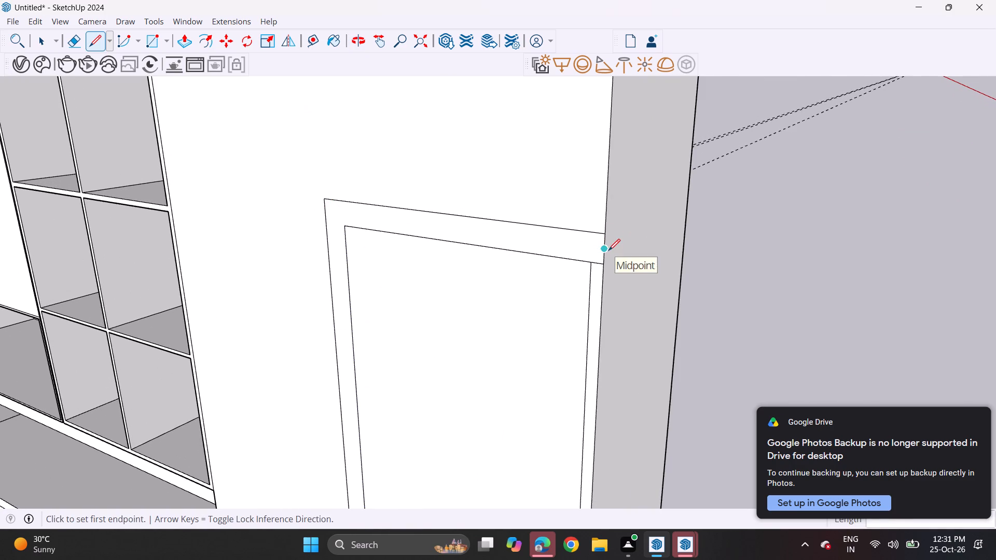
pyautogui.click(608, 250)
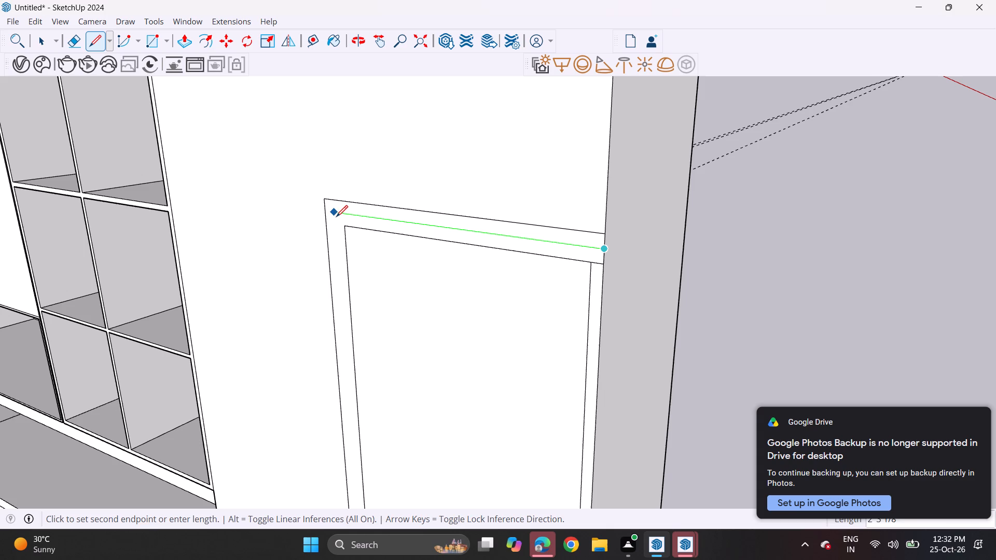
pyautogui.click(335, 217)
# Continue the line down between the two vertical frame lines to the line just above the floor.
pyautogui.scroll(-3, 345, 397)
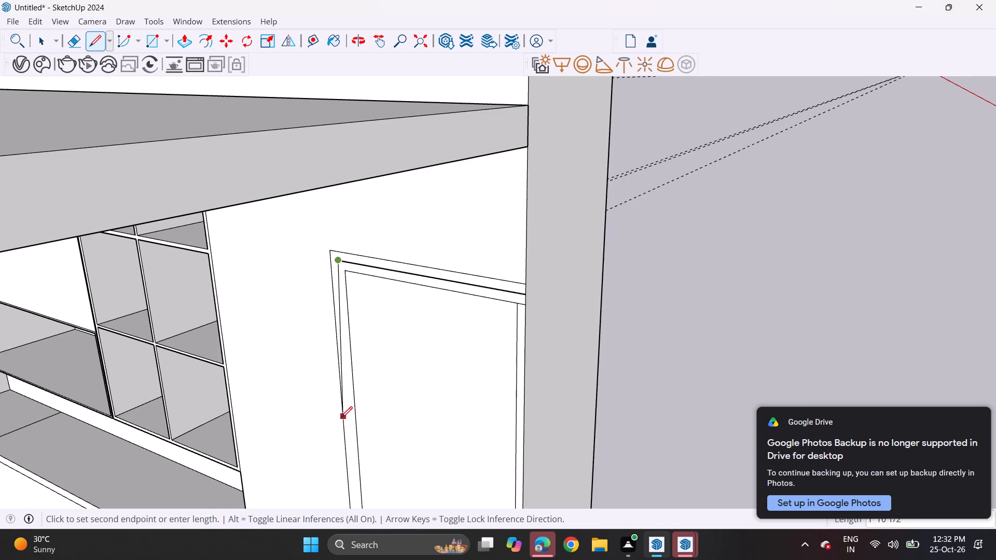
pyautogui.keyDown('shift'); pyautogui.moveTo(354, 436); pyautogui.dragTo(336, 243, button='middle'); pyautogui.keyUp('shift')
pyautogui.scroll(1, 343, 473)
pyautogui.moveTo(346, 474); pyautogui.dragTo(329, 165, button='middle')
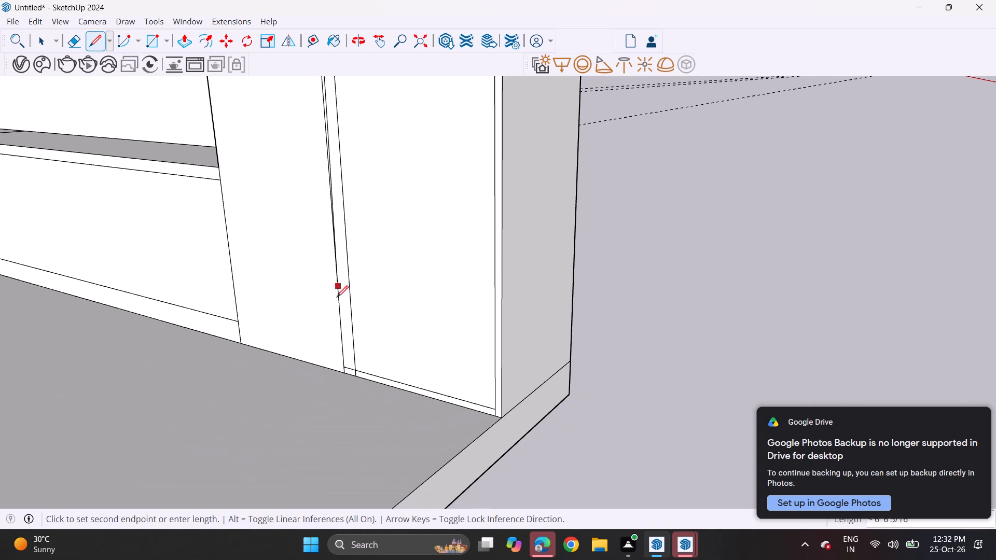
pyautogui.scroll(1, 351, 361)
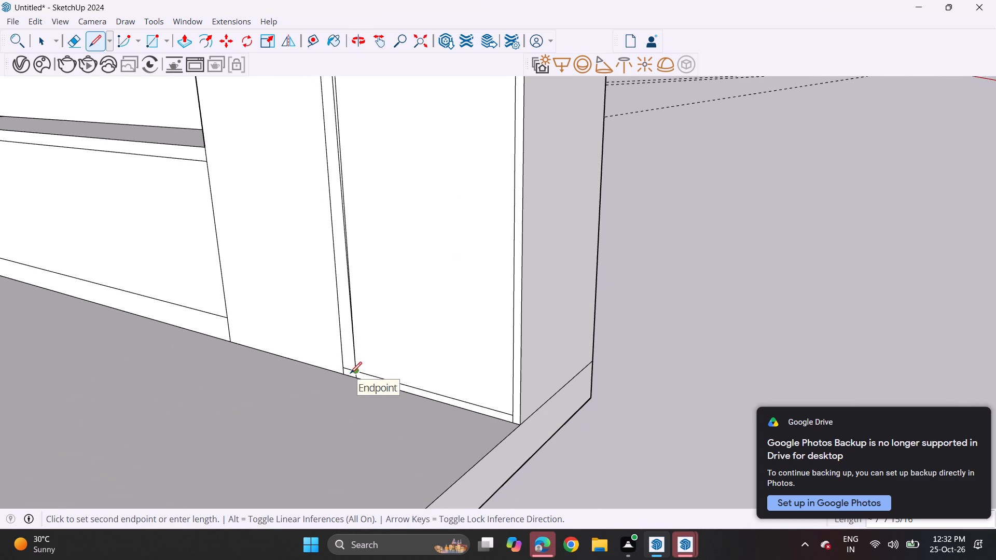
pyautogui.scroll(6, 350, 373)
pyautogui.click(350, 361)
pyautogui.scroll(-7, 337, 297)
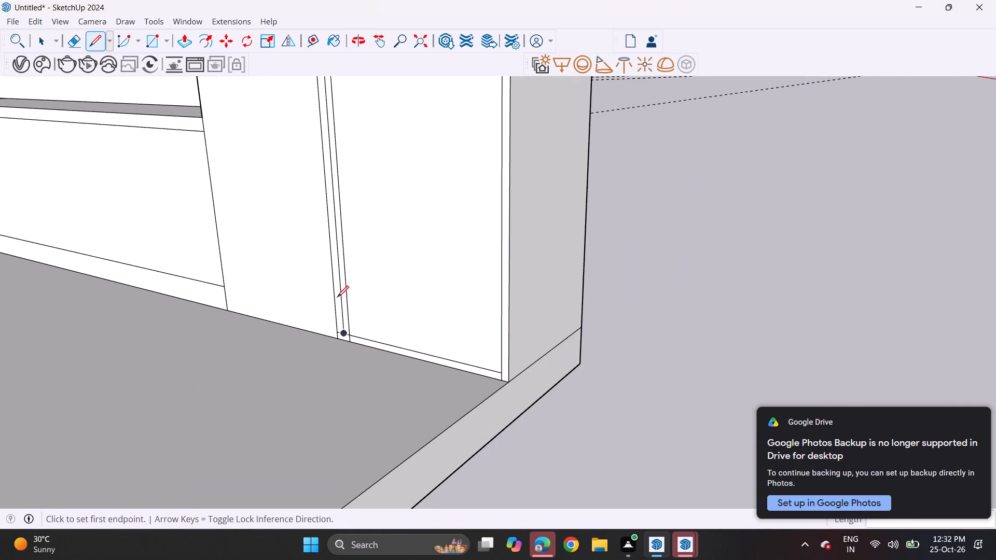
# Erase the outermost vertical frame line and the leftover edge stubs at its bottom corner.
pyautogui.click(70, 44)
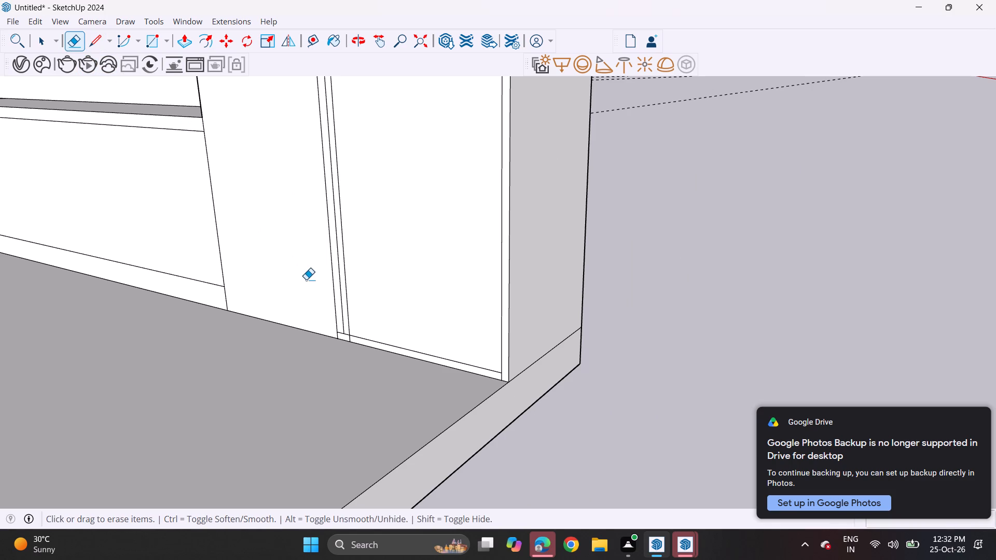
pyautogui.click(333, 285)
pyautogui.scroll(6, 332, 334)
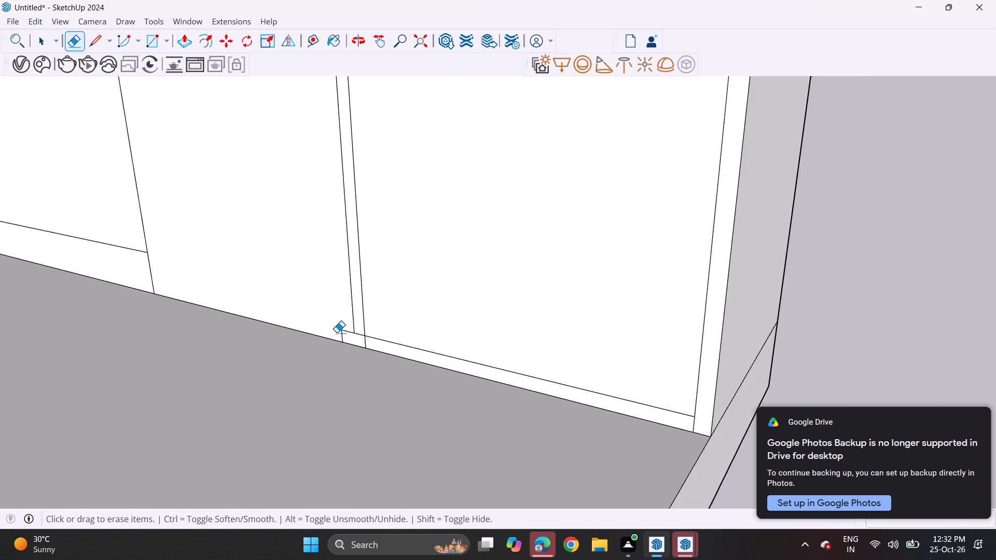
pyautogui.scroll(4, 338, 332)
pyautogui.click(348, 333)
pyautogui.moveTo(347, 333); pyautogui.dragTo(342, 327)
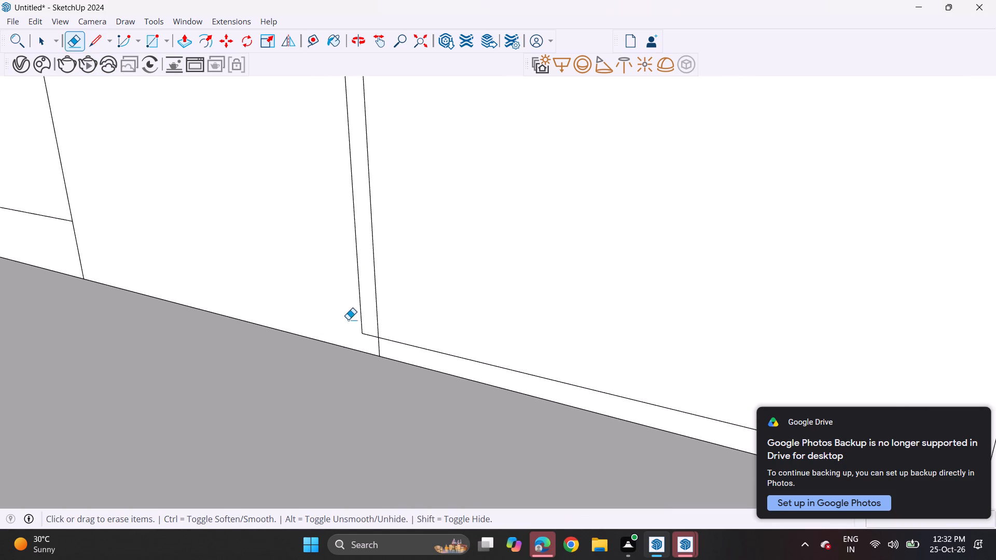
pyautogui.click(372, 336)
pyautogui.click(377, 349)
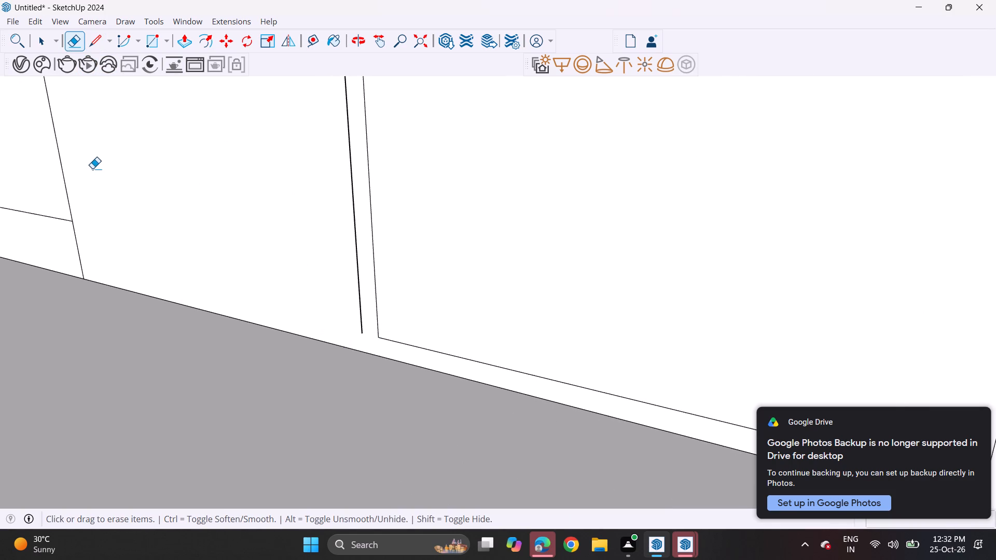
# Extend the middle vertical line down to the floor and trace the floor edge from there to the wall corner.
pyautogui.click(102, 41)
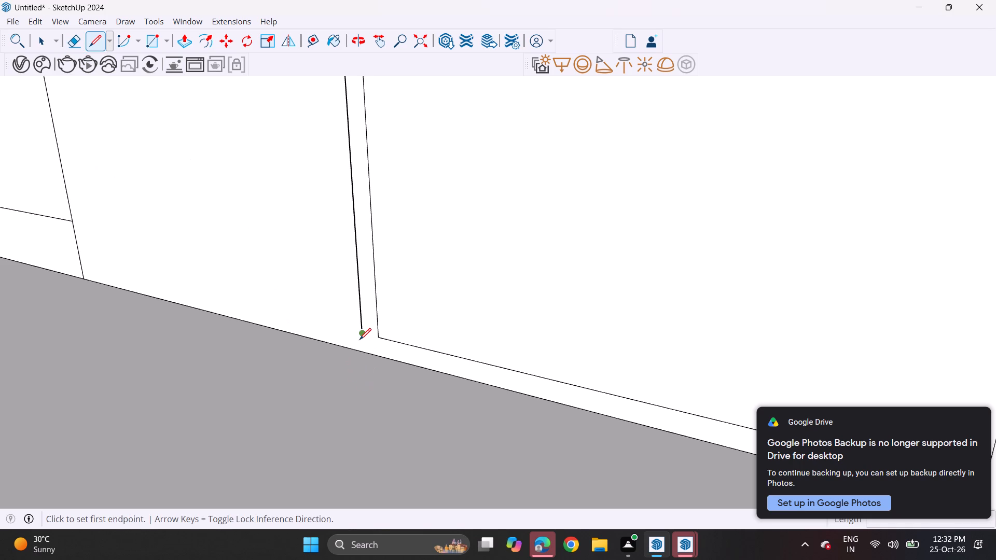
pyautogui.click(359, 340)
pyautogui.click(361, 356)
pyautogui.click(361, 352)
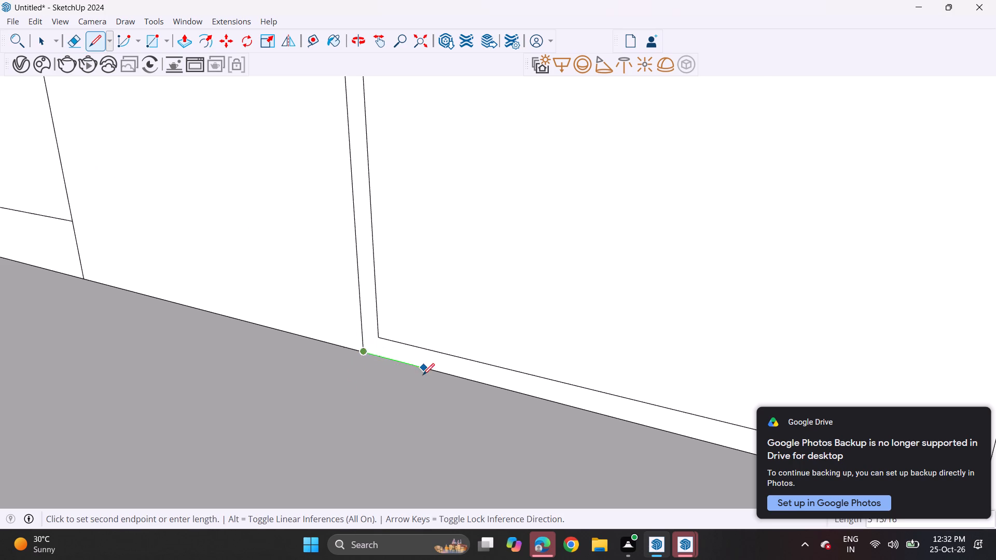
pyautogui.scroll(-5, 423, 375)
pyautogui.keyDown('shift'); pyautogui.moveTo(444, 385); pyautogui.dragTo(285, 379, button='middle'); pyautogui.keyUp('shift')
pyautogui.keyDown('shift'); pyautogui.scroll(1, 285, 379); pyautogui.keyUp('shift')
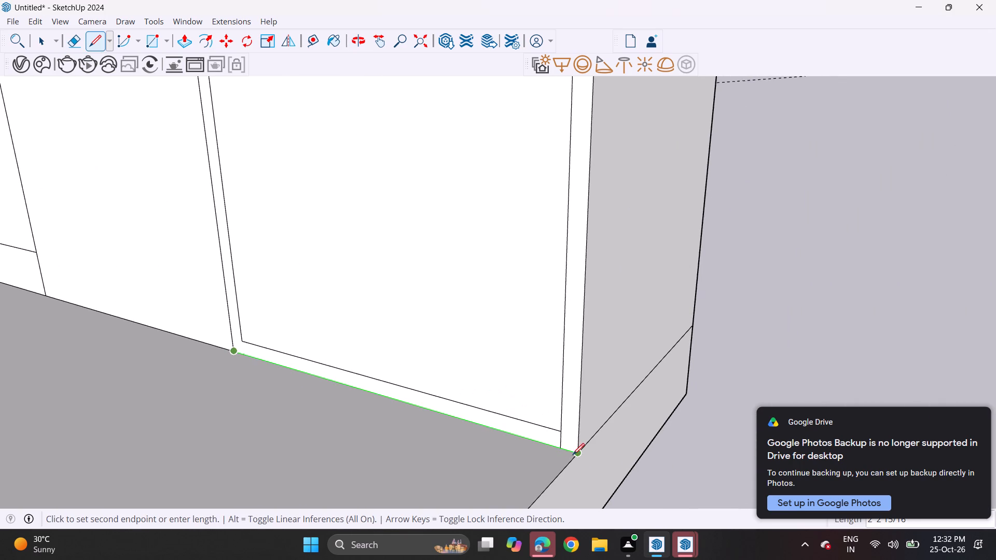
pyautogui.click(573, 455)
# Erase the short vertical stub between the door frame's inner bottom corner and the floor line.
pyautogui.click(72, 46)
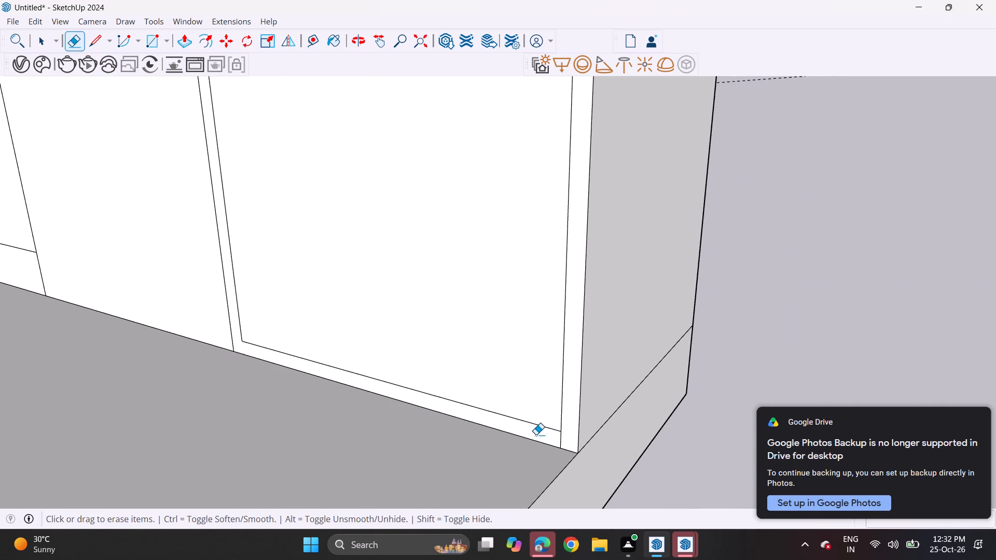
pyautogui.click(562, 438)
# Erase the line above the door frame and the stub joining the inner top corner to the wall edge.
pyautogui.scroll(-5, 340, 387)
pyautogui.scroll(1, 340, 387)
pyautogui.scroll(-2, 340, 387)
pyautogui.keyDown('shift'); pyautogui.moveTo(343, 263); pyautogui.dragTo(349, 466, button='middle'); pyautogui.keyUp('shift')
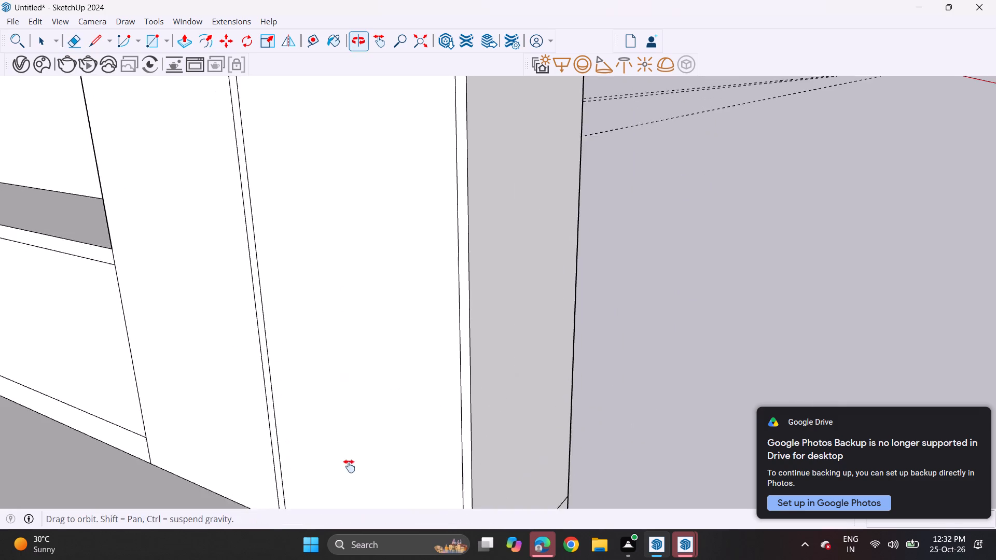
pyautogui.keyDown('shift'); pyautogui.moveTo(349, 466); pyautogui.dragTo(352, 488, button='middle'); pyautogui.keyUp('shift')
pyautogui.moveTo(293, 256); pyautogui.dragTo(304, 488, button='middle')
pyautogui.keyDown('shift'); pyautogui.moveTo(263, 222); pyautogui.dragTo(299, 525, button='middle'); pyautogui.keyUp('shift')
pyautogui.scroll(1, 231, 194)
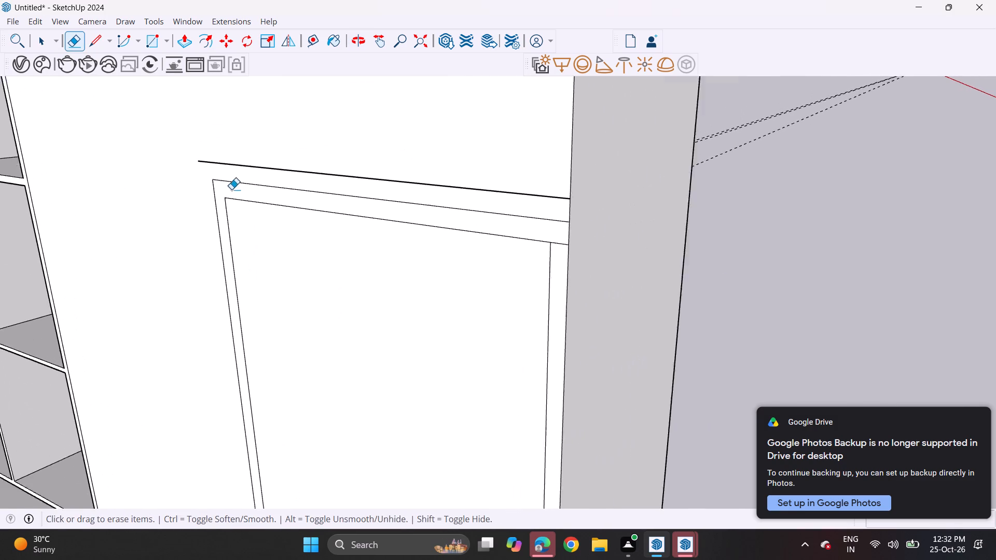
pyautogui.scroll(1, 231, 189)
pyautogui.click(245, 167)
pyautogui.moveTo(232, 153); pyautogui.dragTo(242, 173)
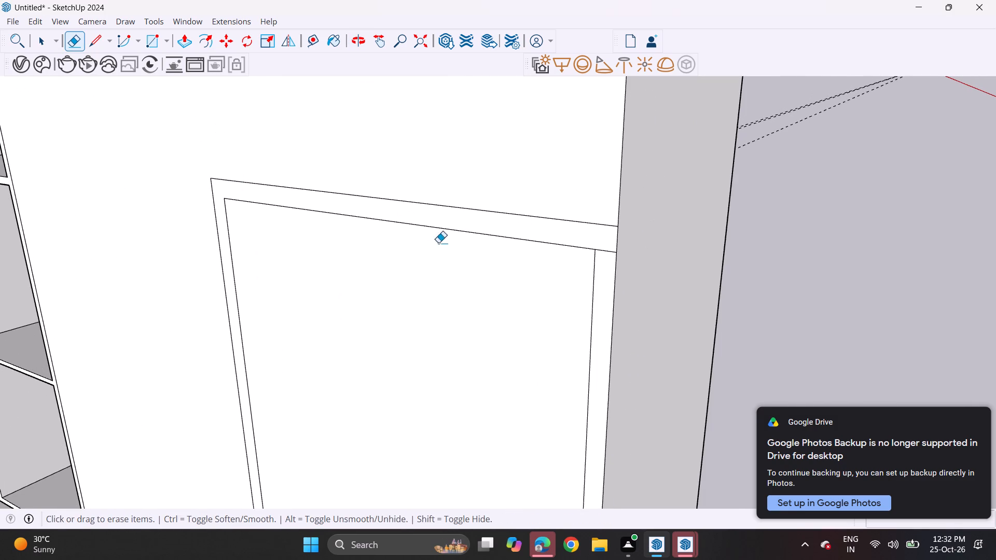
pyautogui.moveTo(610, 247); pyautogui.dragTo(606, 259)
# Copy the frame's inner top edge down to the inner bottom corner and divide the distance into 5 equal spaces.
pyautogui.press('space')
pyautogui.click(560, 245)
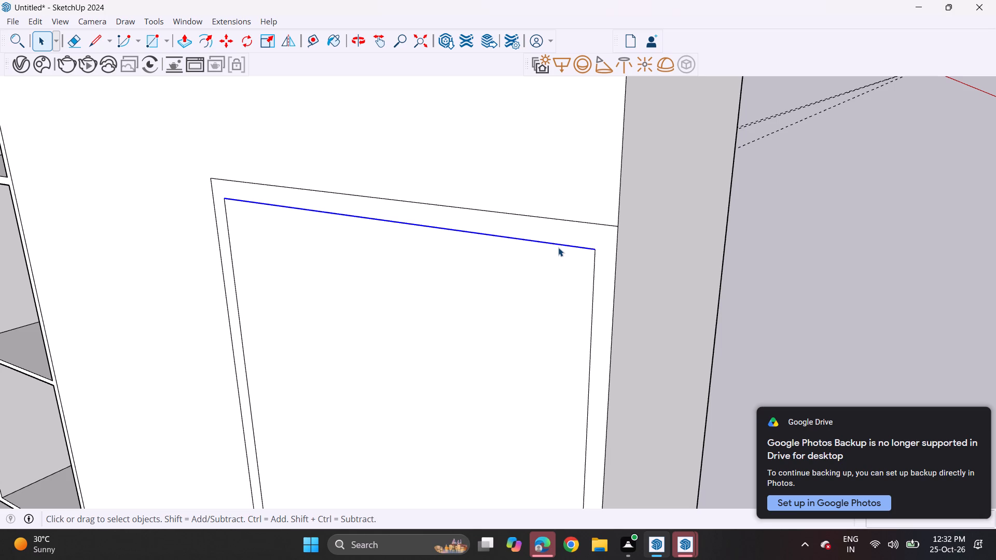
pyautogui.press('m')
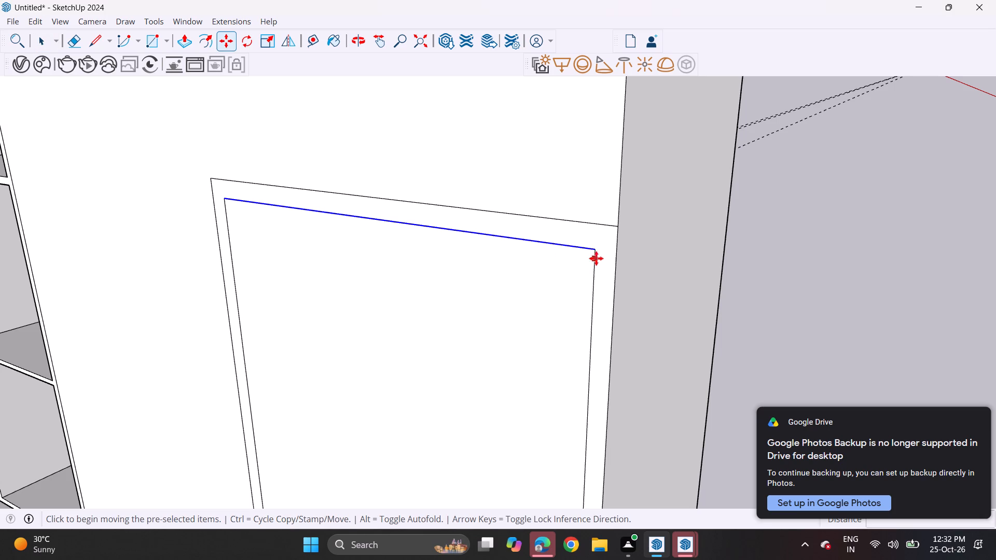
pyautogui.click(592, 251)
pyautogui.scroll(-5, 597, 360)
pyautogui.keyDown('shift'); pyautogui.moveTo(571, 388); pyautogui.dragTo(465, 37, button='middle'); pyautogui.keyUp('shift')
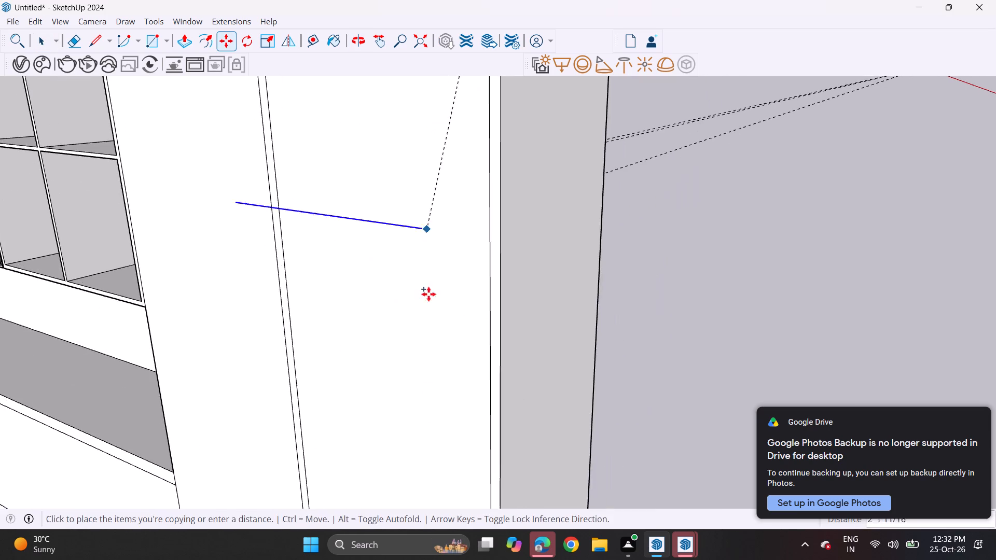
pyautogui.scroll(1, 437, 432)
pyautogui.keyDown('shift'); pyautogui.moveTo(438, 432); pyautogui.dragTo(401, 7, button='middle'); pyautogui.keyUp('shift')
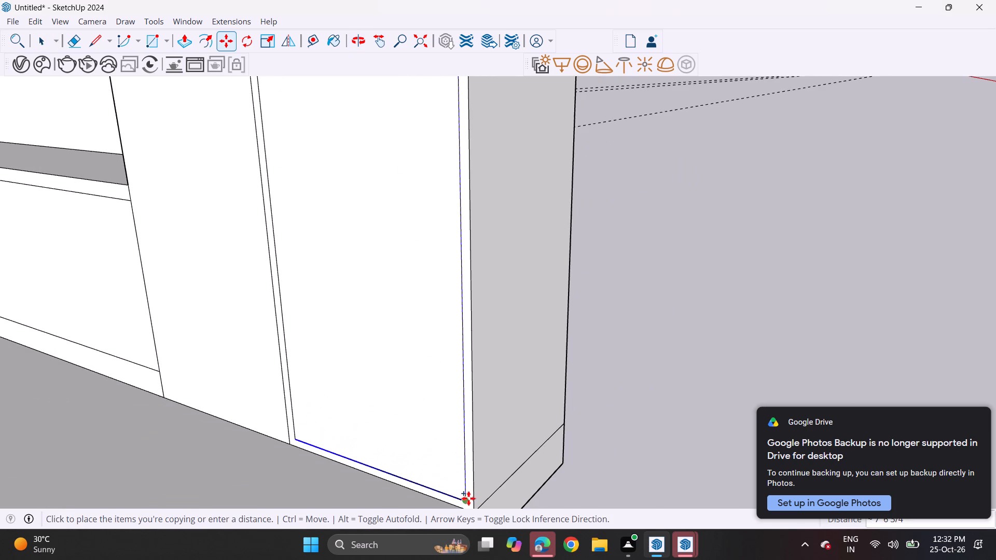
pyautogui.click(469, 499)
pyautogui.write('/5')
pyautogui.press('Return')
# Copy the highest divider line a short distance down the inner frame edge to give the shelf a thickness.
pyautogui.scroll(-2, 298, 149)
pyautogui.scroll(1, 298, 149)
pyautogui.scroll(-12, 298, 149)
pyautogui.moveTo(278, 149); pyautogui.dragTo(341, 267, button='middle')
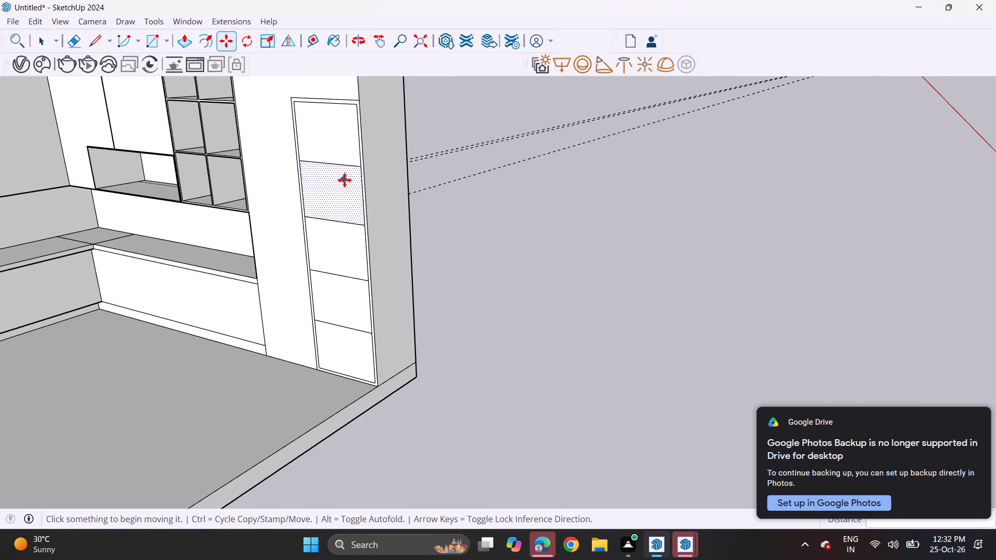
pyautogui.press('space')
pyautogui.click(340, 161)
pyautogui.click(347, 165)
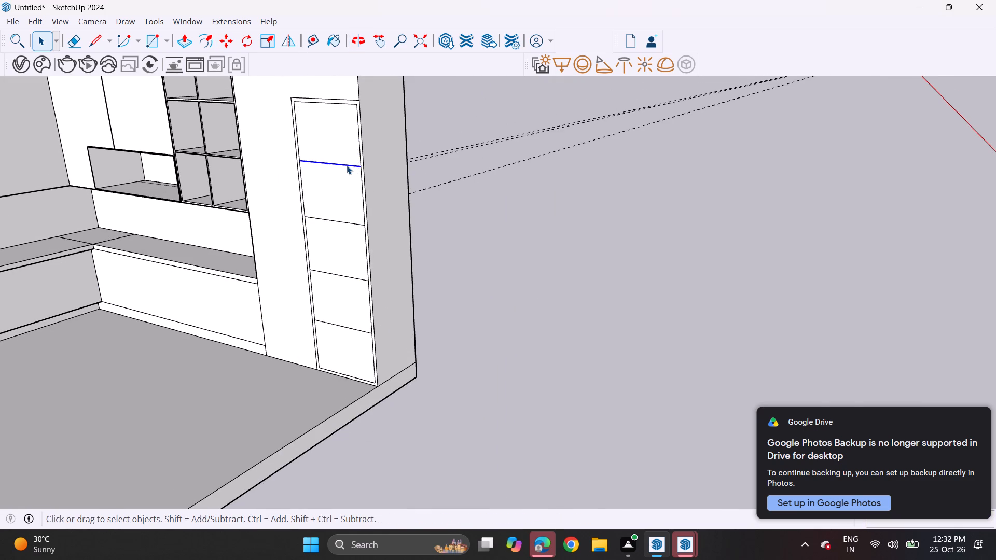
pyautogui.scroll(4, 347, 165)
pyautogui.scroll(-2, 347, 165)
pyautogui.scroll(5, 347, 165)
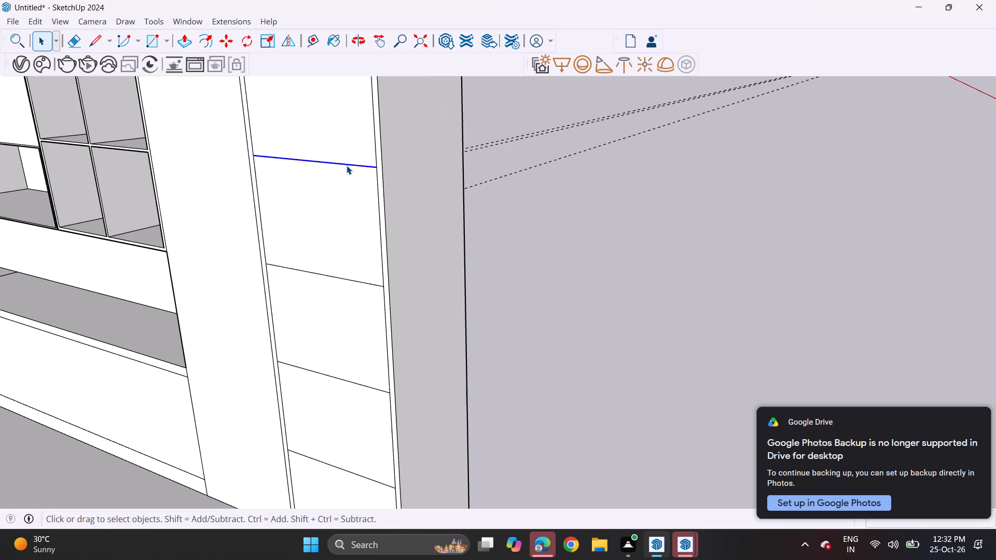
pyautogui.press('m')
pyautogui.click(377, 168)
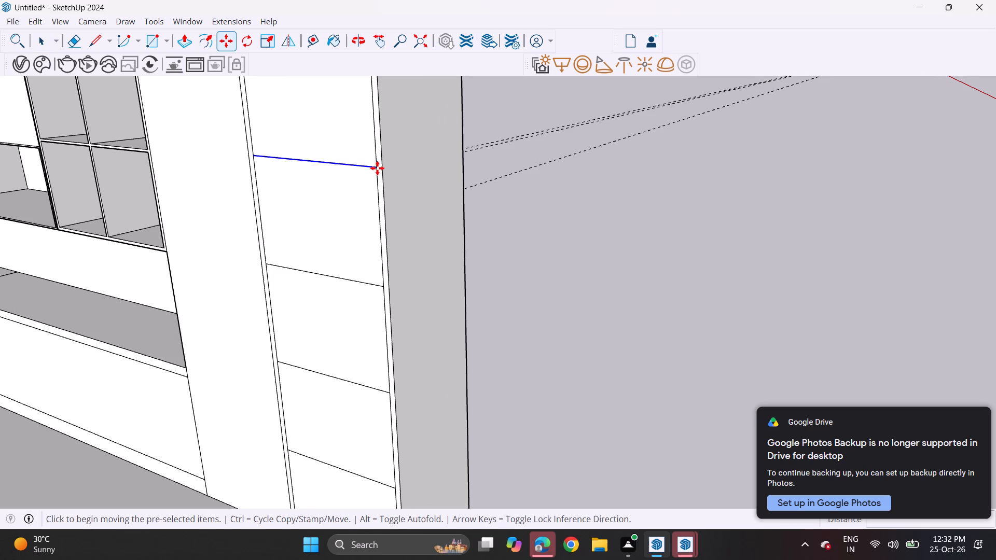
pyautogui.scroll(1, 388, 325)
pyautogui.moveTo(388, 325); pyautogui.dragTo(385, 269, button='middle')
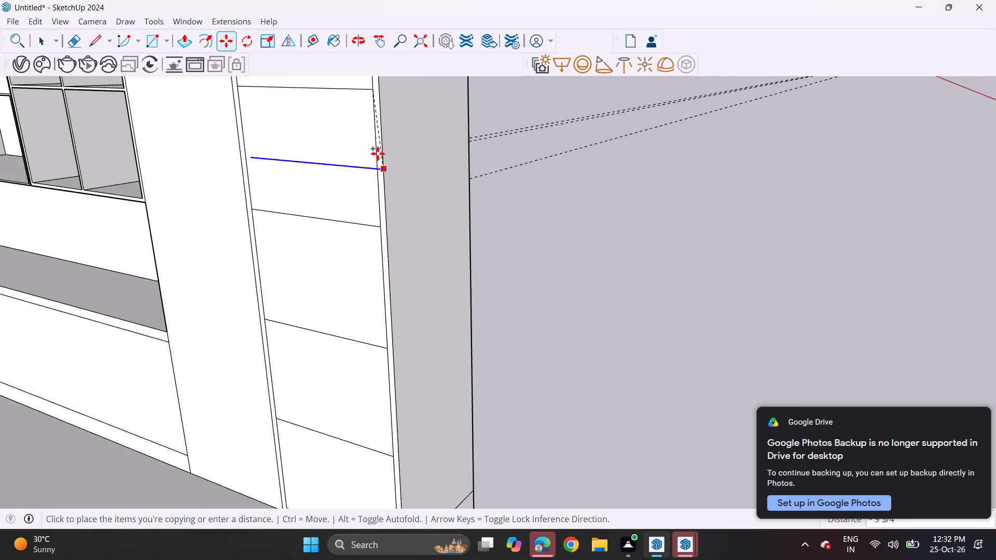
pyautogui.keyDown('shift'); pyautogui.moveTo(378, 119); pyautogui.dragTo(384, 206, button='middle'); pyautogui.keyUp('shift')
pyautogui.scroll(9, 371, 166)
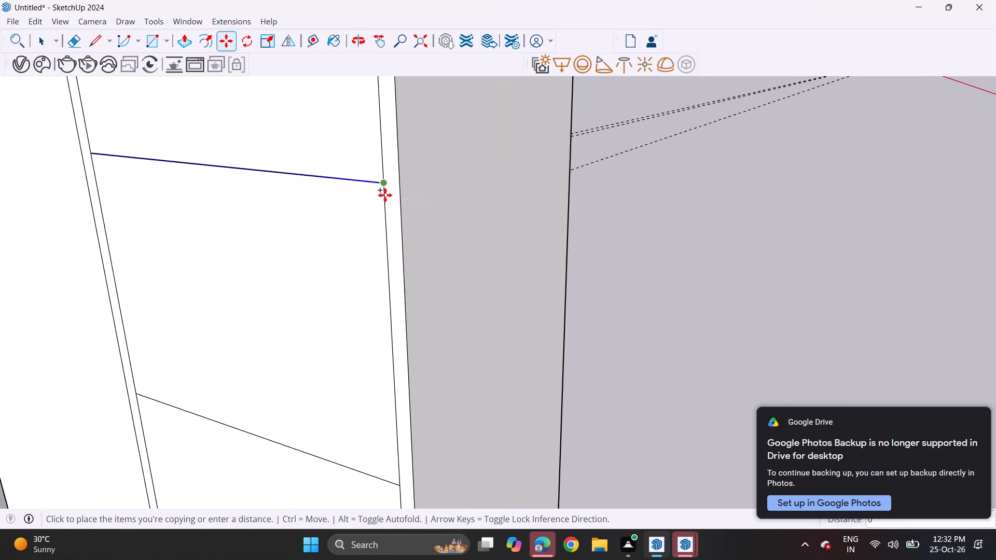
pyautogui.click(384, 197)
# Copy the second divider line from the top about 1" down the inner frame edge to form a shelf thickness.
pyautogui.scroll(-4, 365, 215)
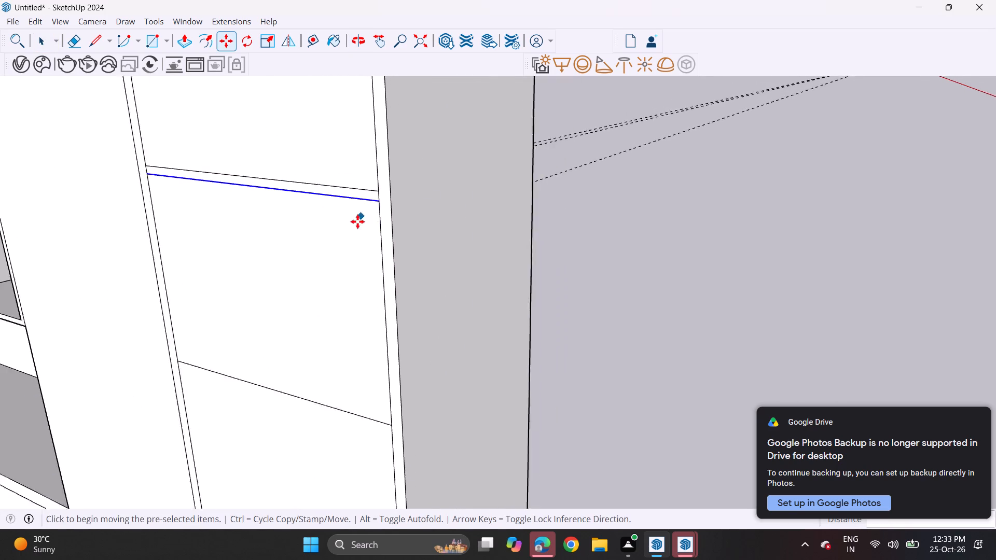
pyautogui.scroll(-2, 357, 221)
pyautogui.keyDown('shift'); pyautogui.moveTo(328, 279); pyautogui.dragTo(338, 160, button='middle'); pyautogui.keyUp('shift')
pyautogui.keyDown('shift'); pyautogui.scroll(1, 338, 160); pyautogui.keyUp('shift')
pyautogui.press('space')
pyautogui.click(364, 265)
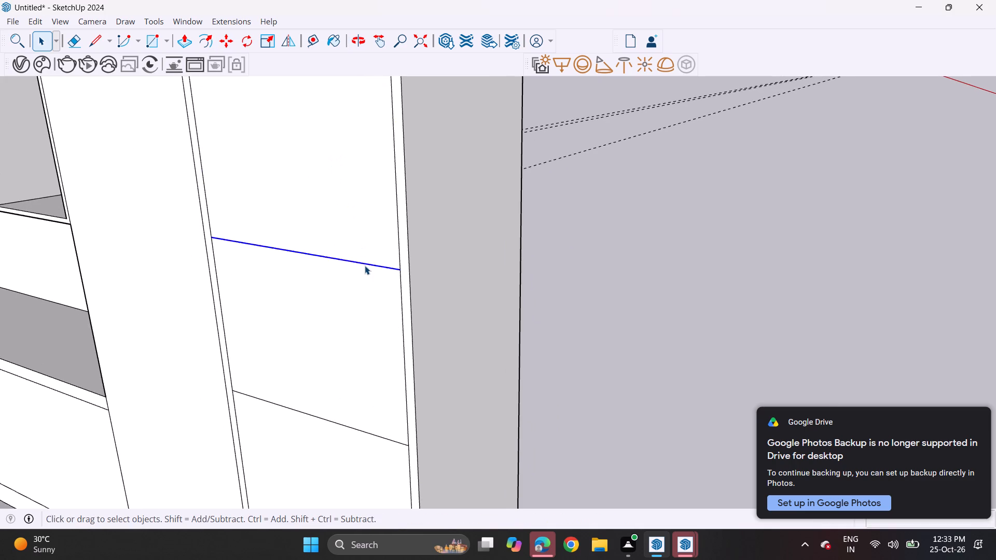
pyautogui.press('m')
pyautogui.click(399, 274)
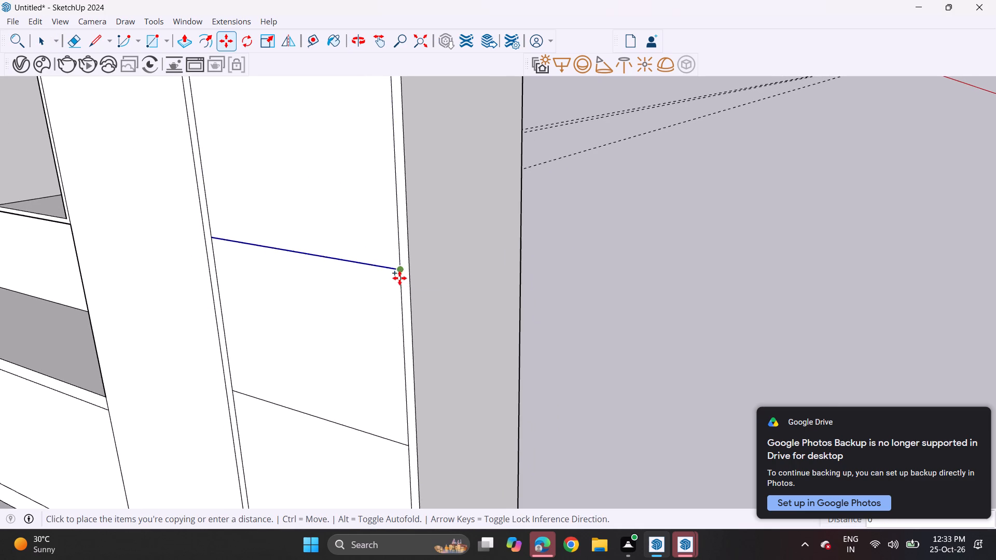
pyautogui.keyDown('shift'); pyautogui.moveTo(408, 294); pyautogui.dragTo(406, 306, button='middle'); pyautogui.keyUp('shift')
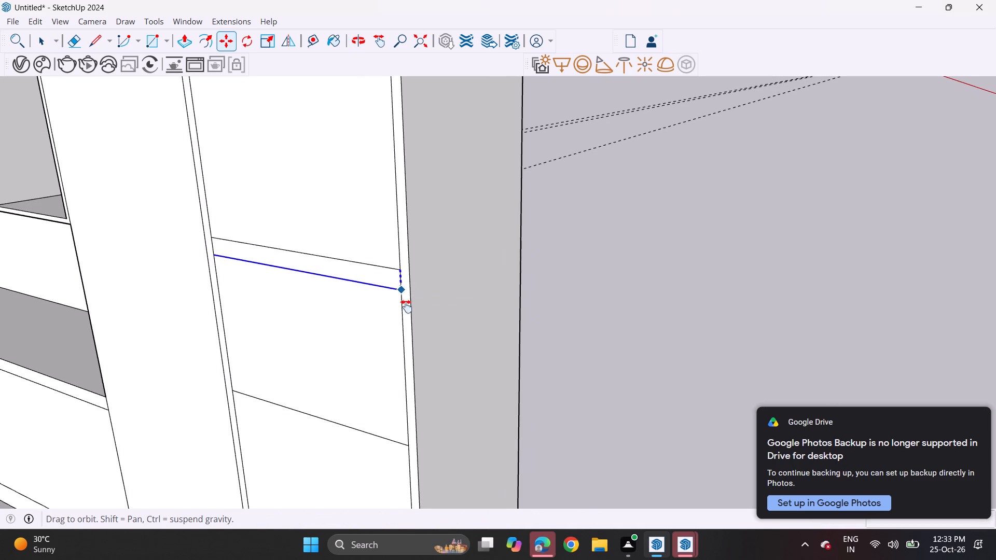
pyautogui.keyDown('shift'); pyautogui.moveTo(406, 306); pyautogui.dragTo(408, 352, button='middle'); pyautogui.keyUp('shift')
pyautogui.click(403, 338)
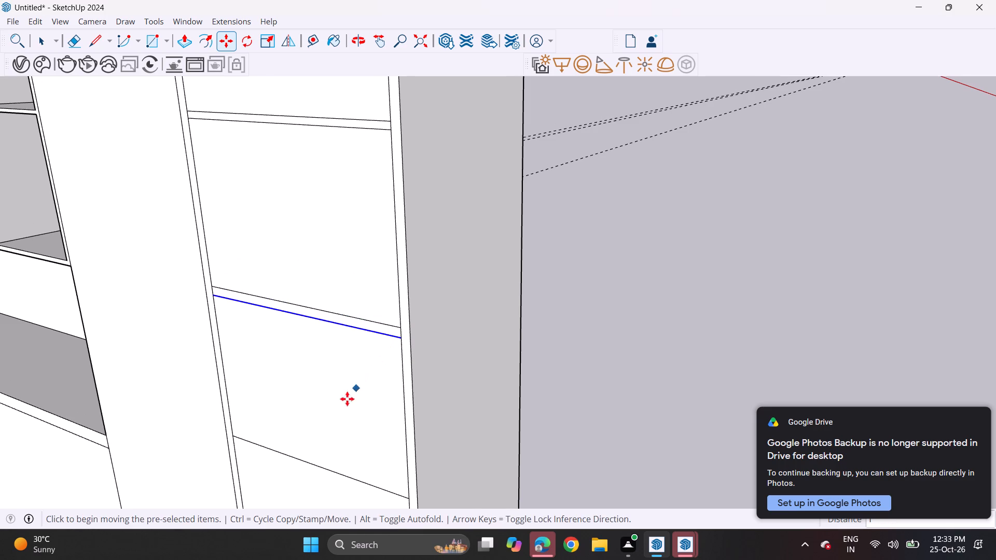
# Copy the third divider line from the top about 3/4" down to form its shelf thickness.
pyautogui.scroll(-1, 335, 415)
pyautogui.keyDown('shift'); pyautogui.moveTo(334, 409); pyautogui.dragTo(351, 172, button='middle'); pyautogui.keyUp('shift')
pyautogui.keyDown('shift'); pyautogui.scroll(1, 334, 263); pyautogui.keyUp('shift')
pyautogui.press('space')
pyautogui.click(392, 246)
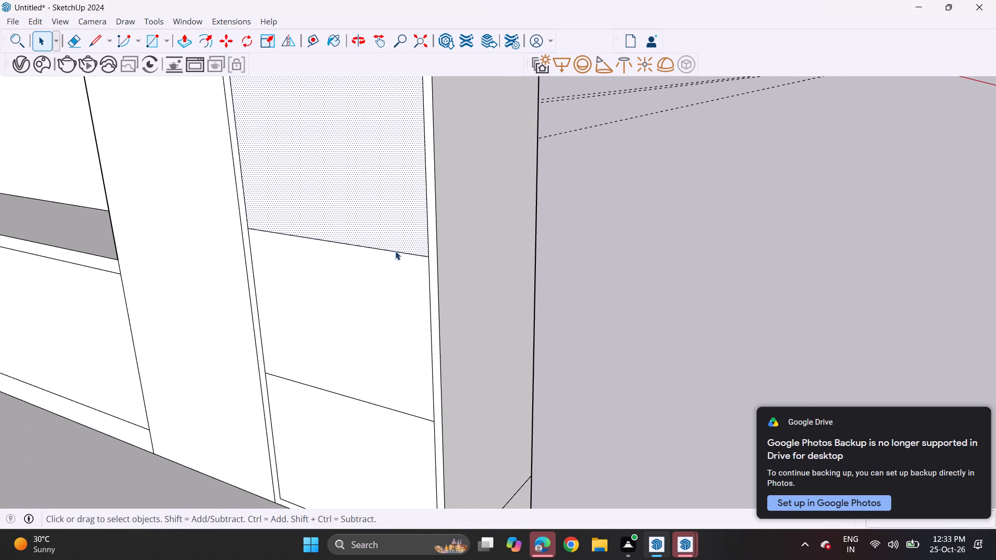
pyautogui.click(396, 251)
pyautogui.press('m')
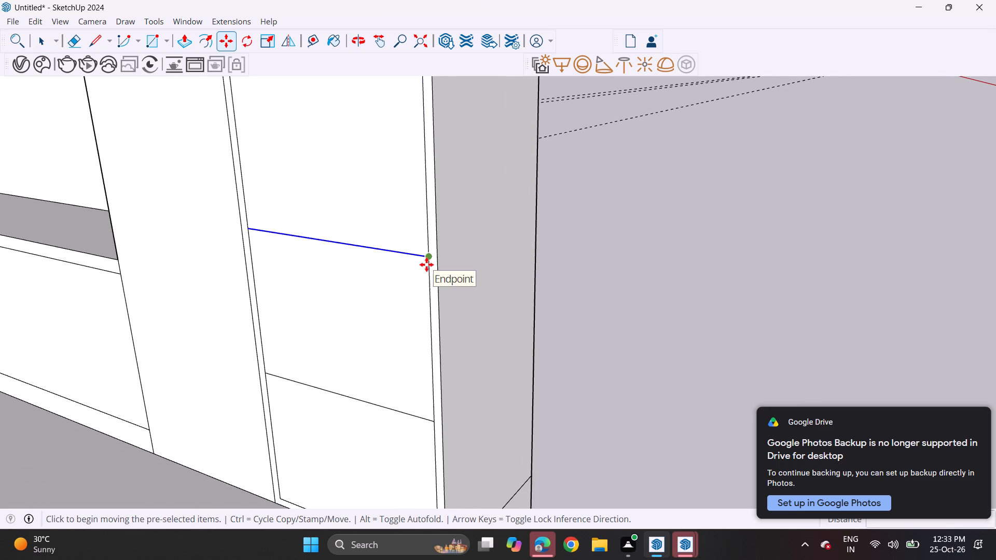
pyautogui.click(426, 264)
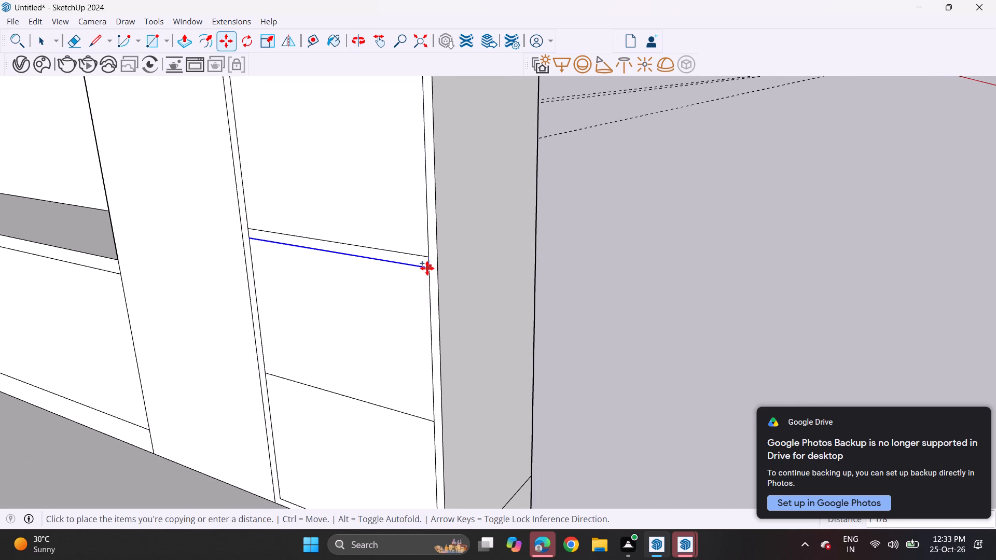
pyautogui.scroll(6, 427, 268)
pyautogui.click(427, 261)
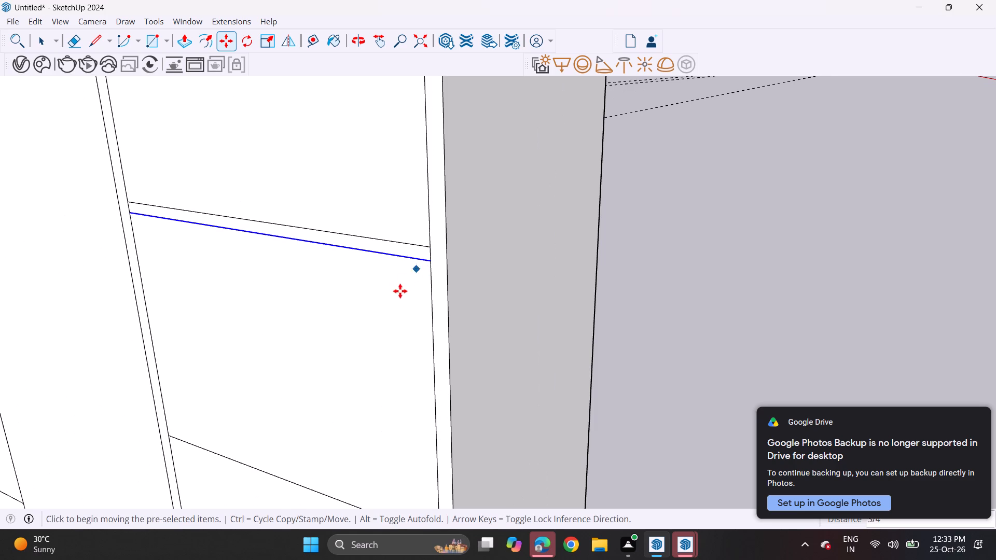
# Copy the lowest divider line about 1 1/4" down the inner frame edge to form its shelf thickness.
pyautogui.scroll(-7, 393, 316)
pyautogui.keyDown('shift'); pyautogui.moveTo(381, 373); pyautogui.dragTo(382, 228, button='middle'); pyautogui.keyUp('shift')
pyautogui.press('space')
pyautogui.click(390, 286)
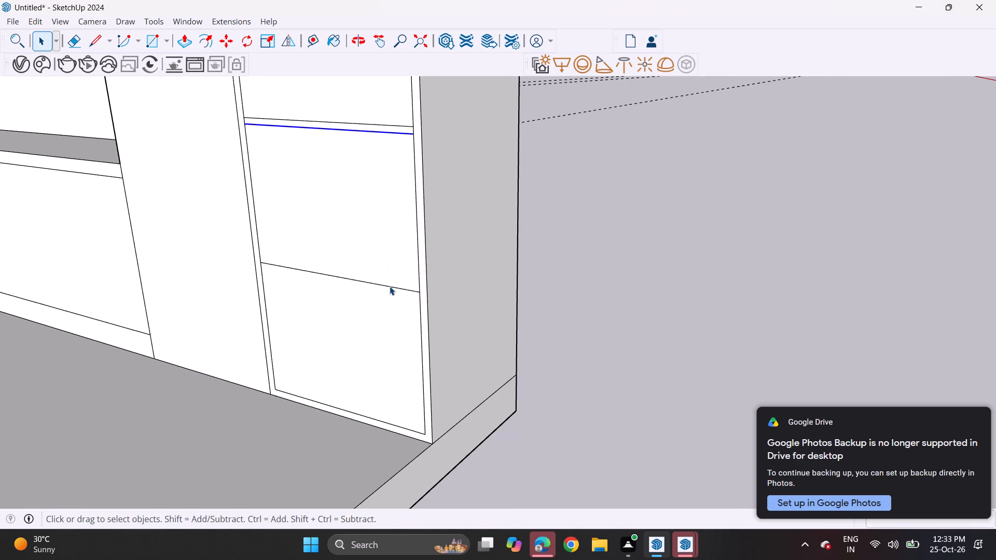
pyautogui.press('m')
pyautogui.click(418, 287)
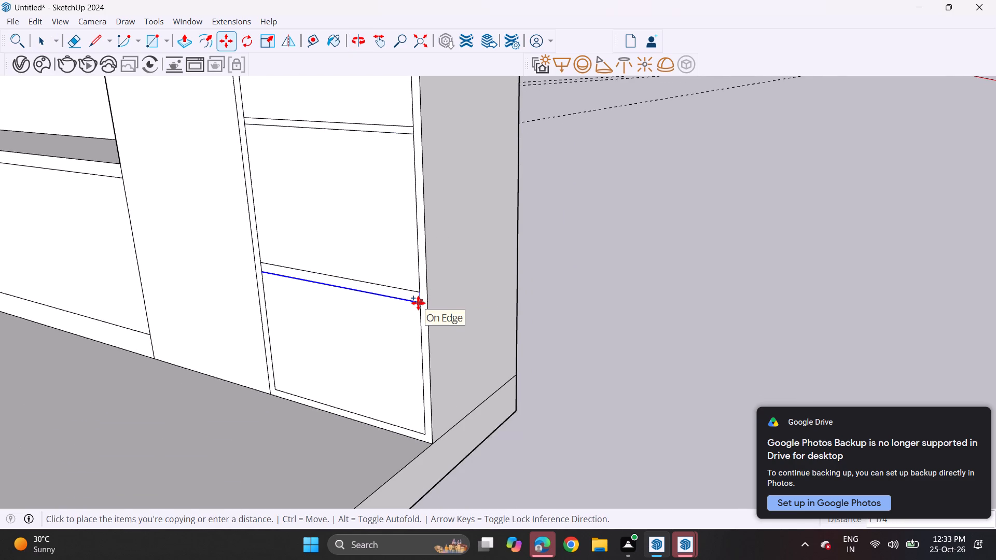
pyautogui.click(418, 303)
# Push the top compartment face of the divided frame about 1' 10" into the wall with Push/Pull.
pyautogui.scroll(-6, 365, 246)
pyautogui.keyDown('shift'); pyautogui.moveTo(358, 256); pyautogui.dragTo(387, 359, button='middle'); pyautogui.keyUp('shift')
pyautogui.keyDown('shift'); pyautogui.scroll(-1, 387, 359); pyautogui.keyUp('shift')
pyautogui.moveTo(358, 327); pyautogui.dragTo(331, 278, button='middle')
pyautogui.scroll(1, 331, 278)
pyautogui.scroll(-6, 326, 261)
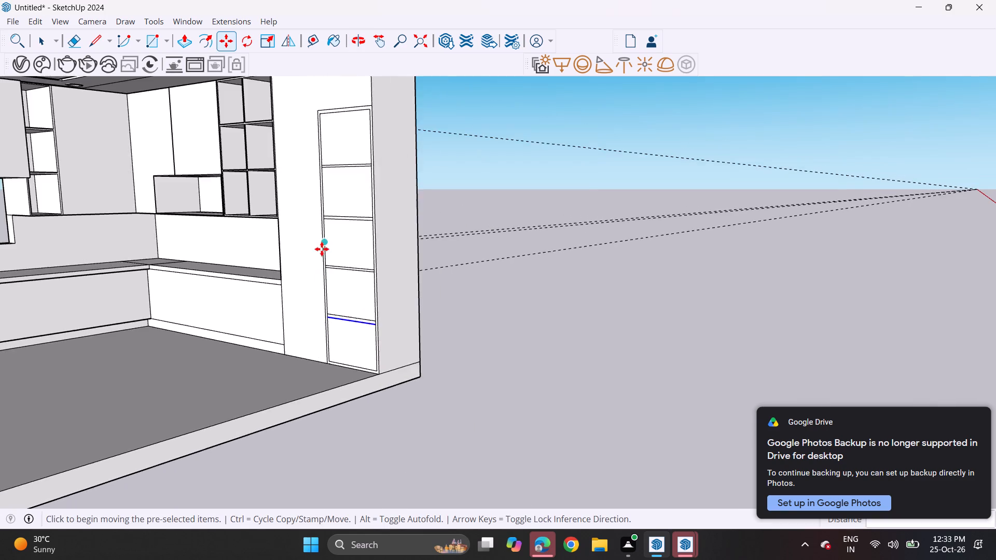
pyautogui.moveTo(323, 248); pyautogui.dragTo(359, 298, button='middle')
pyautogui.click(184, 39)
pyautogui.scroll(-1, 364, 210)
pyautogui.moveTo(362, 214); pyautogui.dragTo(358, 242, button='middle')
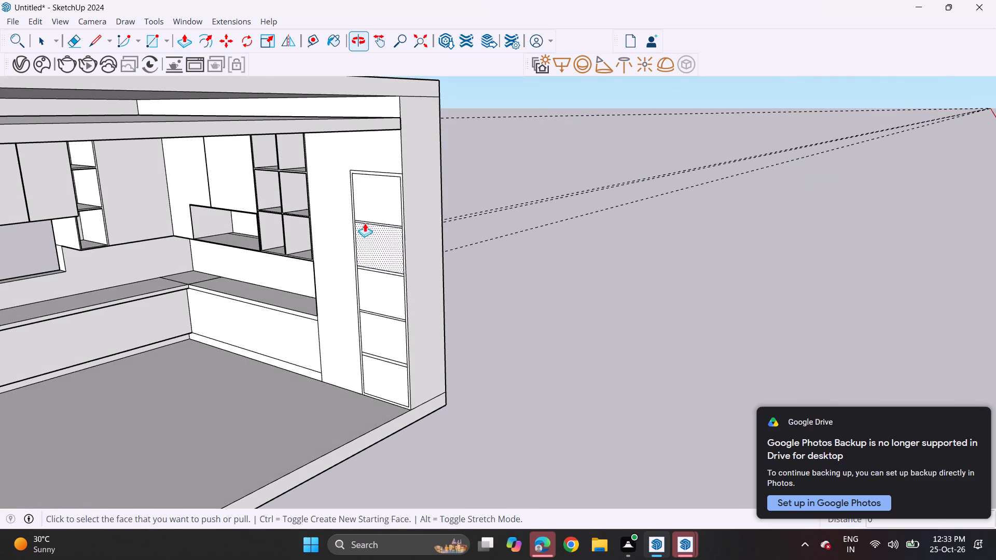
pyautogui.click(381, 205)
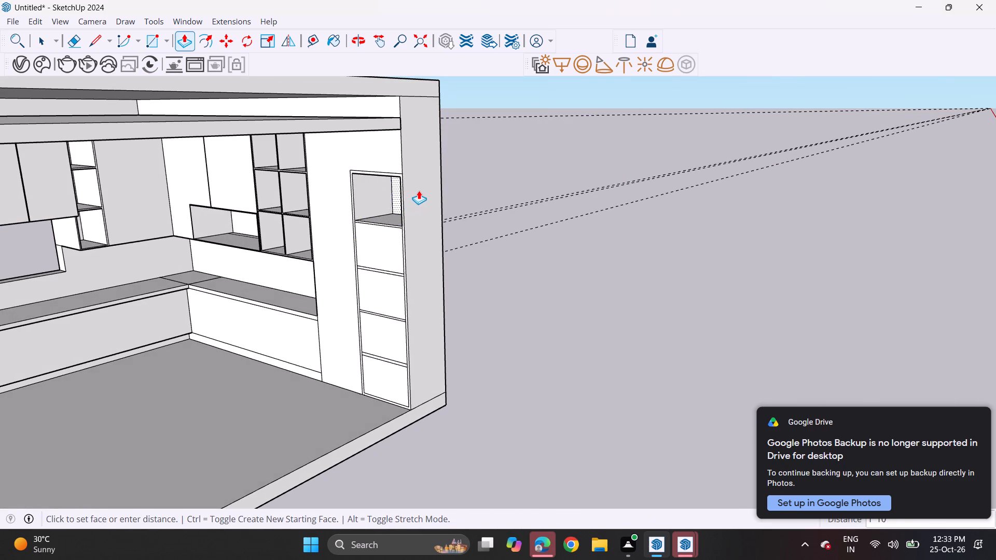
pyautogui.click(416, 190)
# Repeat the same push depth on the four compartment faces below to form open shelf niches.
pyautogui.doubleClick(383, 251)
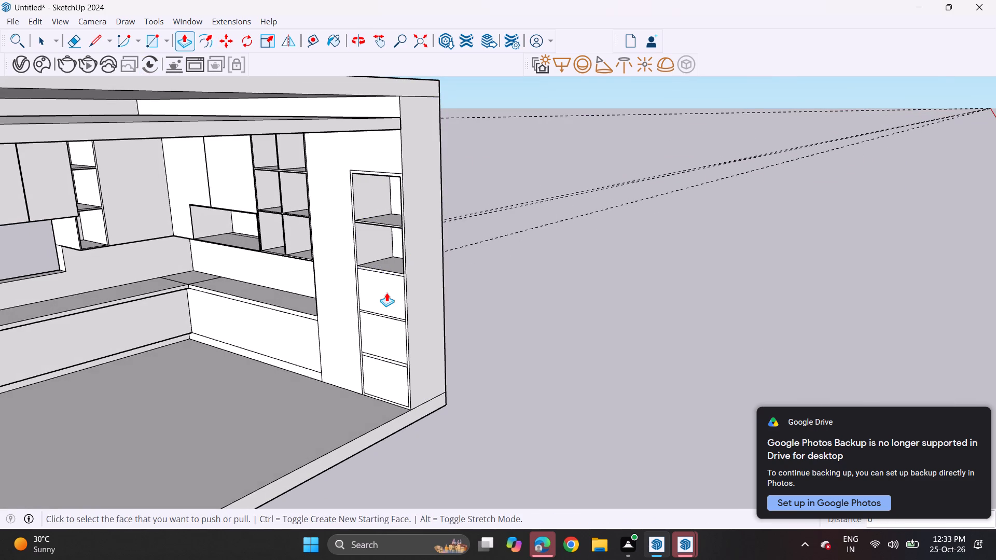
pyautogui.doubleClick(387, 292)
pyautogui.doubleClick(377, 333)
pyautogui.doubleClick(381, 372)
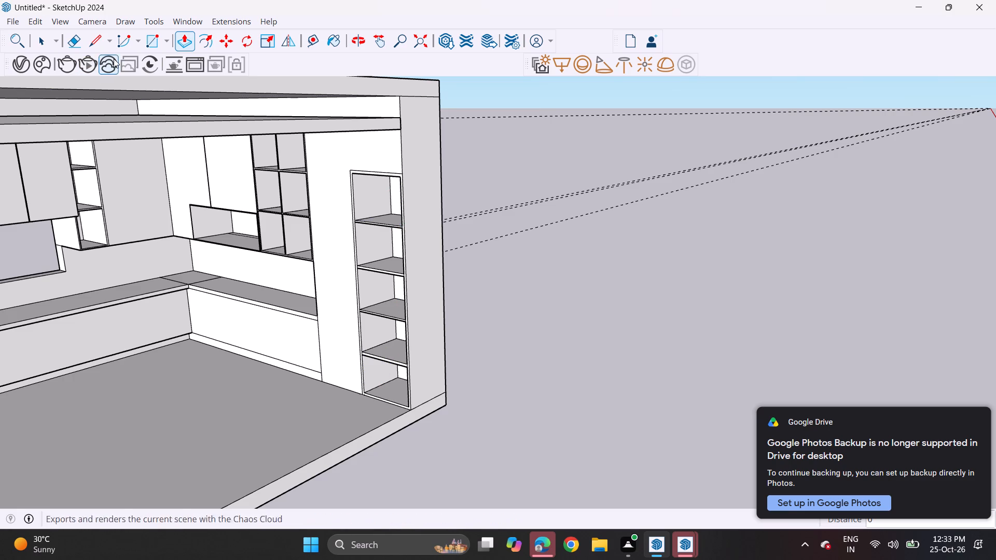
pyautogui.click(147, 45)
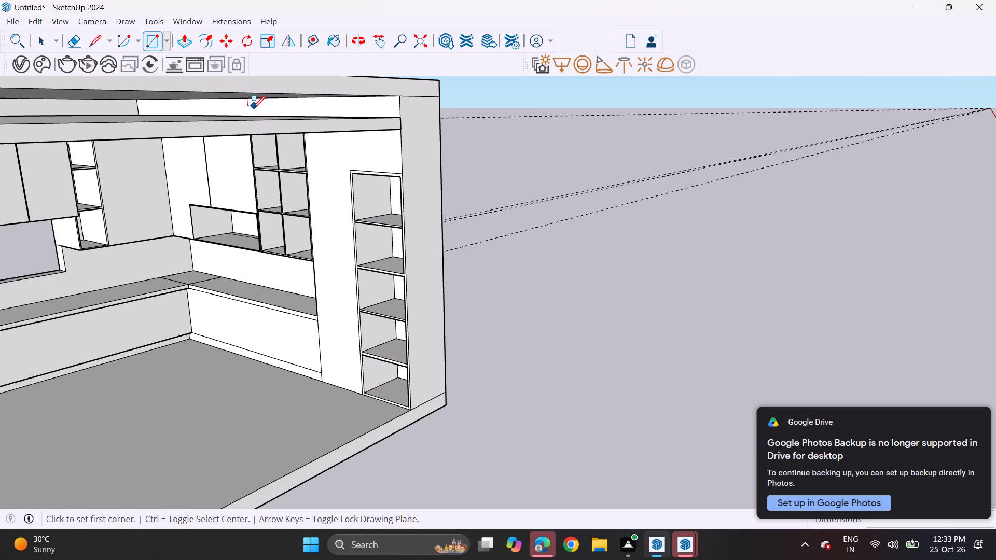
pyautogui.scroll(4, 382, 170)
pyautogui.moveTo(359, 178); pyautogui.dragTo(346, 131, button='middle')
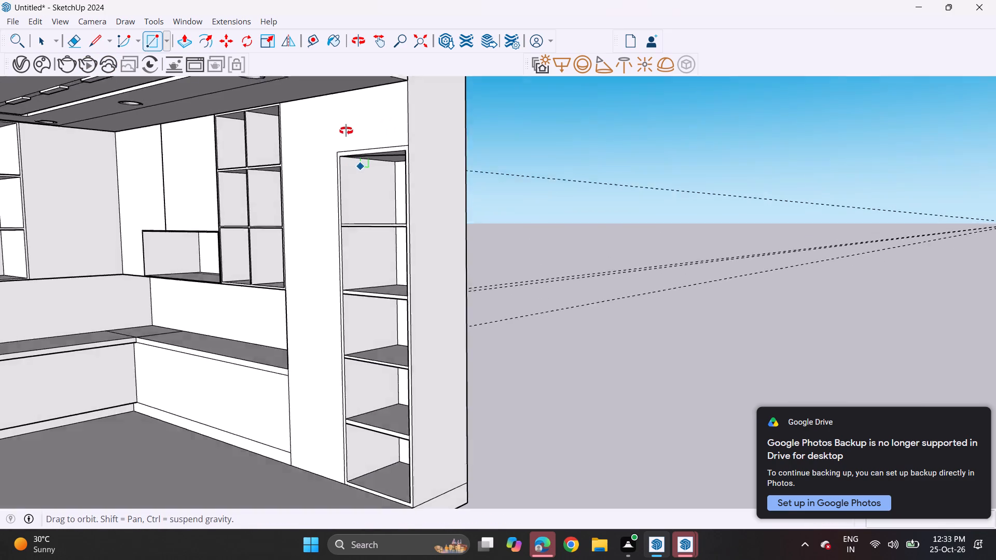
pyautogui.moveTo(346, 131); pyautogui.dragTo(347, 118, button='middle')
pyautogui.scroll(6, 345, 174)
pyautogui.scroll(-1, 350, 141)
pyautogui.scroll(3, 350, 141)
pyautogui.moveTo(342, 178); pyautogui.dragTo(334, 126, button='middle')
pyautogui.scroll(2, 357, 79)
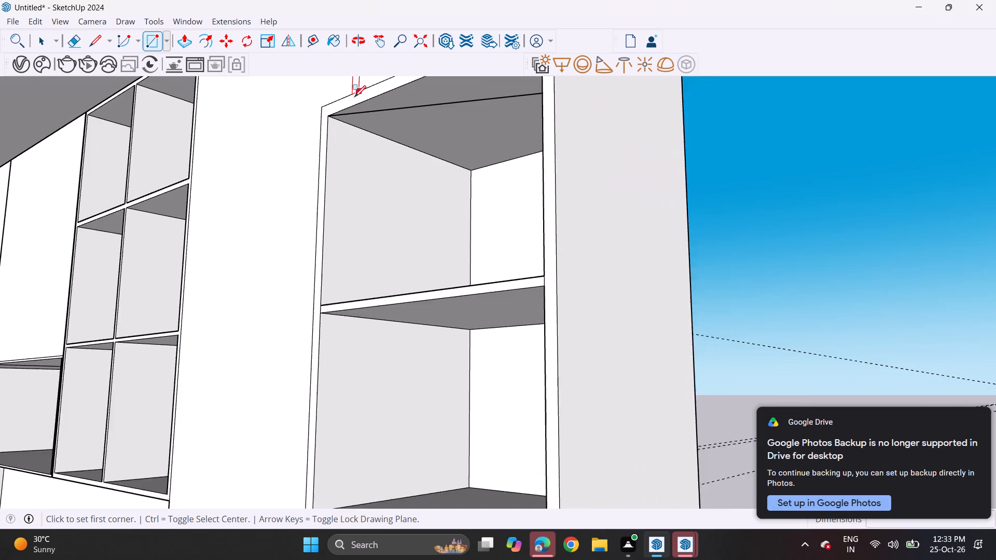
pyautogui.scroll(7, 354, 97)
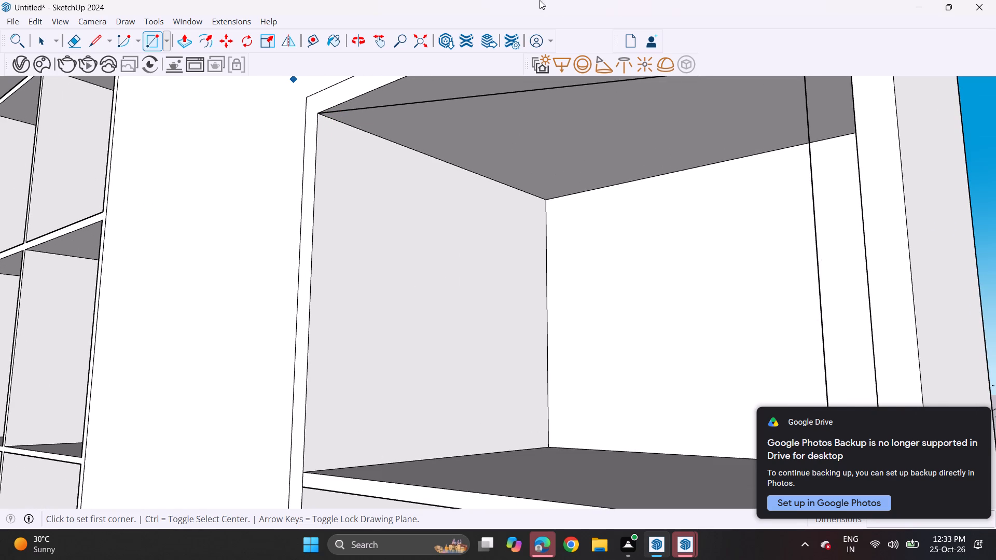
# Erase the two stray lines crossing the open top niche of the tall shelf unit.
pyautogui.click(75, 43)
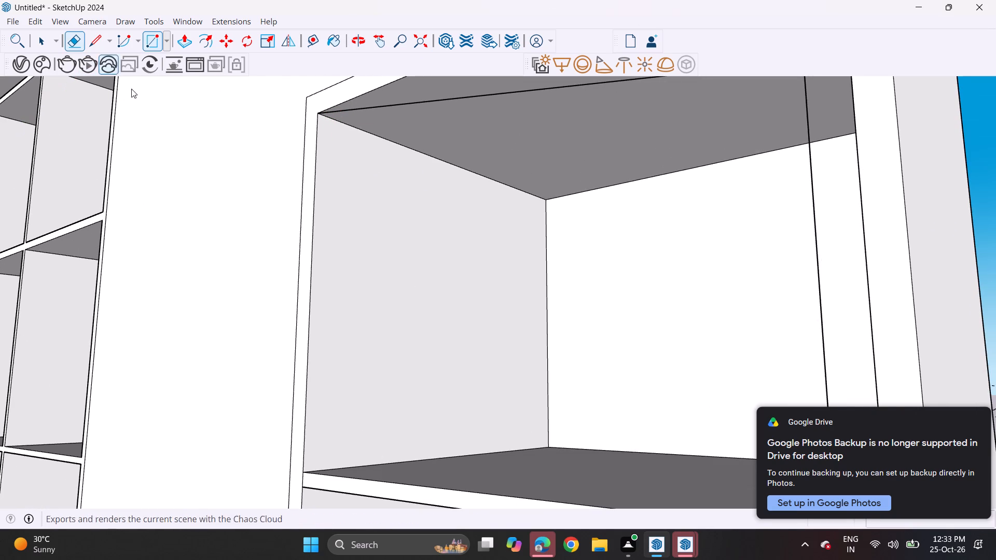
pyautogui.click(510, 95)
pyautogui.moveTo(508, 89); pyautogui.dragTo(509, 104)
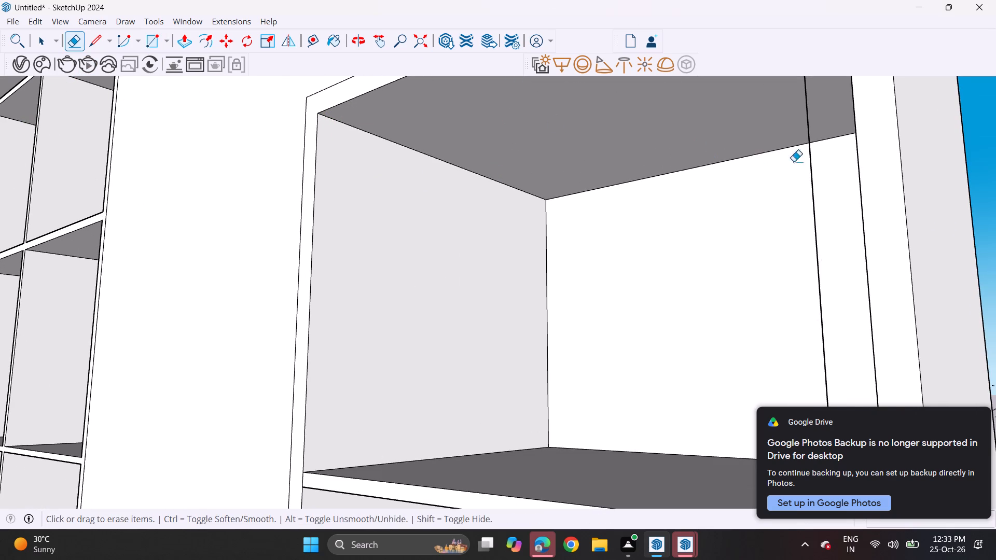
pyautogui.click(795, 188)
pyautogui.moveTo(820, 183); pyautogui.dragTo(788, 205)
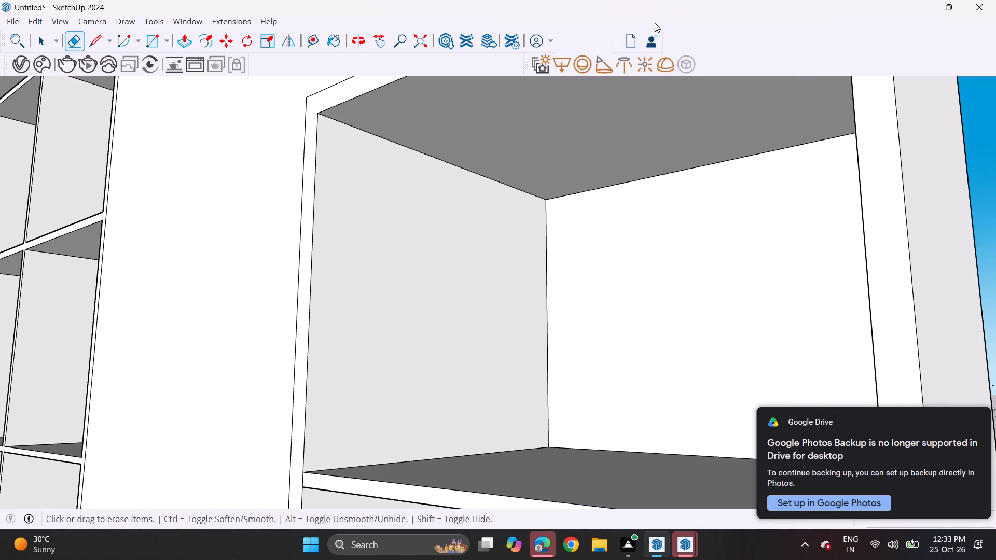
pyautogui.scroll(-5, 655, 23)
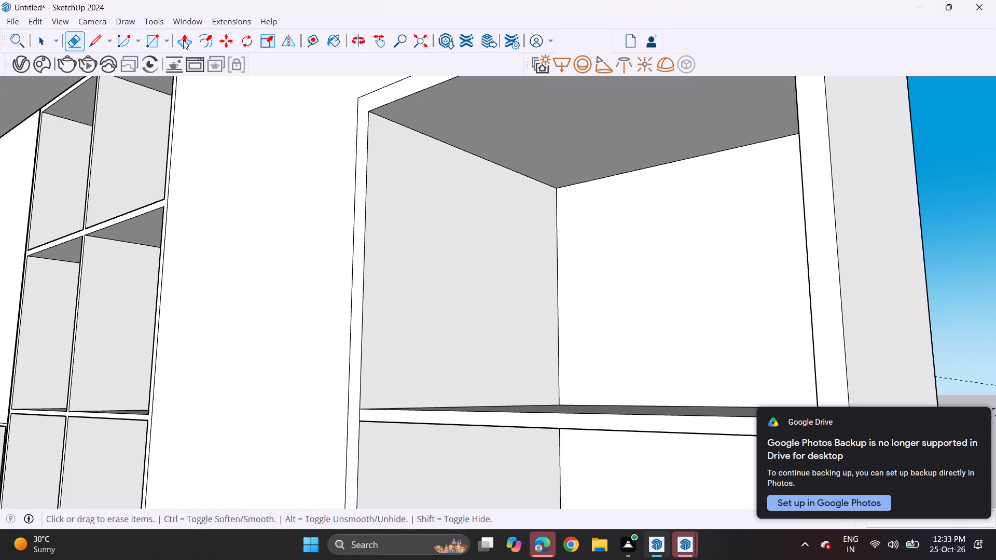
# Draw a rectangle about 1' 6 1/8" by 2' 7/8" across the front opening of the top niche.
pyautogui.click(156, 40)
pyautogui.moveTo(415, 321); pyautogui.dragTo(398, 348, button='middle')
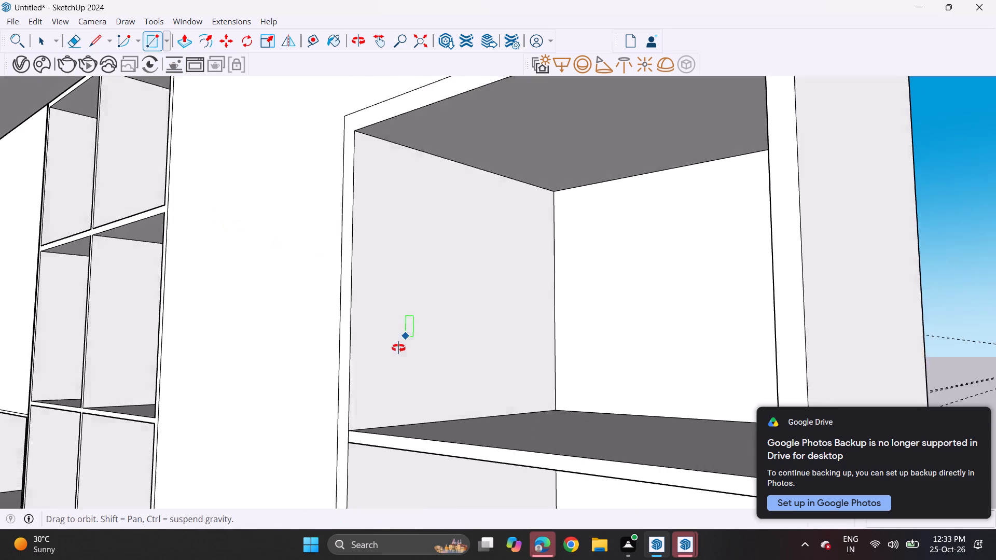
pyautogui.moveTo(398, 348); pyautogui.dragTo(398, 352, button='middle')
pyautogui.scroll(2, 362, 432)
pyautogui.click(338, 459)
pyautogui.scroll(-7, 436, 286)
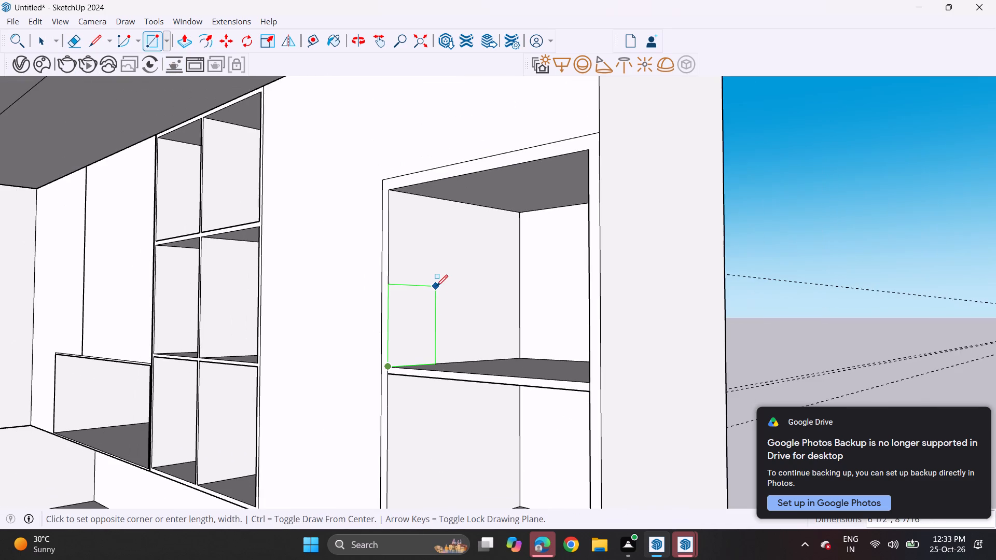
pyautogui.click(587, 153)
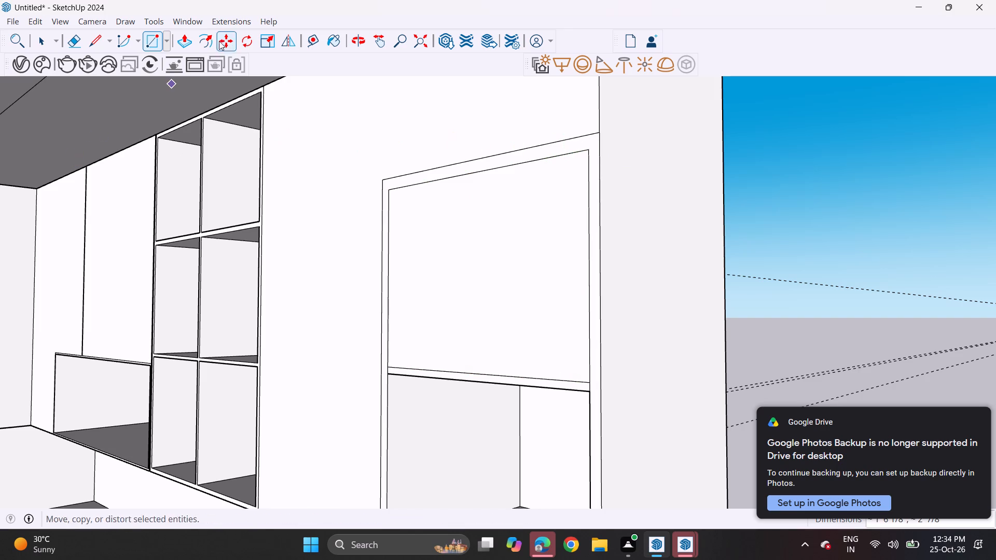
# Paint the top niche's front panel with Mirror 02 from the Glass and Mirrors materials.
pyautogui.click(178, 21)
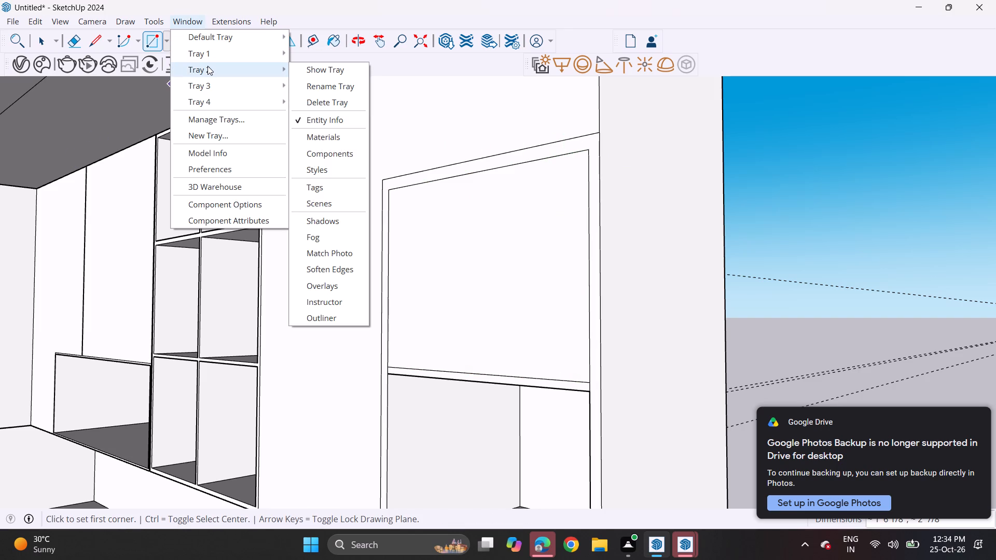
pyautogui.click(208, 66)
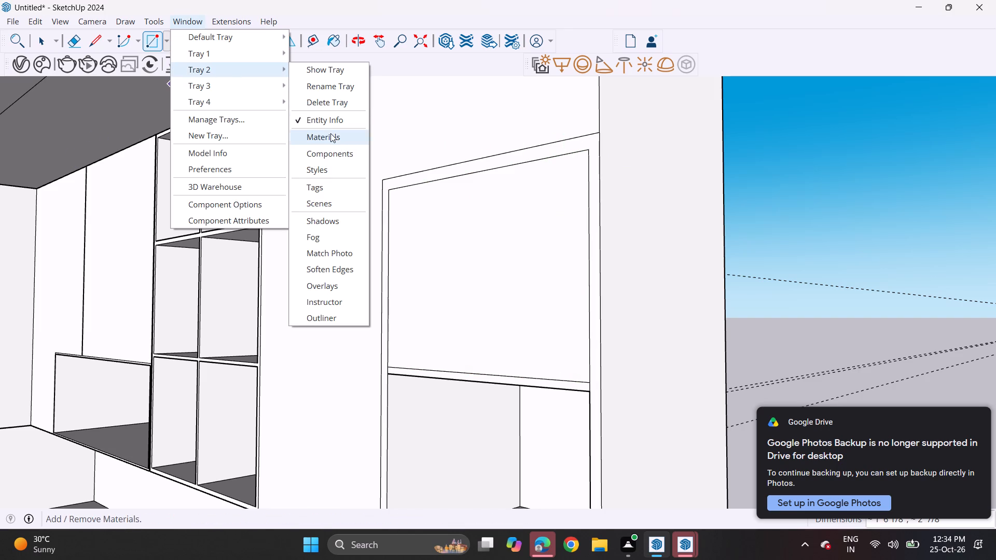
pyautogui.click(329, 138)
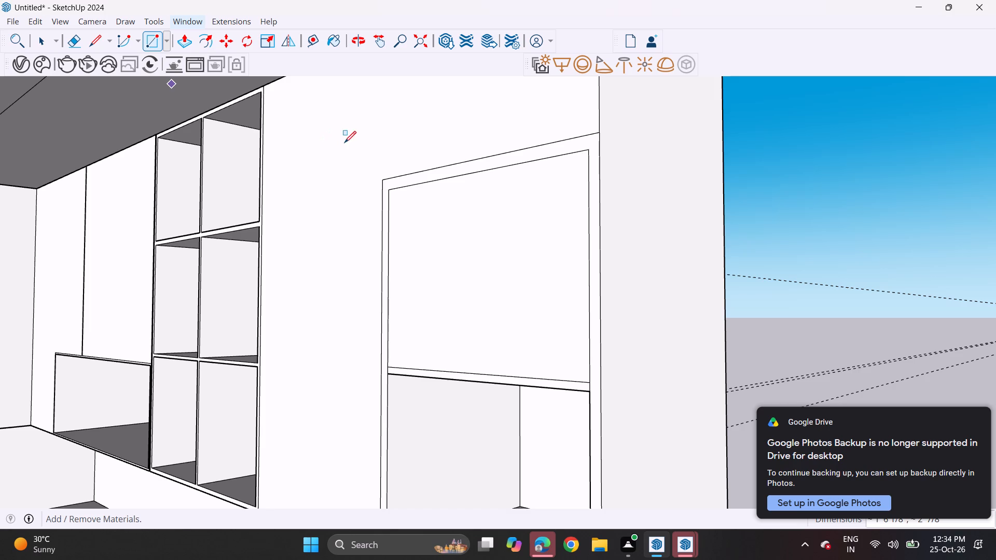
pyautogui.click(844, 283)
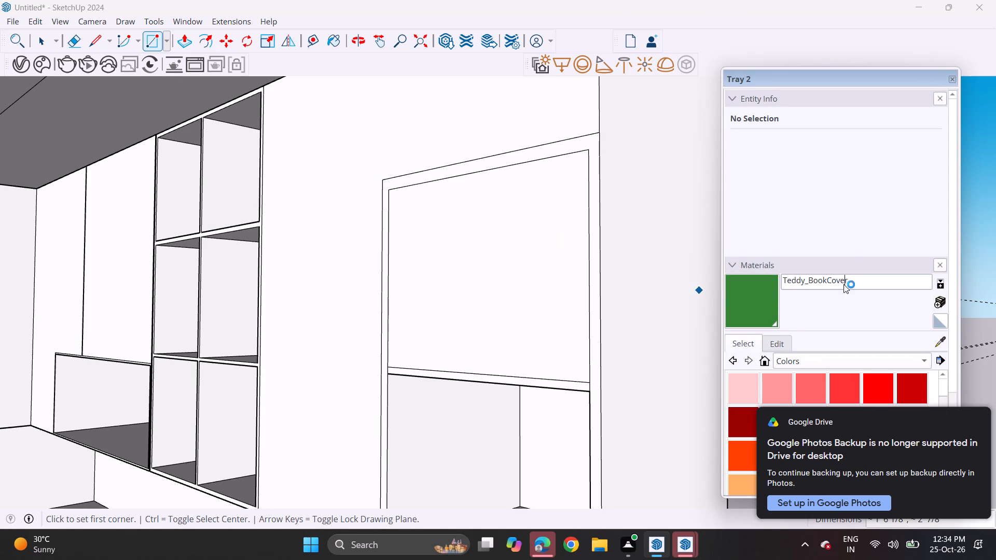
pyautogui.click(973, 422)
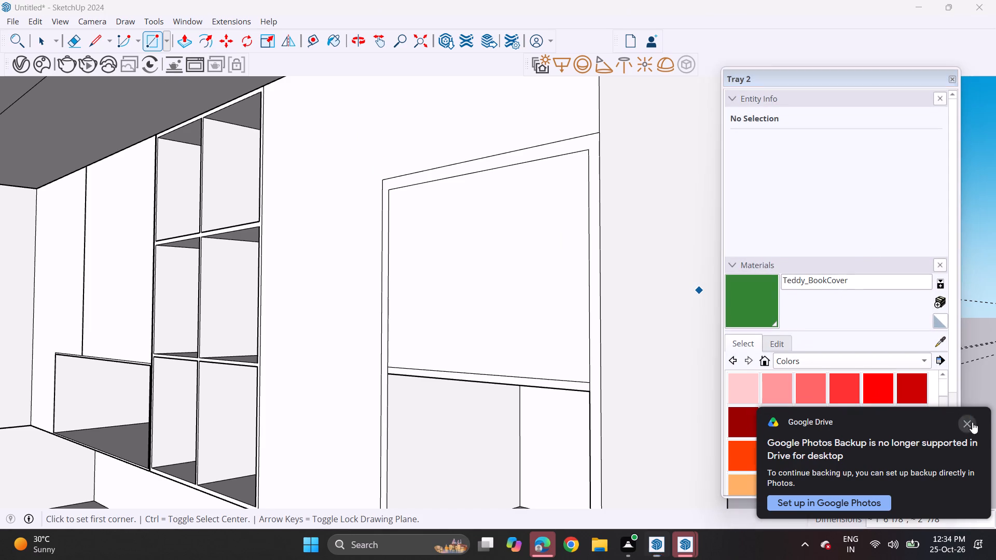
pyautogui.click(836, 367)
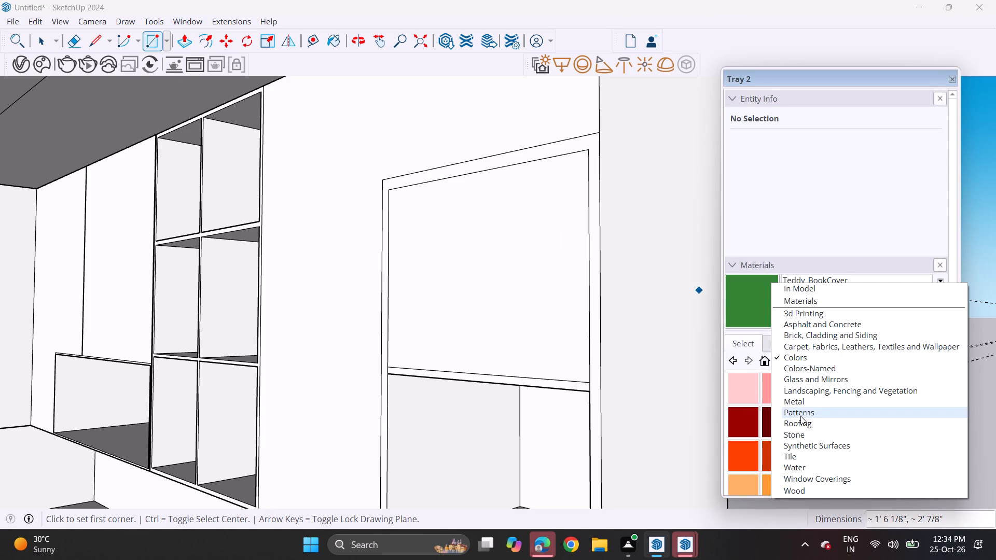
pyautogui.click(817, 383)
pyautogui.click(770, 390)
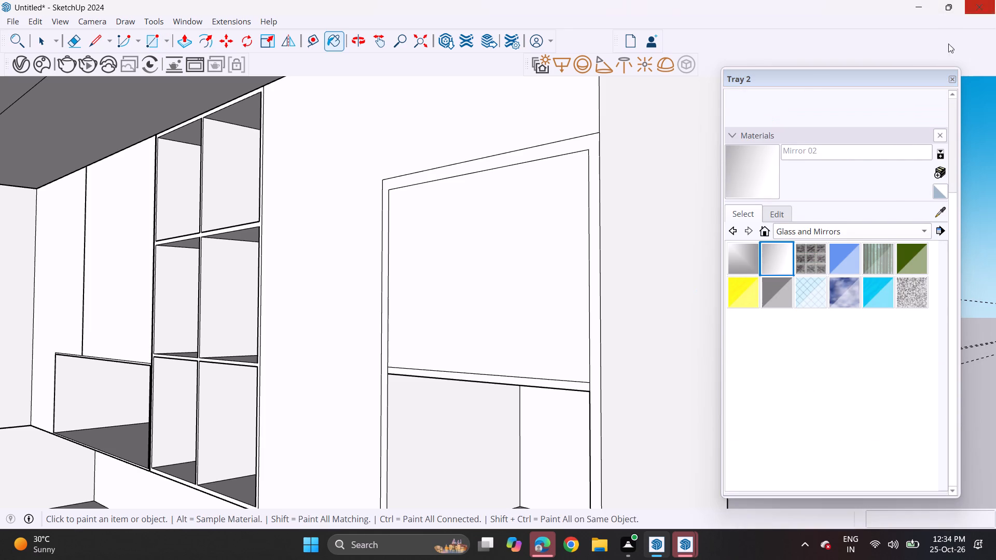
pyautogui.click(491, 284)
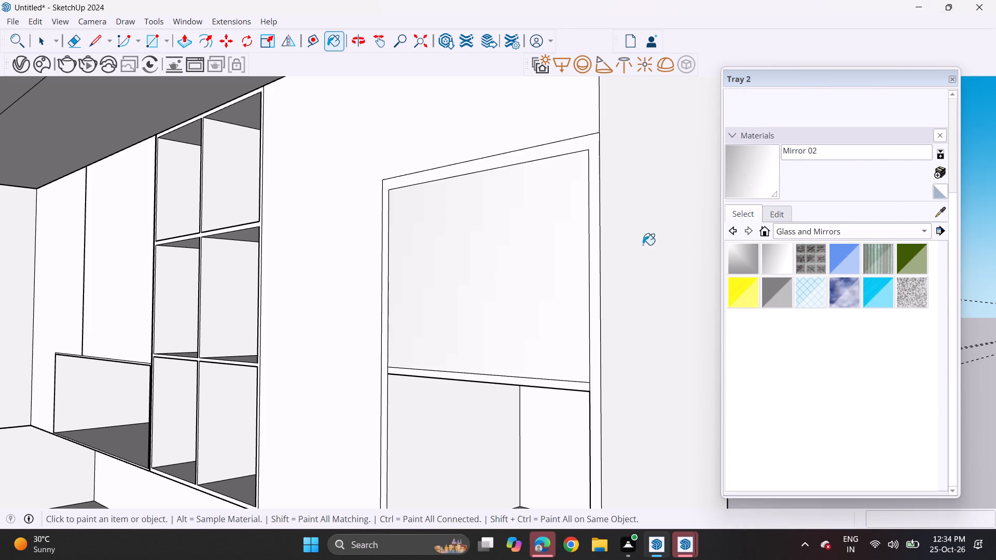
# Edit the Mirror 02 material to 54 opacity and tint it a light orange-tan.
pyautogui.click(773, 213)
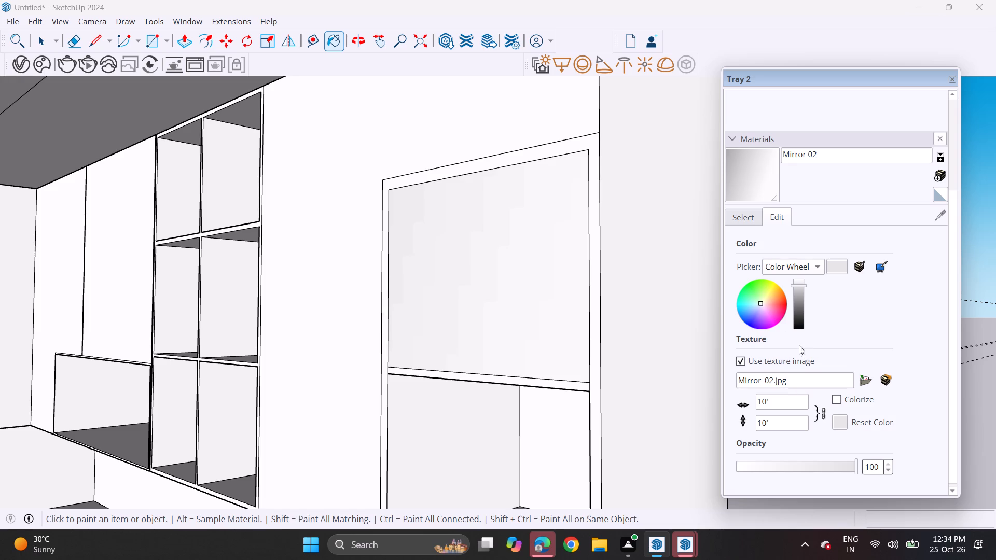
pyautogui.click(801, 465)
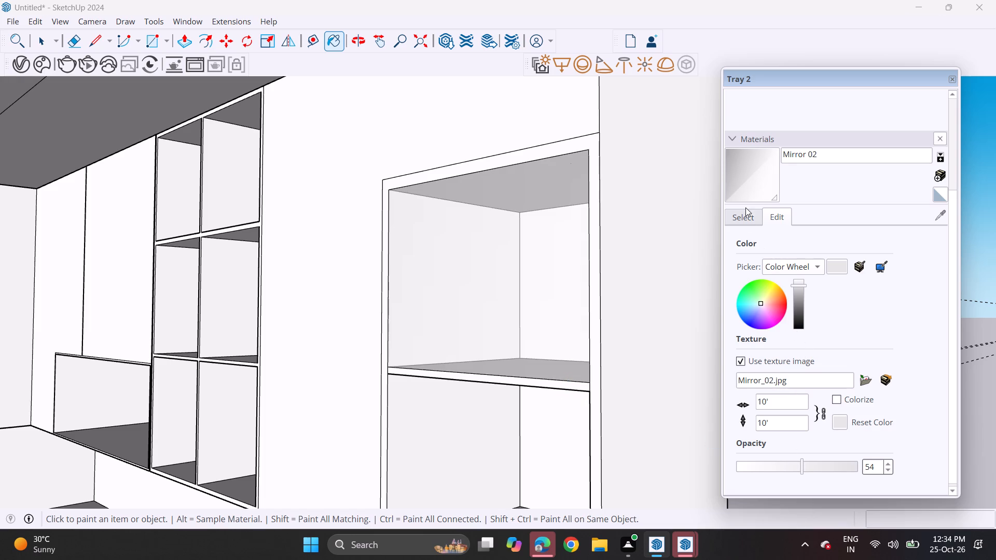
pyautogui.click(766, 306)
pyautogui.click(765, 298)
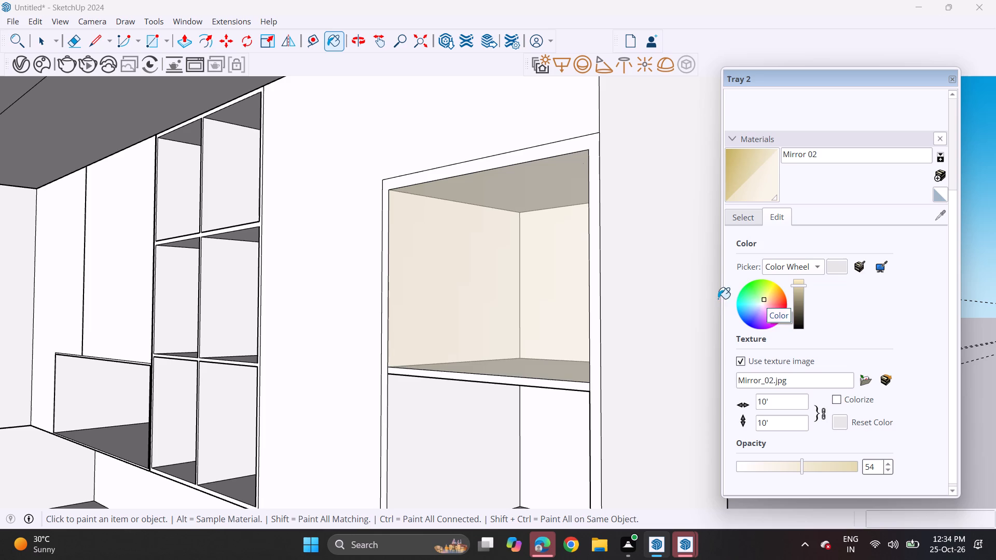
pyautogui.click(768, 298)
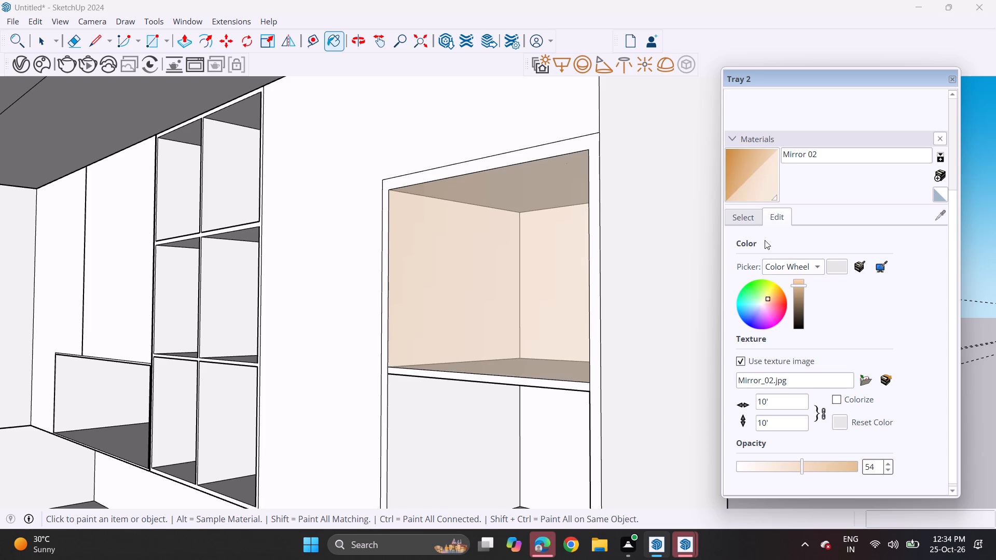
# Draw a rectangle across the front opening of the second niche from the top.
pyautogui.click(758, 180)
pyautogui.scroll(-2, 652, 258)
pyautogui.keyDown('shift'); pyautogui.moveTo(633, 268); pyautogui.dragTo(624, 89, button='middle'); pyautogui.keyUp('shift')
pyautogui.scroll(1, 624, 88)
pyautogui.press('space')
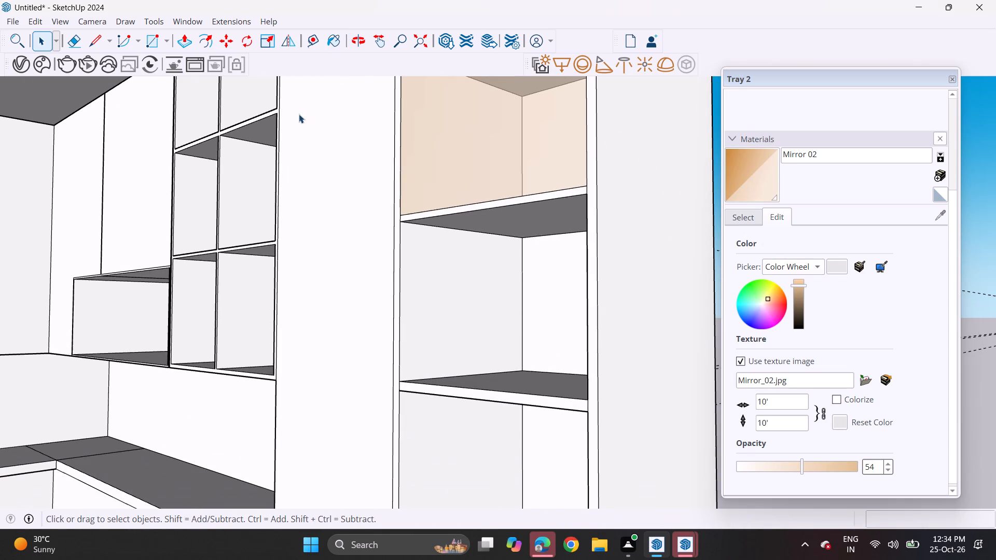
pyautogui.click(149, 42)
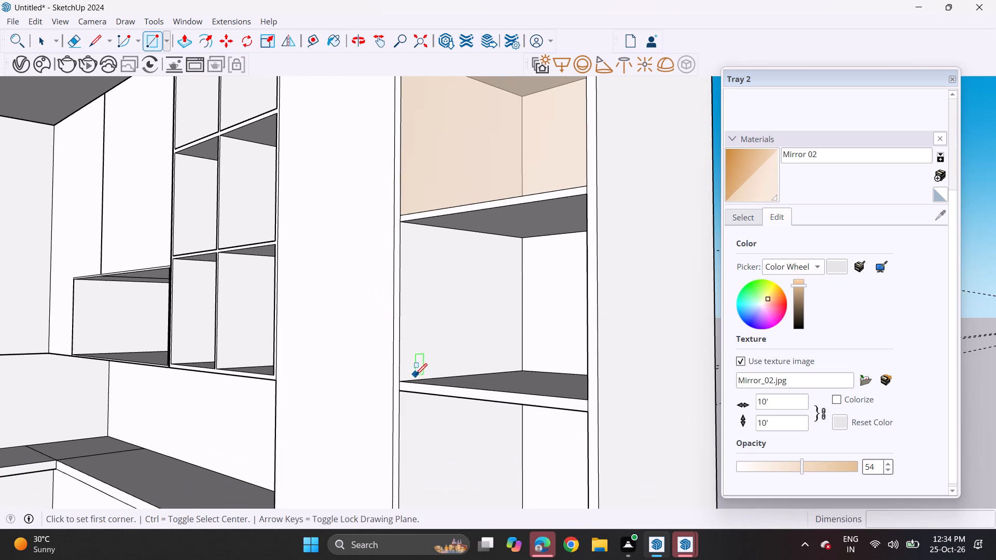
pyautogui.click(397, 383)
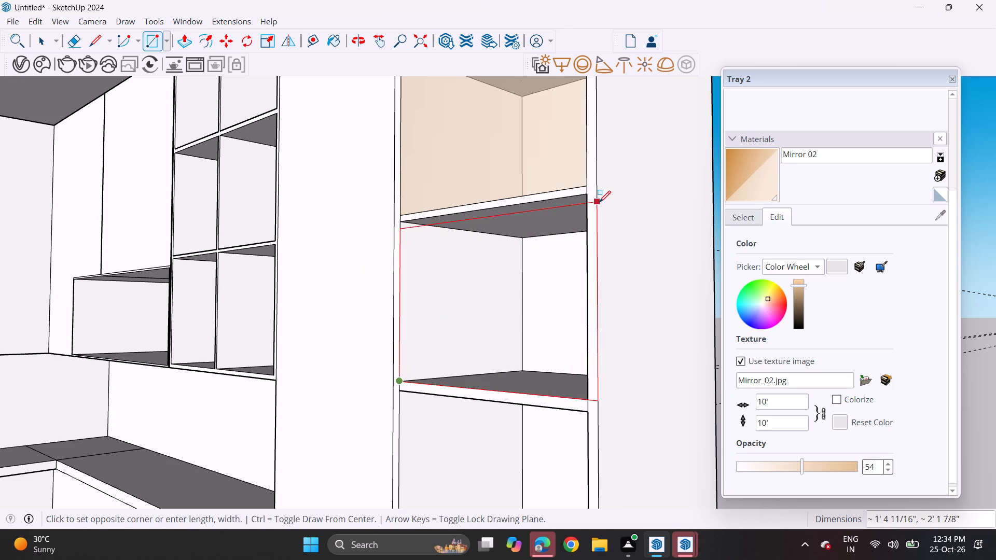
pyautogui.click(588, 199)
# Draw rectangles about 2' 7/8" wide across the front openings of the three lower niches.
pyautogui.scroll(-4, 512, 340)
pyautogui.moveTo(495, 410); pyautogui.dragTo(482, 375, button='middle')
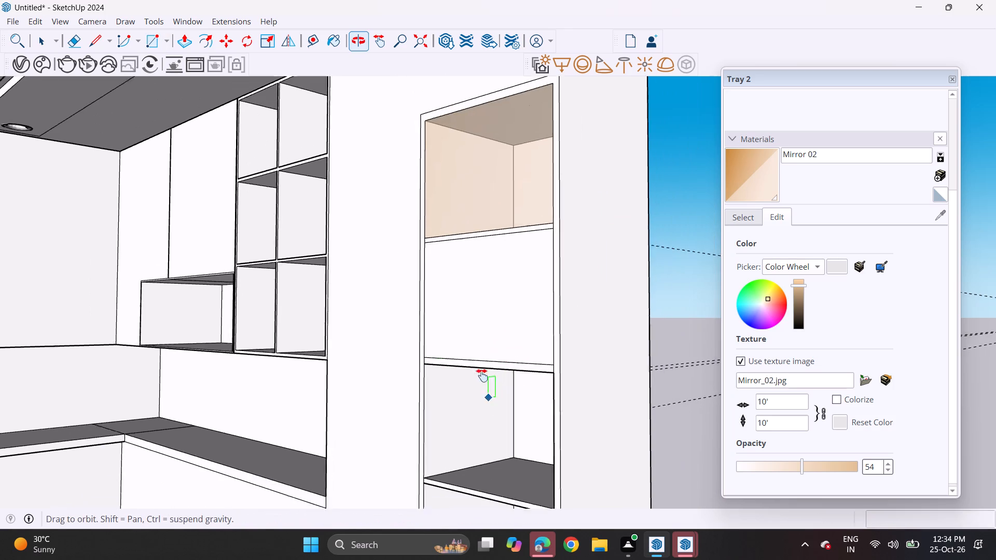
pyautogui.moveTo(482, 375); pyautogui.dragTo(476, 281, button='middle')
pyautogui.click(414, 347)
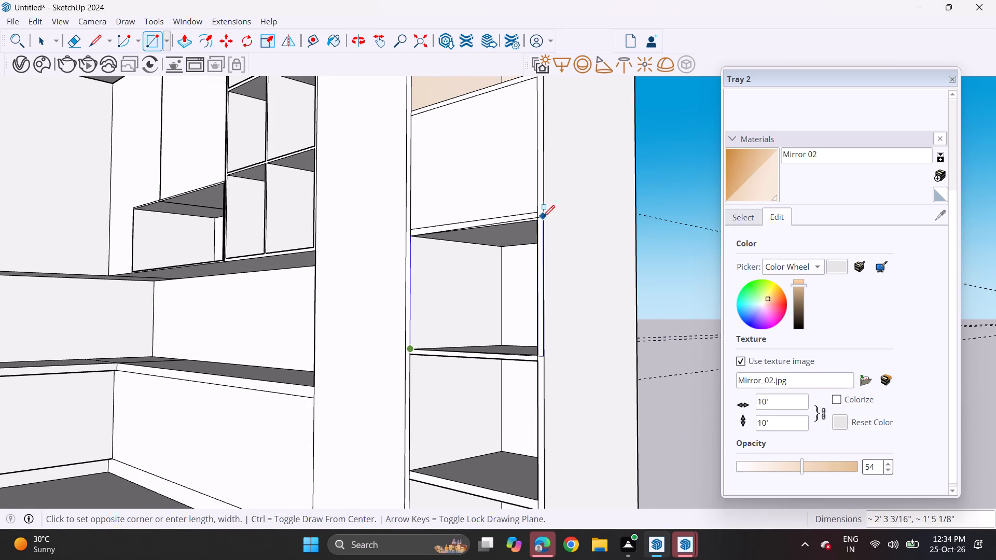
pyautogui.click(535, 220)
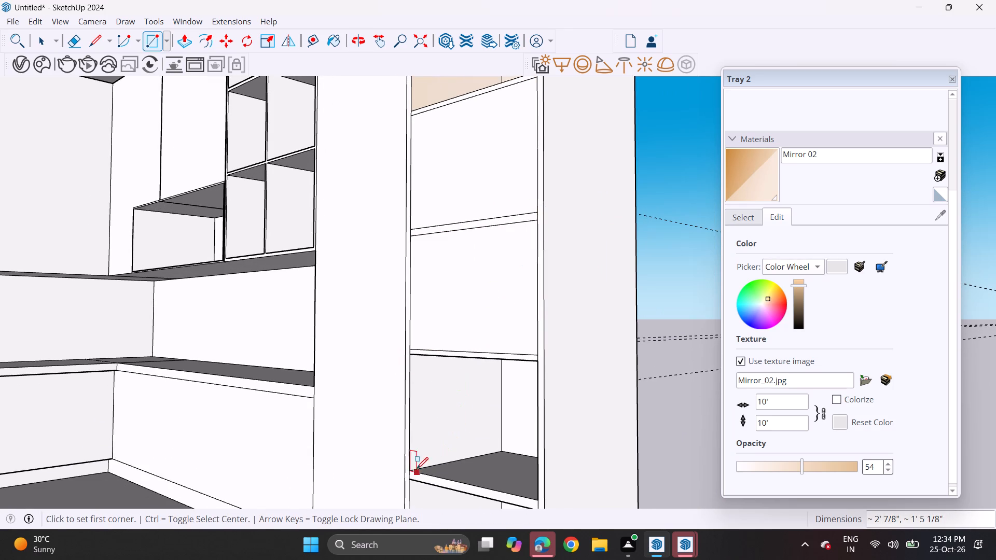
pyautogui.click(407, 469)
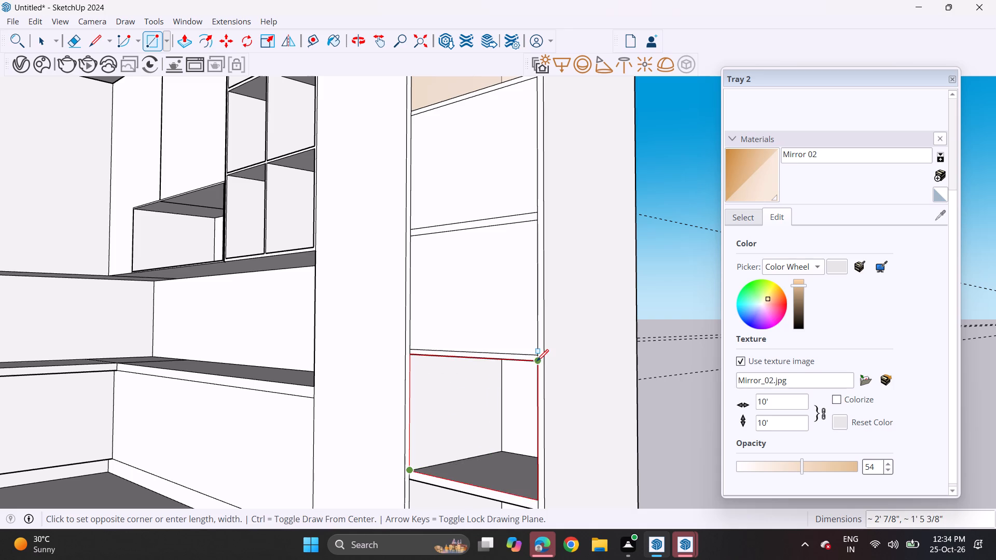
pyautogui.click(537, 361)
pyautogui.moveTo(486, 439); pyautogui.dragTo(493, 307, button='middle')
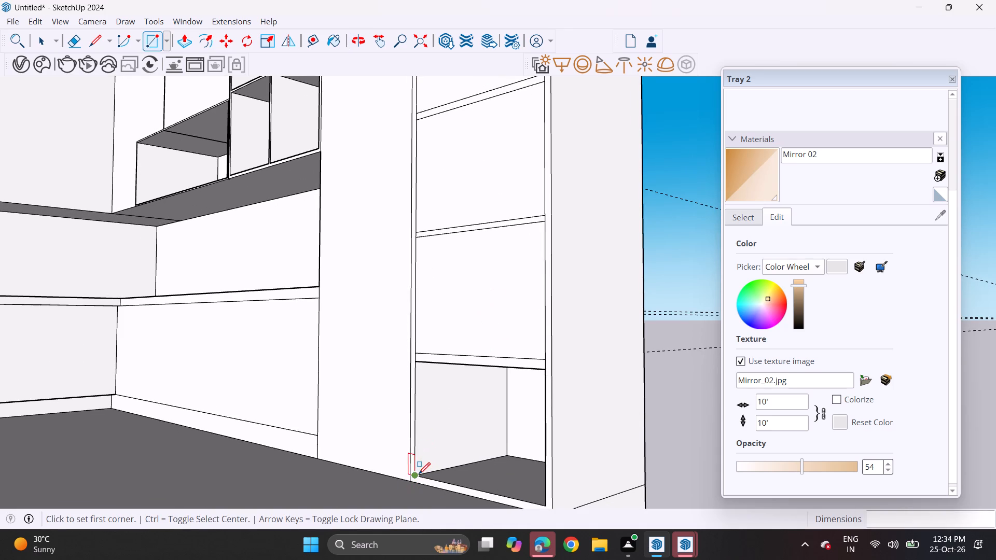
pyautogui.click(419, 474)
pyautogui.click(547, 373)
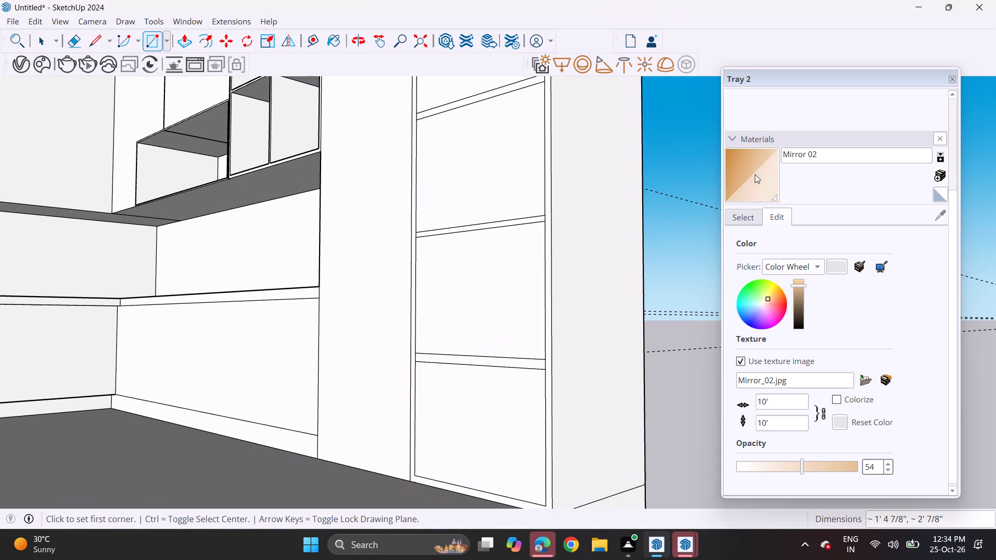
# Paint the four lower niche front panels with the tinted Mirror 02 material.
pyautogui.click(757, 164)
pyautogui.keyDown('shift'); pyautogui.moveTo(618, 276); pyautogui.dragTo(621, 436, button='middle'); pyautogui.keyUp('shift')
pyautogui.click(501, 226)
pyautogui.click(479, 318)
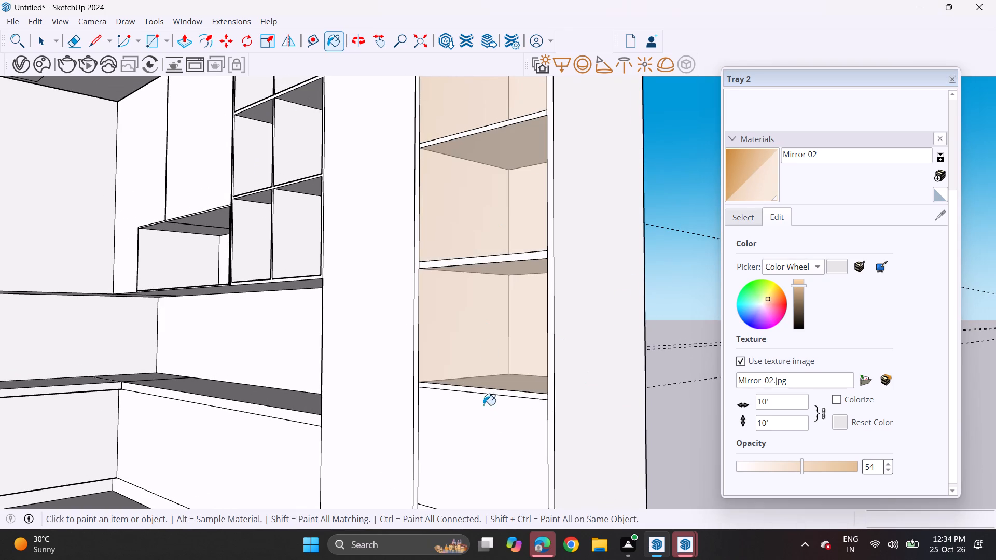
pyautogui.click(488, 439)
pyautogui.keyDown('shift'); pyautogui.moveTo(493, 440); pyautogui.dragTo(517, 245, button='middle'); pyautogui.keyUp('shift')
pyautogui.click(490, 396)
# Paint the frame around the tall five-shelf glass unit with the near-black Color M08.
pyautogui.moveTo(531, 284); pyautogui.dragTo(530, 363, button='middle')
pyautogui.moveTo(535, 303); pyautogui.dragTo(540, 335, button='middle')
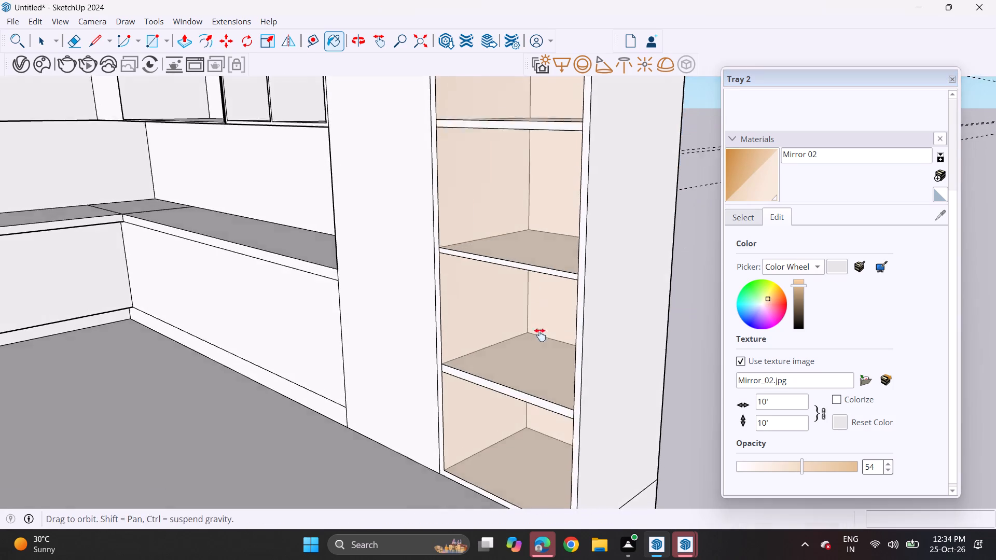
pyautogui.moveTo(540, 335); pyautogui.dragTo(536, 396, button='middle')
pyautogui.scroll(-6, 531, 359)
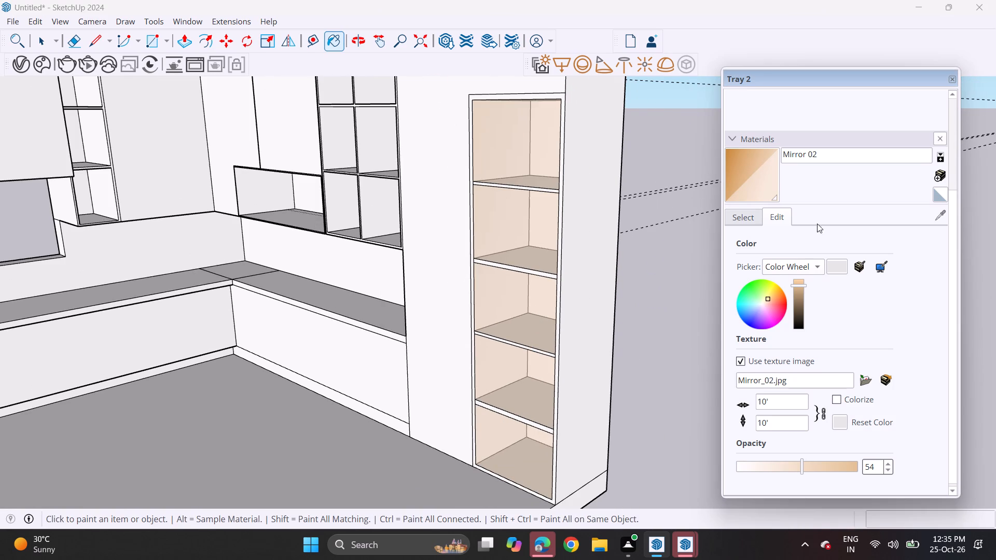
pyautogui.click(745, 214)
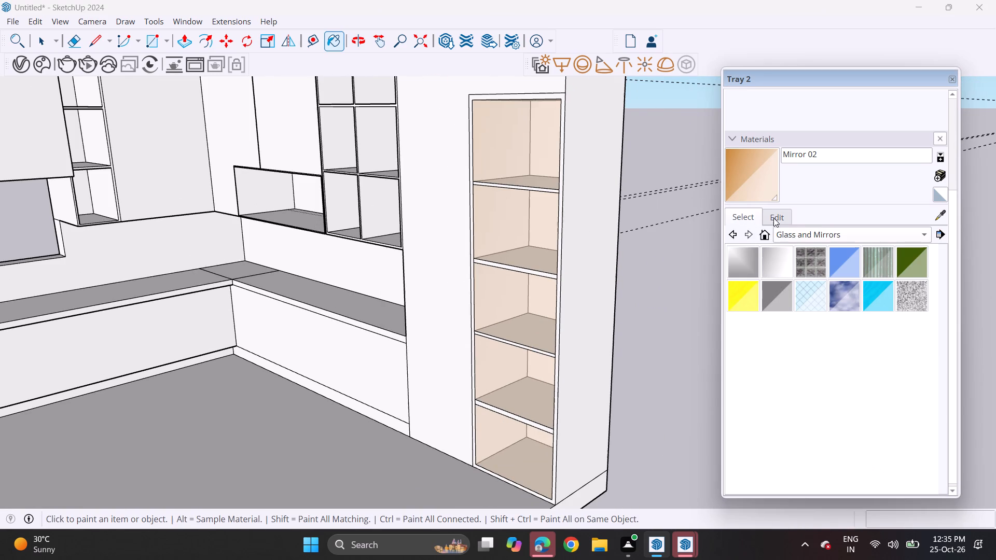
pyautogui.click(807, 232)
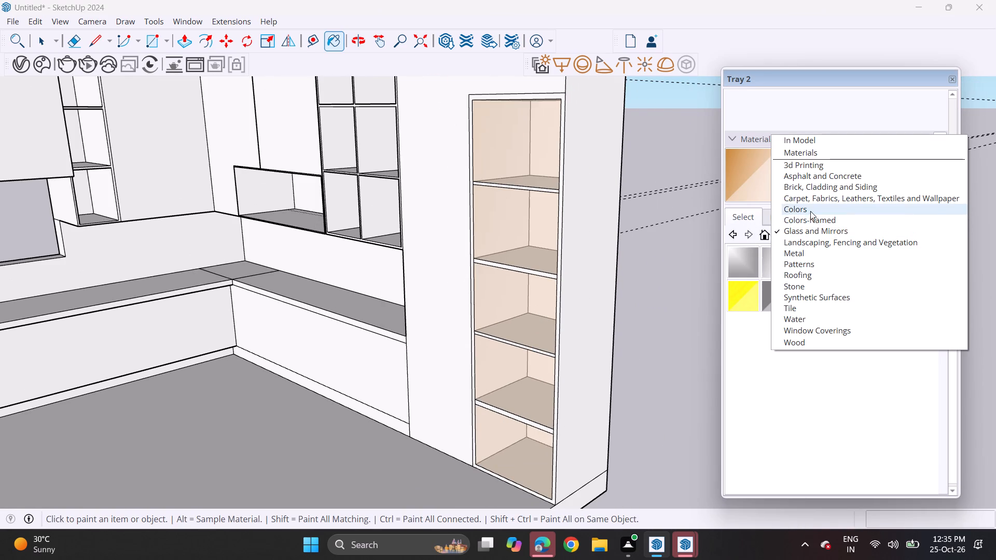
pyautogui.click(810, 211)
pyautogui.scroll(-16, 818, 330)
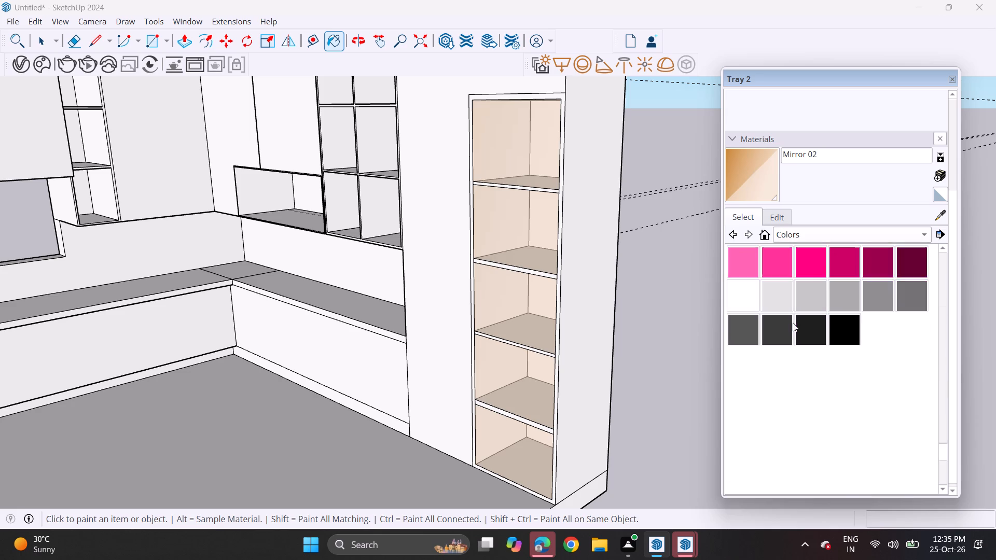
pyautogui.scroll(-6, 793, 323)
pyautogui.scroll(2, 787, 300)
pyautogui.click(811, 332)
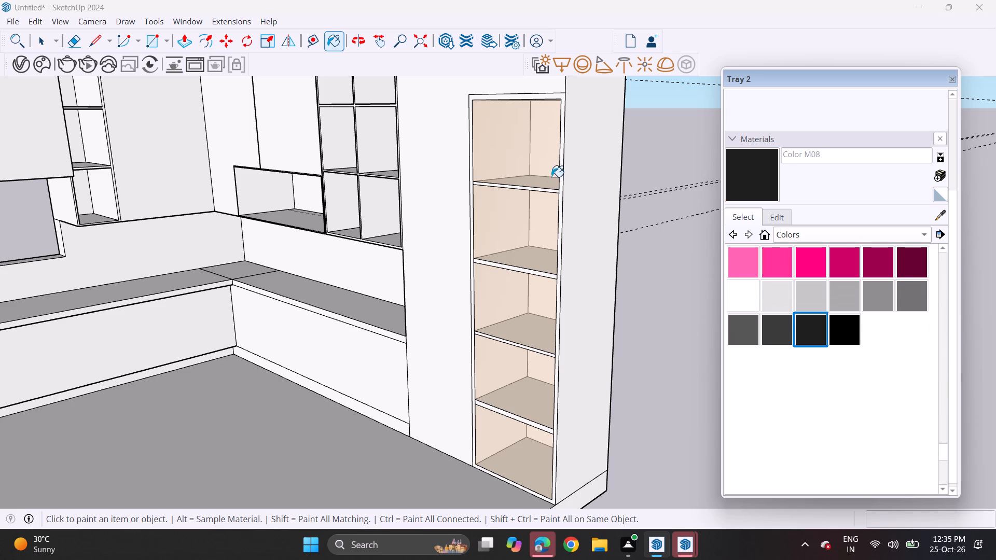
pyautogui.click(552, 96)
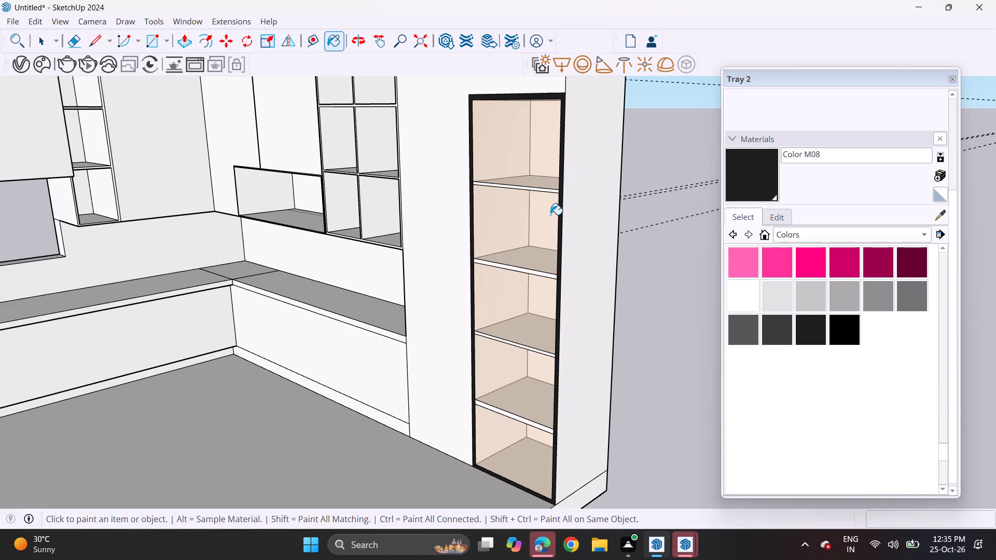
# Place a horizontal guide about 1' 8" above the floor on the blank tall cabinet front beside the glass unit.
pyautogui.scroll(-2, 558, 223)
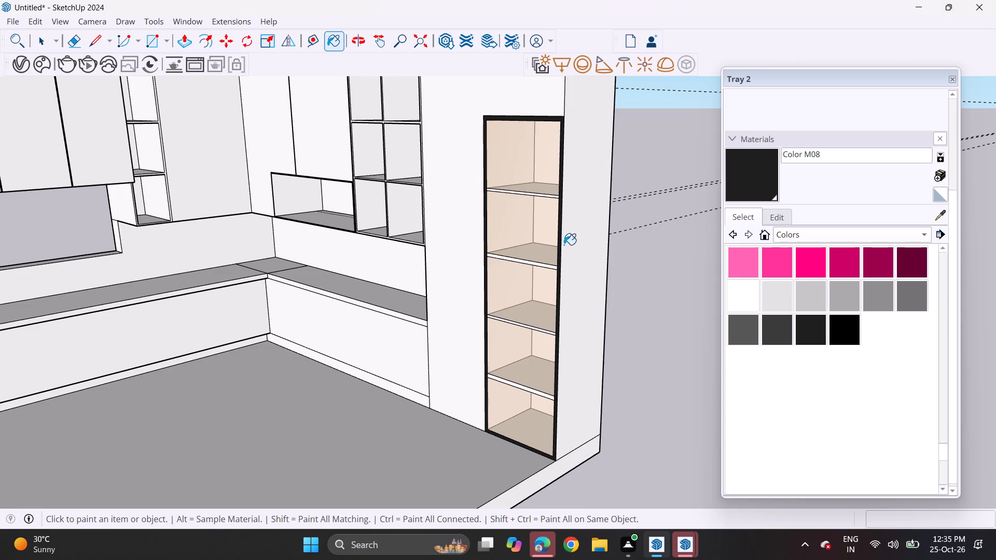
pyautogui.press('space')
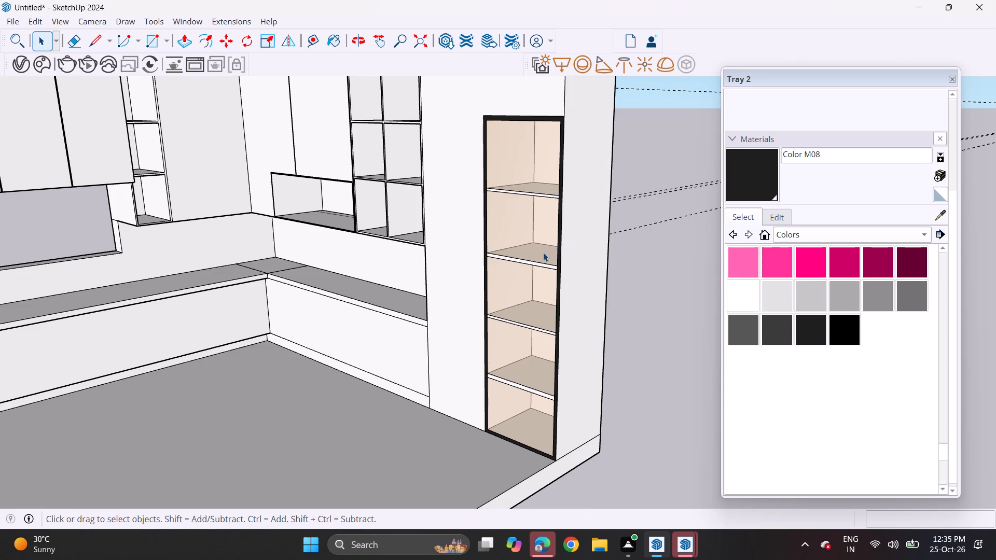
pyautogui.keyDown('shift'); pyautogui.moveTo(467, 304); pyautogui.dragTo(477, 323, button='middle'); pyautogui.keyUp('shift')
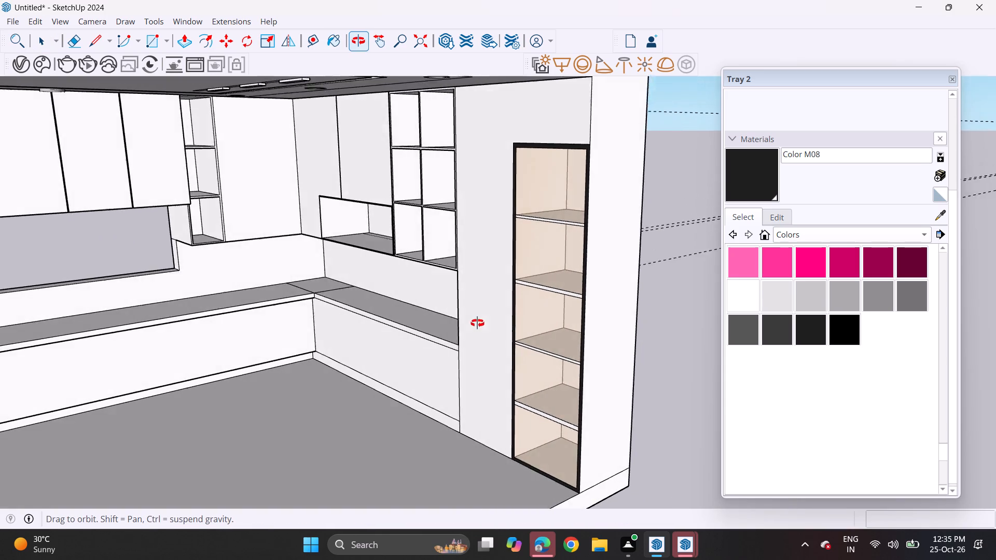
pyautogui.keyDown('shift'); pyautogui.moveTo(477, 323); pyautogui.dragTo(475, 298, button='middle'); pyautogui.keyUp('shift')
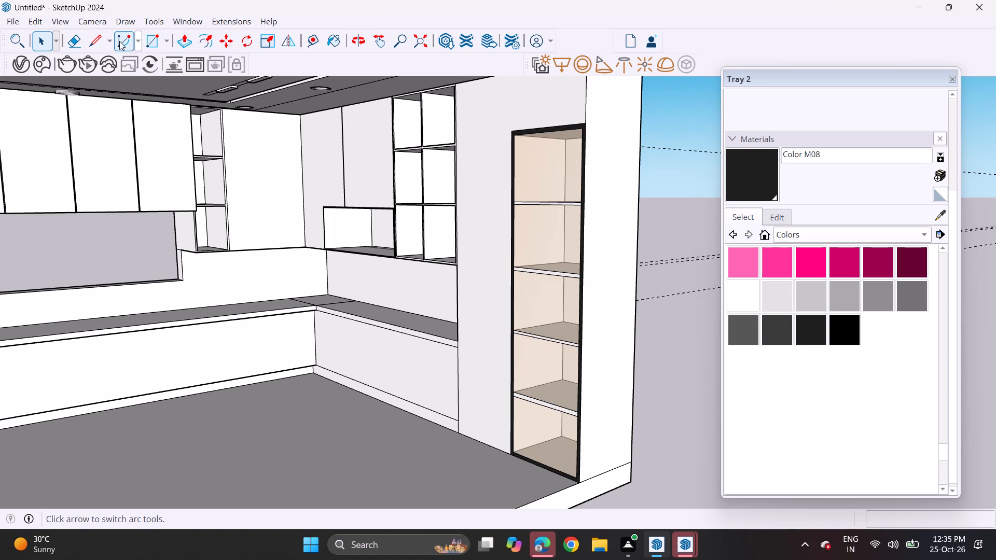
pyautogui.click(308, 48)
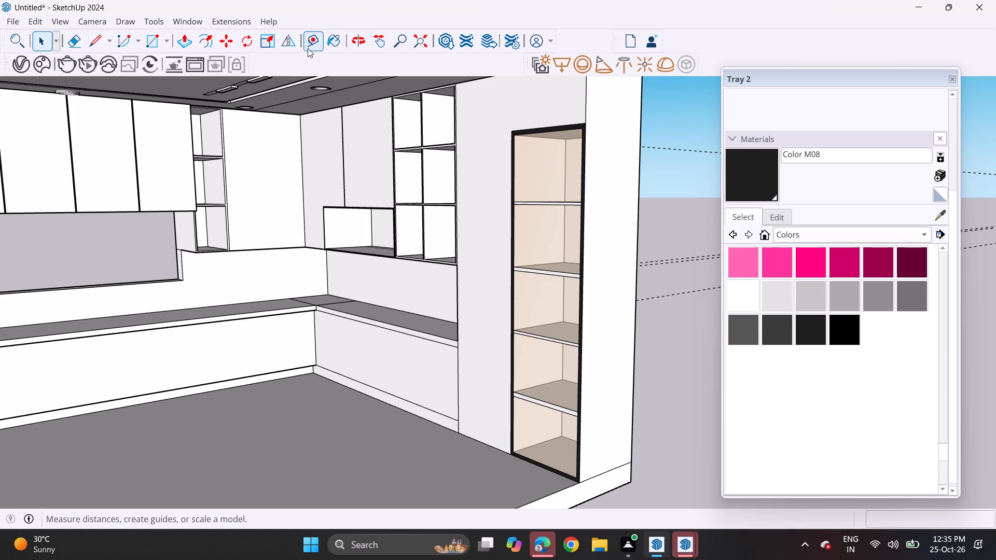
pyautogui.scroll(4, 466, 400)
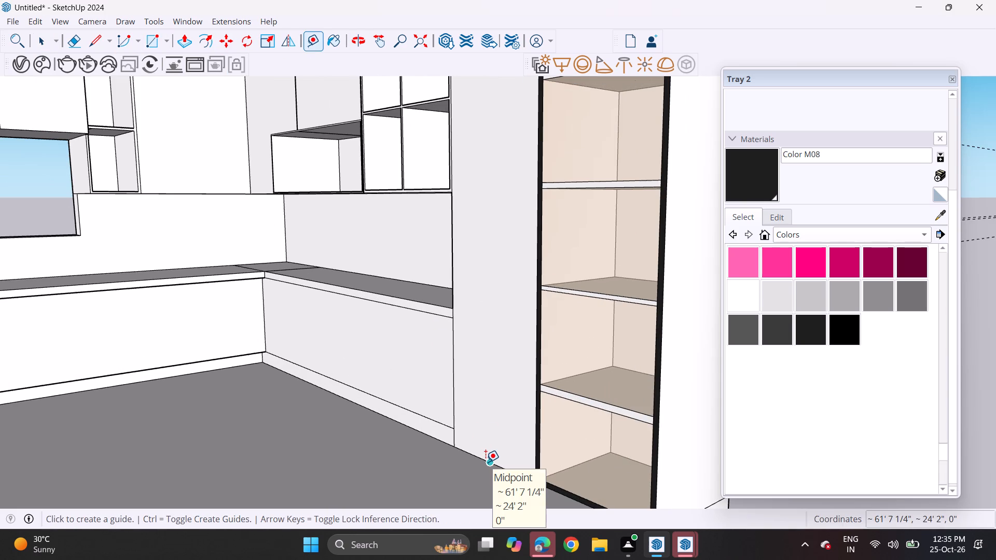
pyautogui.click(486, 462)
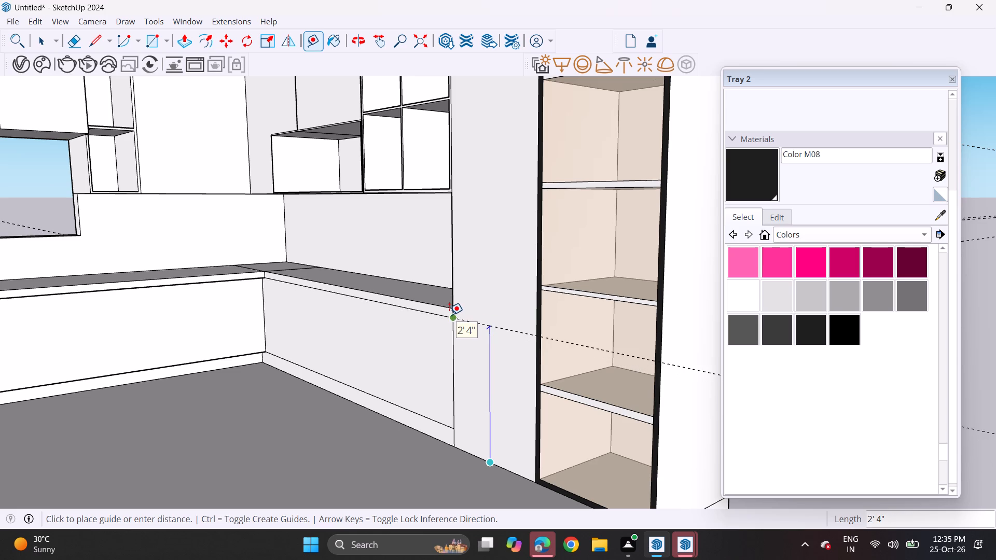
pyautogui.click(464, 356)
pyautogui.click(470, 365)
pyautogui.press('Escape')
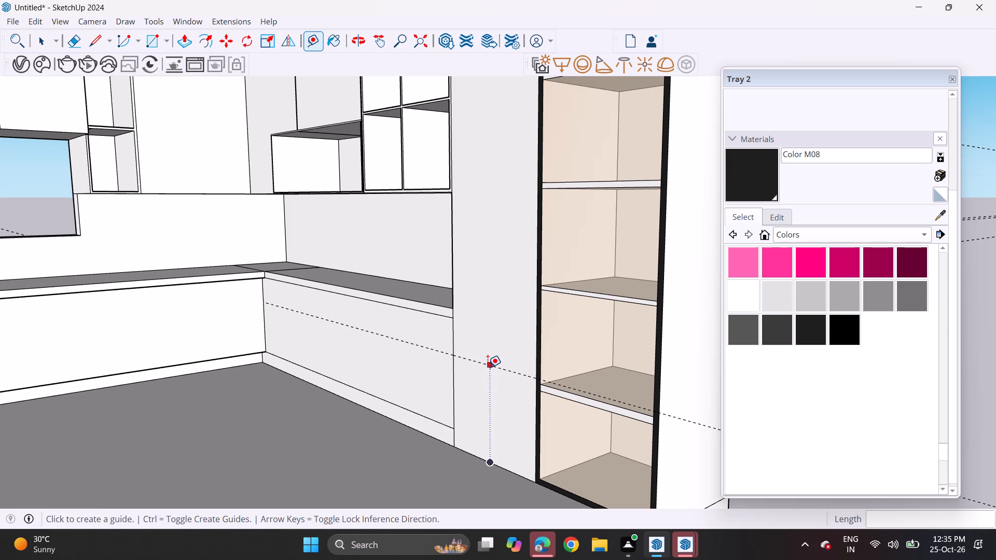
pyautogui.click(488, 367)
pyautogui.press('Escape')
# Add a second horizontal guide about 2' 1 11/16" above the first one on the tall cabinet front.
pyautogui.click(472, 360)
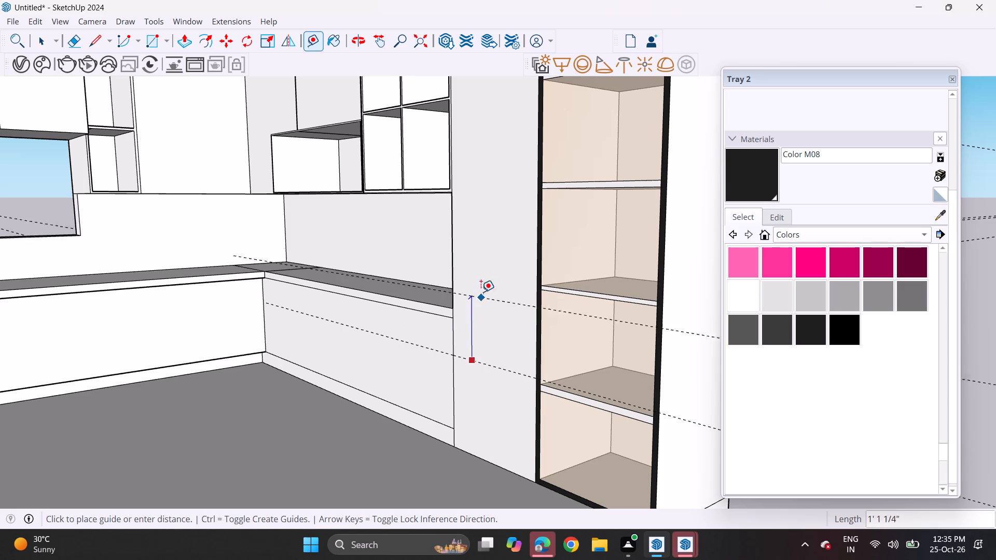
pyautogui.click(484, 235)
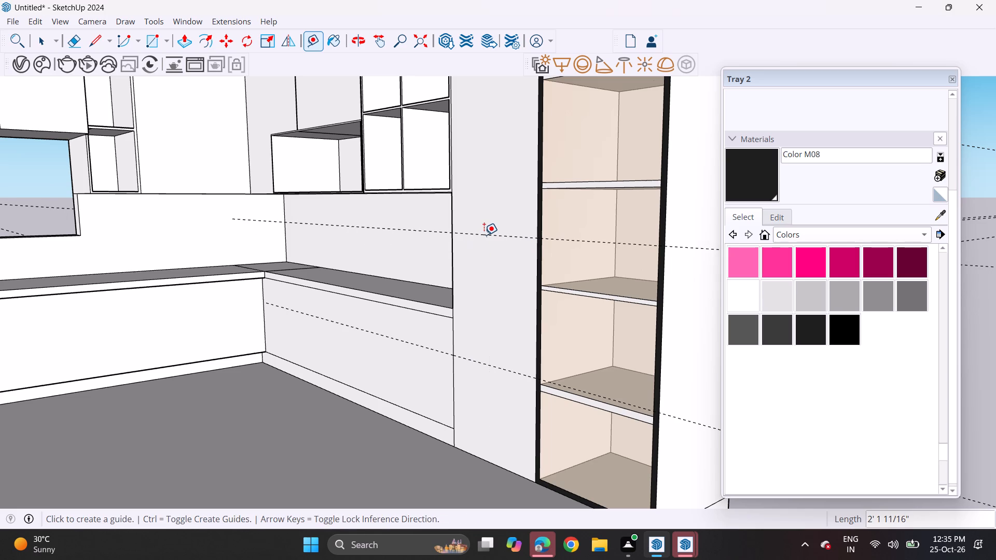
pyautogui.click(485, 233)
pyautogui.keyDown('shift'); pyautogui.moveTo(489, 192); pyautogui.dragTo(491, 253, button='middle'); pyautogui.keyUp('shift')
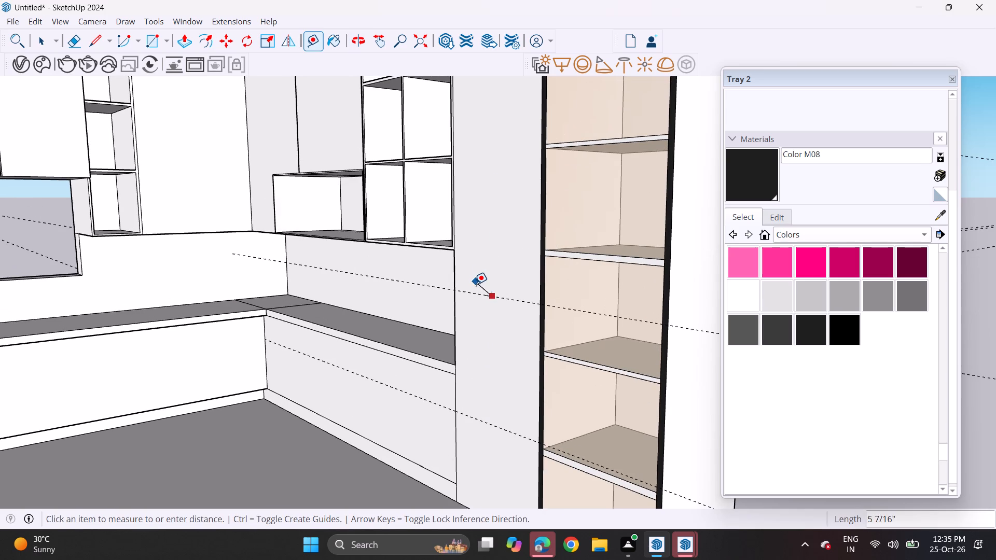
pyautogui.press('Escape')
pyautogui.click(479, 293)
pyautogui.press('Escape')
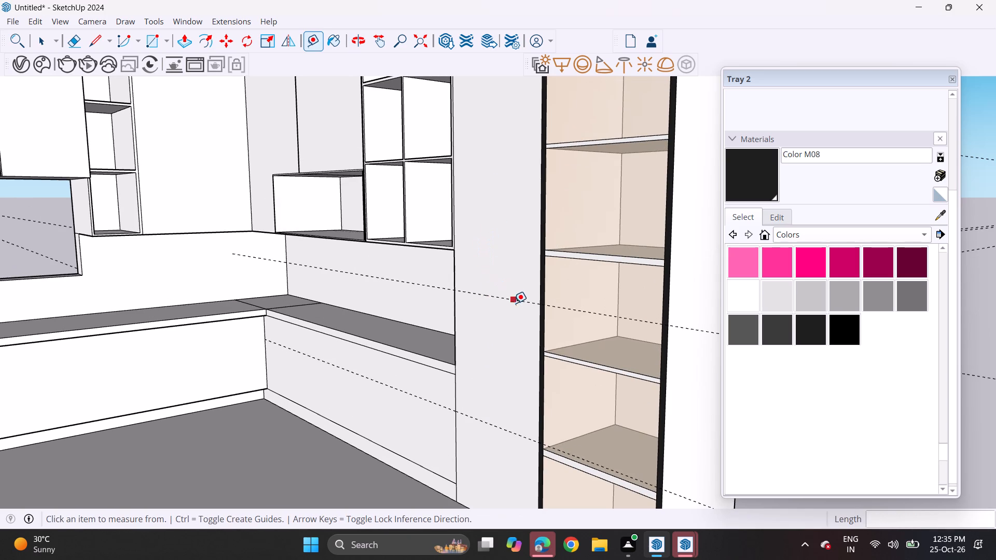
pyautogui.click(517, 300)
pyautogui.press('Escape')
# Add a third horizontal guide about 2' 7 13/16" above the second one on the tall cabinet front.
pyautogui.press('space')
pyautogui.press('t')
pyautogui.click(504, 299)
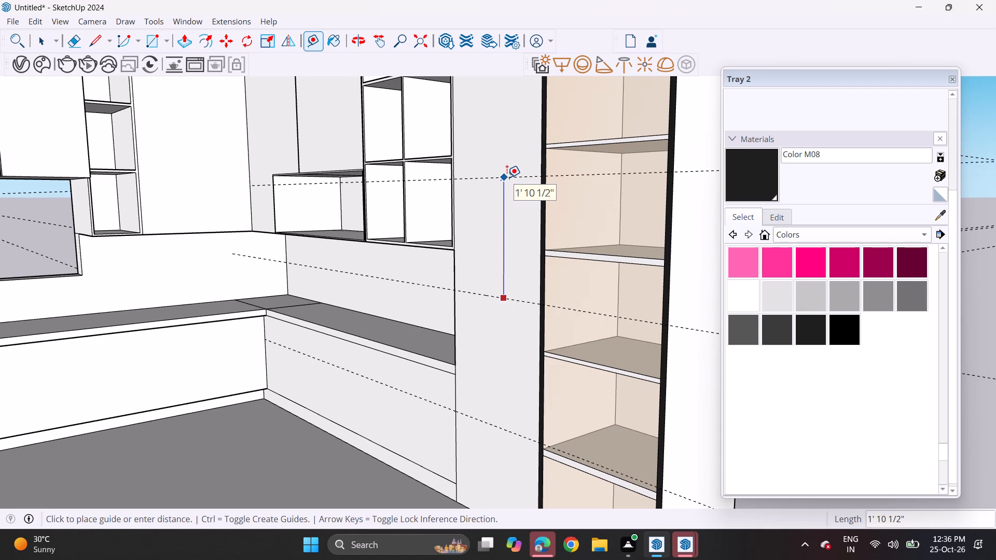
pyautogui.click(520, 124)
pyautogui.click(492, 126)
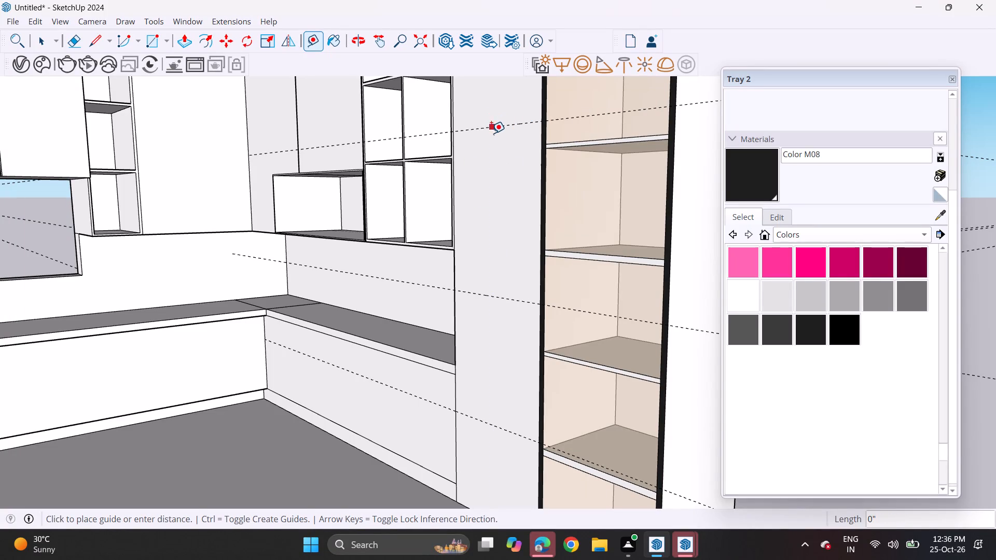
pyautogui.press('Escape')
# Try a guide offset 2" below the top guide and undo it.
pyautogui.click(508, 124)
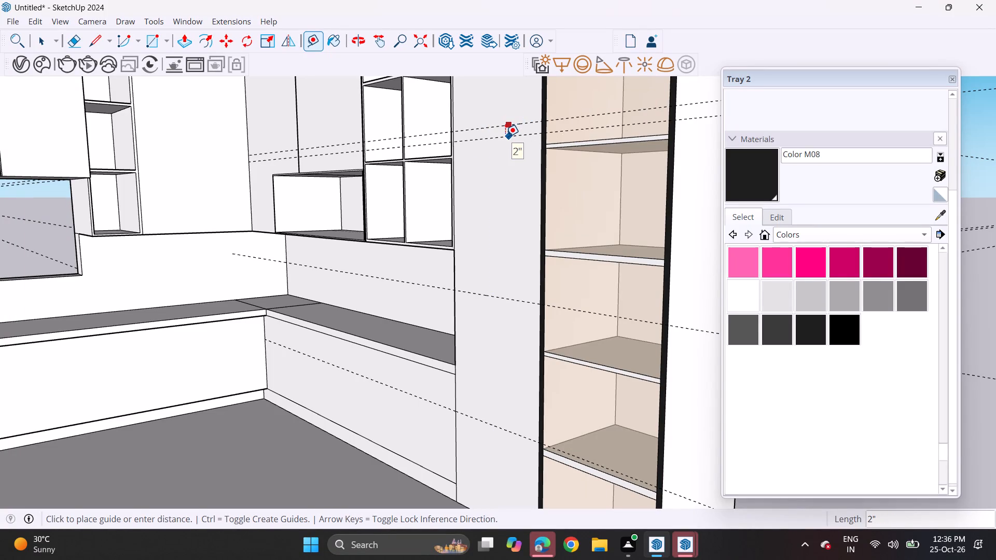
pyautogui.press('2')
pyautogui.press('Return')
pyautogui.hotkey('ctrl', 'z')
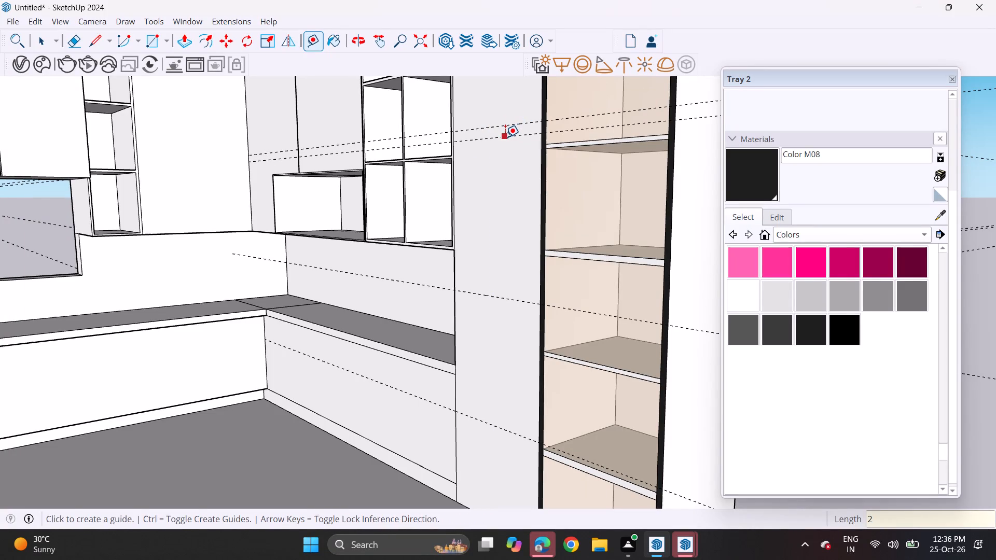
# Add 1" offset guides below the top guide, above the middle guide and below the bottom guide for the panel gaps.
pyautogui.click(517, 124)
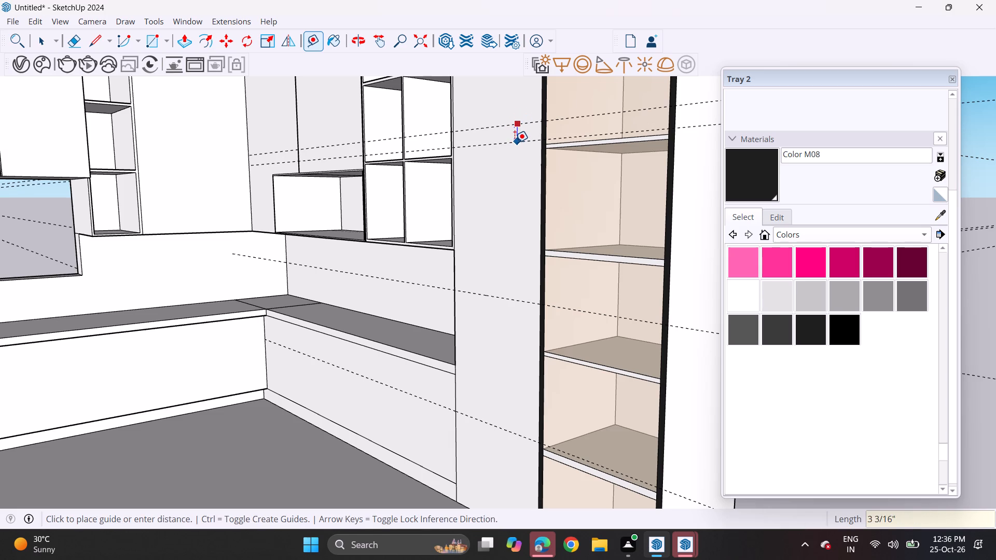
pyautogui.press('1')
pyautogui.press('Return')
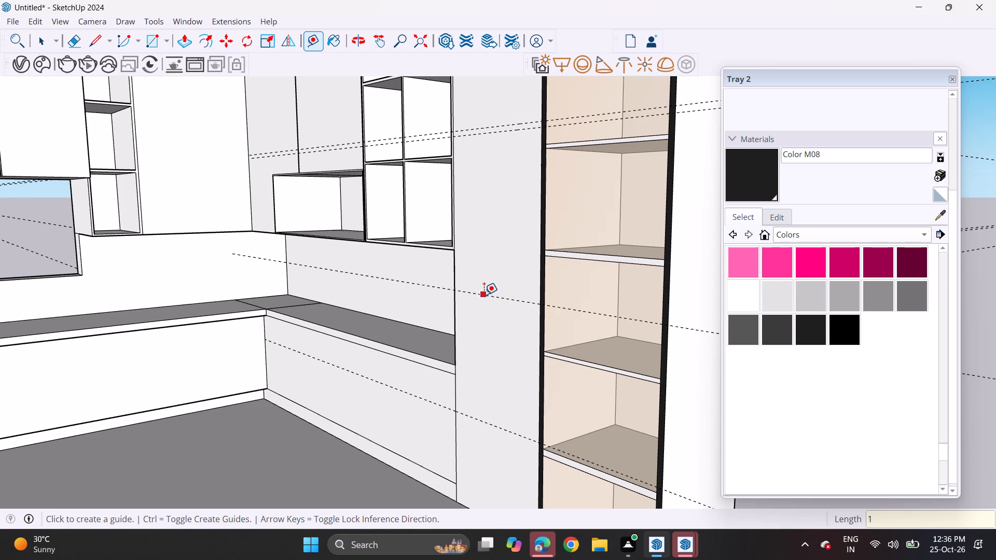
pyautogui.click(484, 295)
pyautogui.press('1')
pyautogui.press('Return')
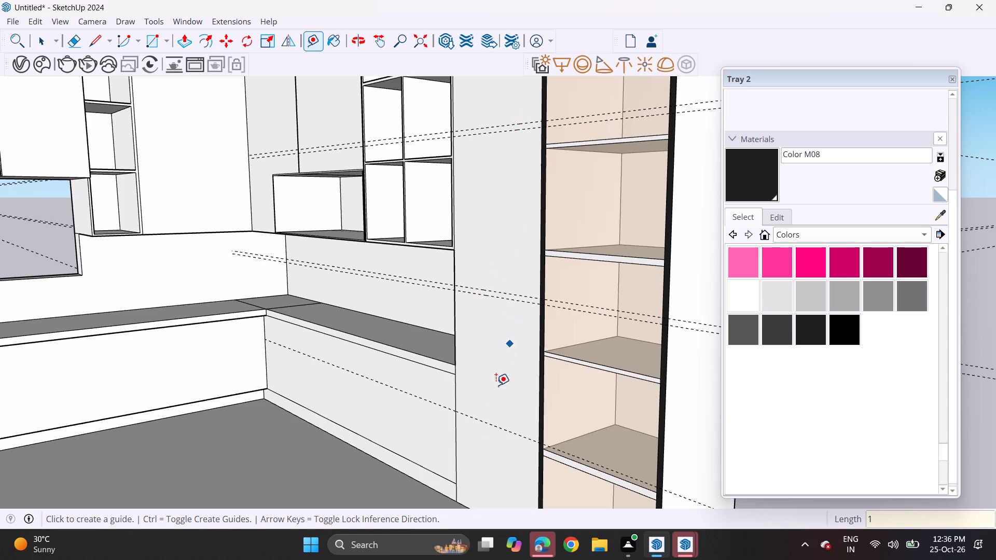
pyautogui.click(489, 425)
pyautogui.press('Escape')
pyautogui.click(513, 431)
pyautogui.press('1')
pyautogui.press('Return')
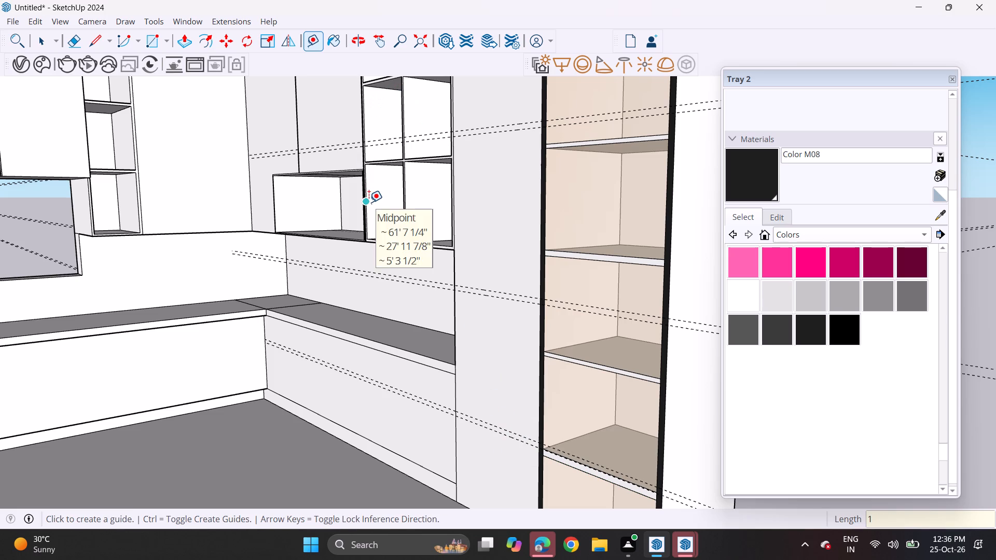
# Draw a rectangle 2' 1 11/16" high and about 2' 13/16" wide between the middle and bottom guides on the tall cabinet front.
pyautogui.click(157, 41)
pyautogui.click(455, 293)
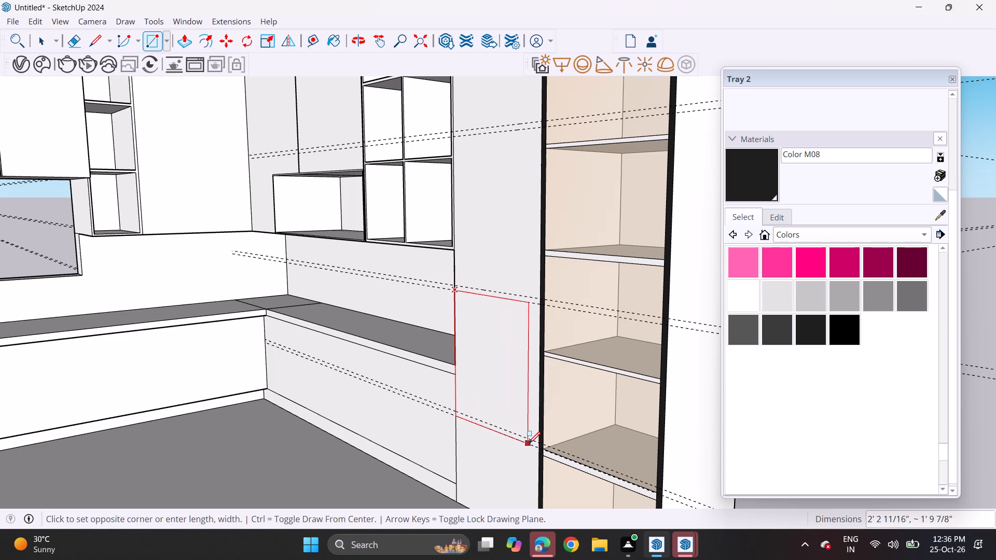
pyautogui.moveTo(532, 442); pyautogui.dragTo(663, 428, button='middle')
pyautogui.scroll(4, 662, 426)
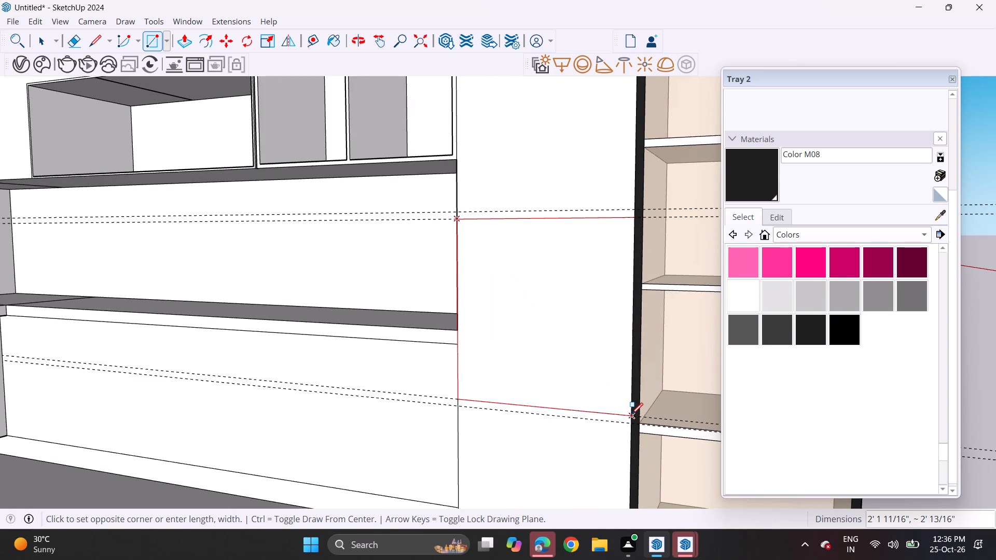
pyautogui.click(631, 414)
# Draw a rectangle about 2' 13/16" wide between the inner guides of the top and middle pairs on the tall cabinet front.
pyautogui.scroll(-4, 503, 232)
pyautogui.keyDown('shift'); pyautogui.moveTo(505, 197); pyautogui.dragTo(464, 363, button='middle'); pyautogui.keyUp('shift')
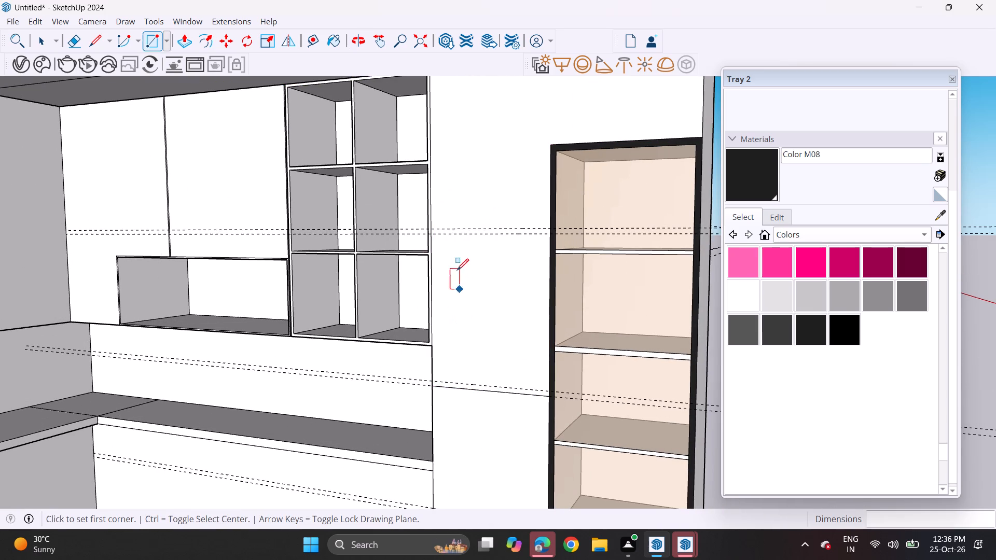
pyautogui.click(432, 233)
pyautogui.moveTo(488, 366); pyautogui.dragTo(535, 384, button='middle')
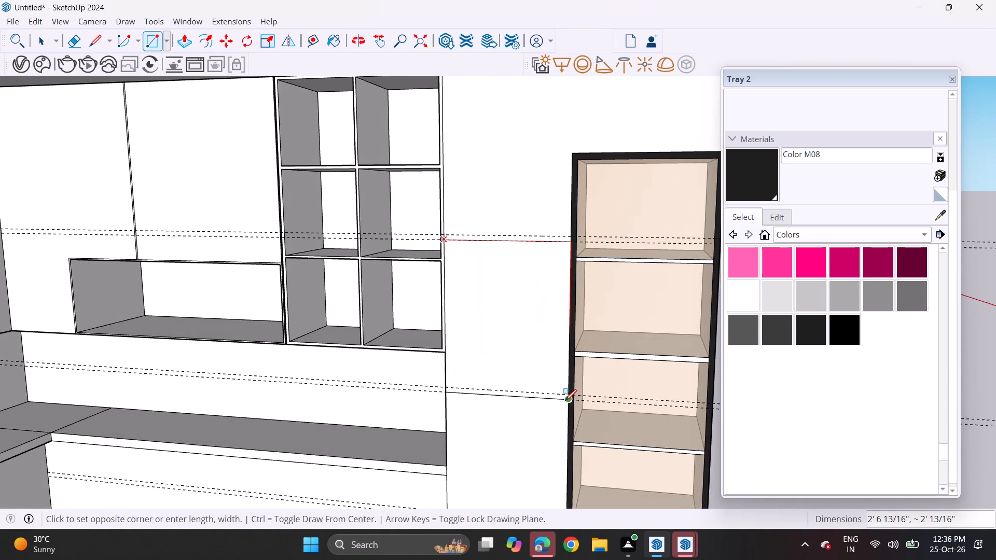
pyautogui.scroll(4, 564, 398)
pyautogui.click(569, 393)
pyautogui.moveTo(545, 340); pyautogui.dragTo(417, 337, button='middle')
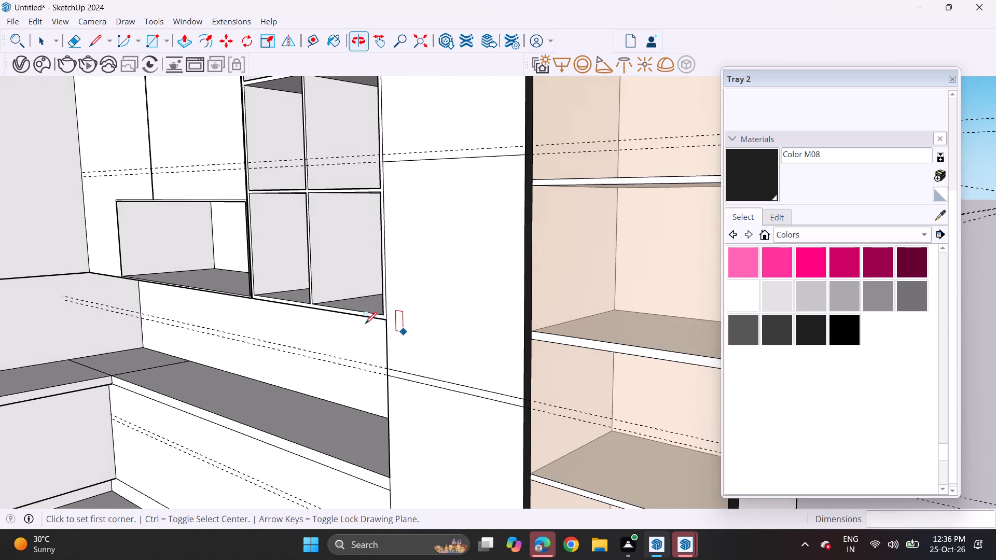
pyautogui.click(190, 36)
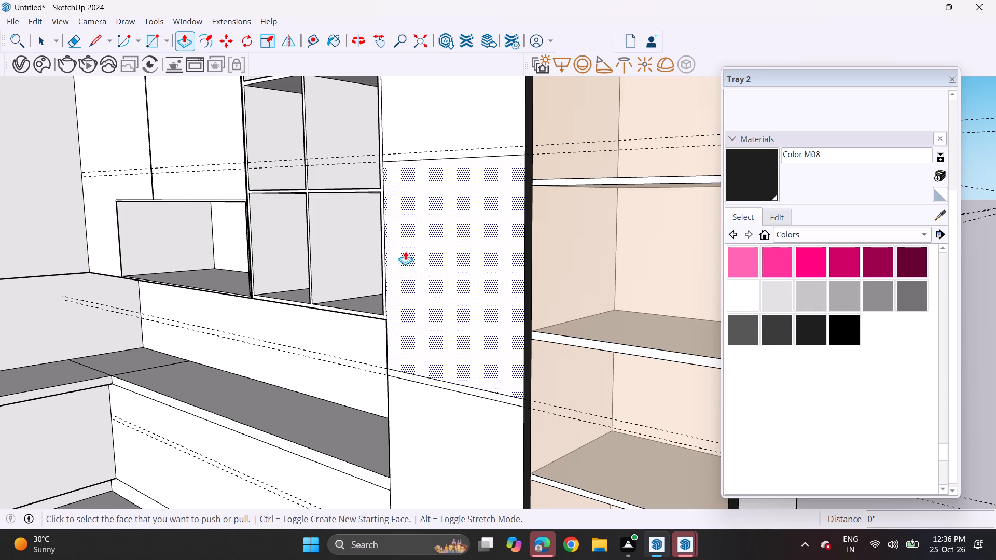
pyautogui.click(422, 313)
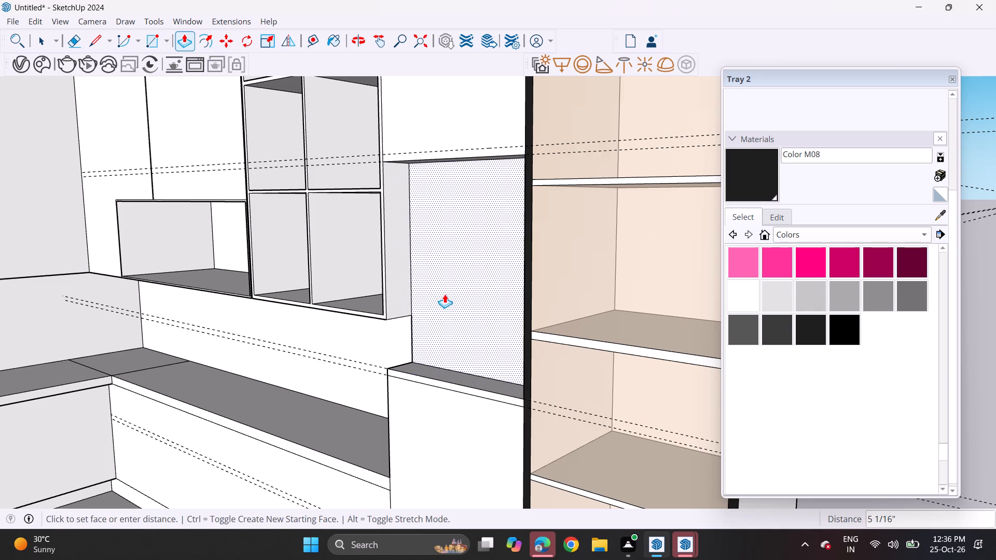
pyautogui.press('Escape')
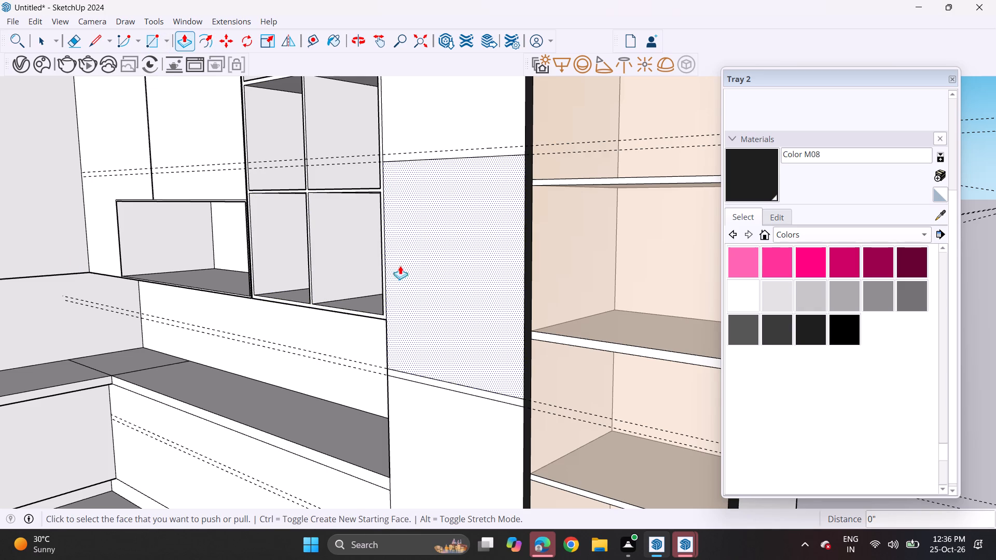
# Offset the outlines of the two drawn front panels on the tall cabinet inward by about 1/2".
pyautogui.click(208, 41)
pyautogui.click(392, 166)
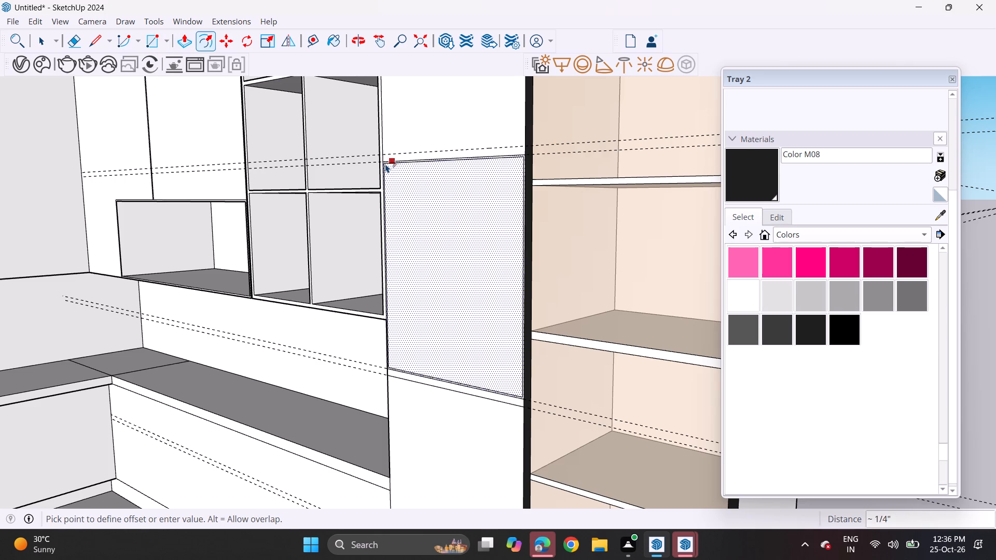
pyautogui.click(388, 165)
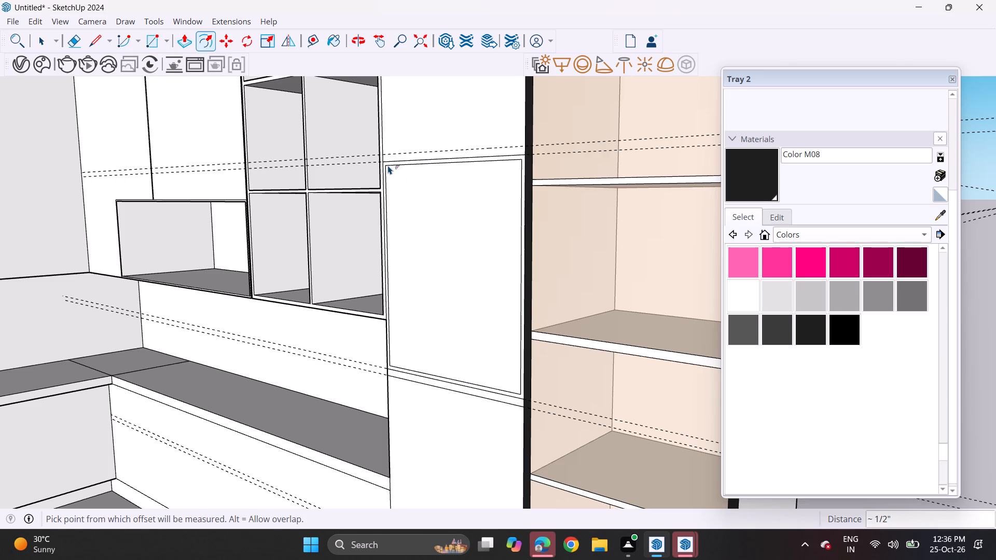
pyautogui.doubleClick(396, 400)
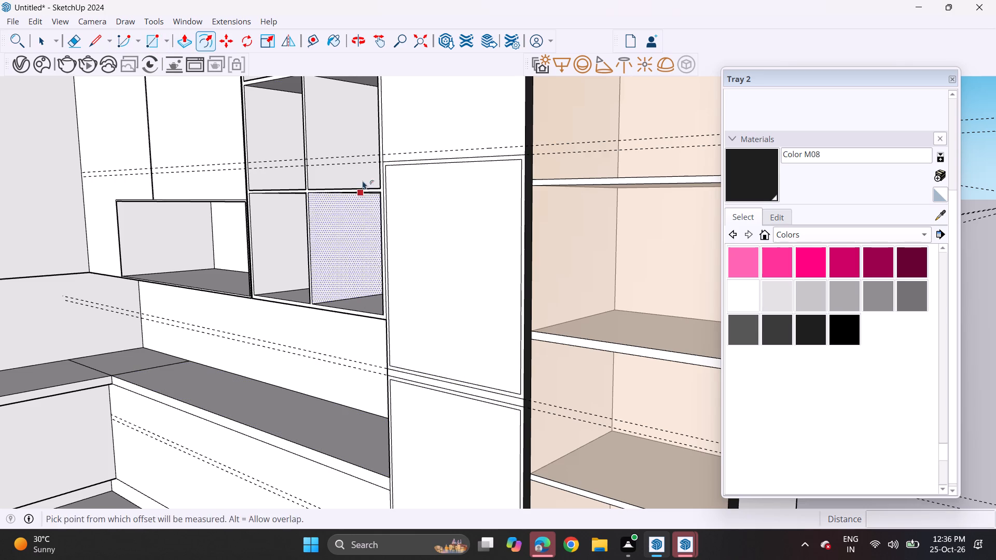
# Push the two inset faces of the tall cabinet 1' 9" deep to form open niches.
pyautogui.click(178, 46)
pyautogui.click(425, 369)
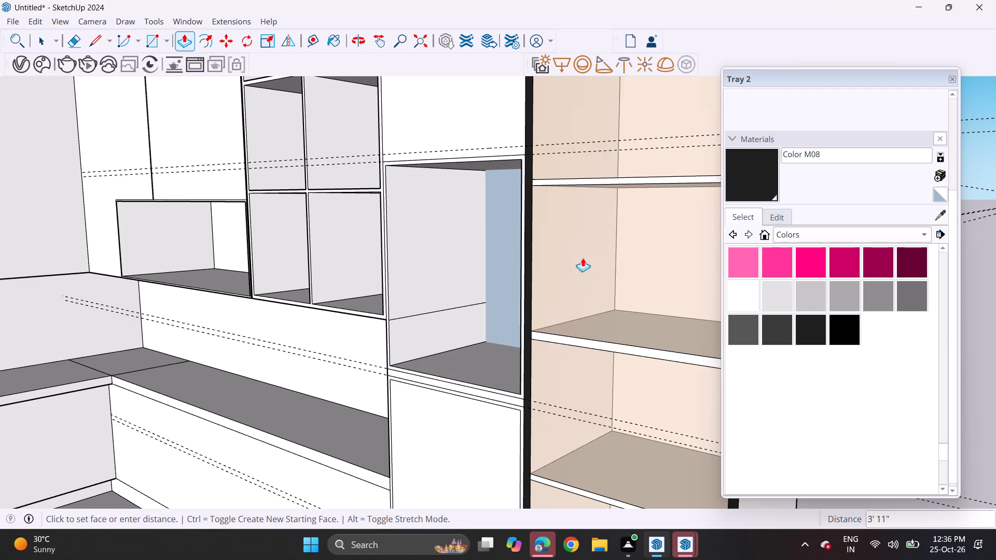
pyautogui.click(510, 229)
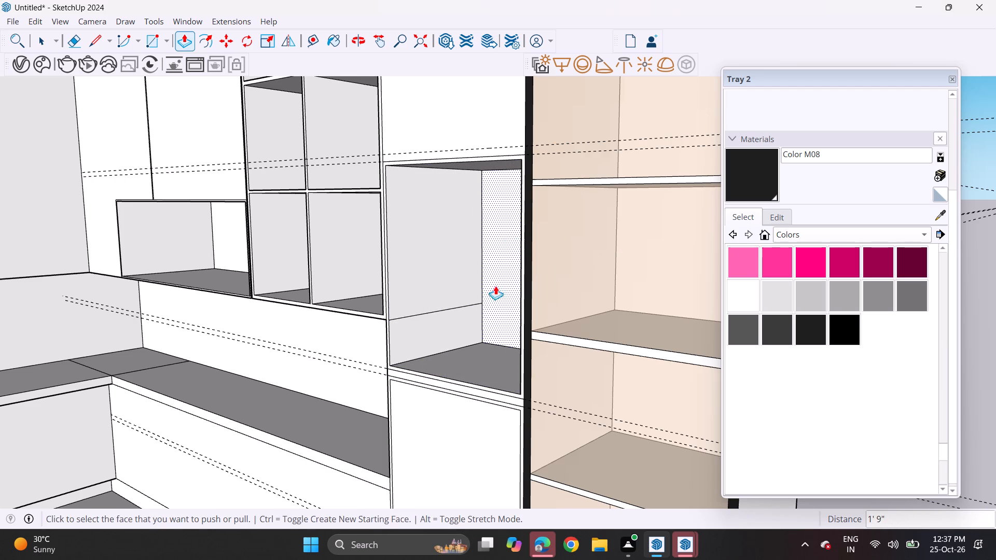
pyautogui.doubleClick(454, 432)
# Import the Oven model from the Downloads folder and place it on the kitchen floor in front of the base cabinets.
pyautogui.scroll(-4, 447, 427)
pyautogui.keyDown('shift'); pyautogui.moveTo(445, 429); pyautogui.dragTo(411, 268, button='middle'); pyautogui.keyUp('shift')
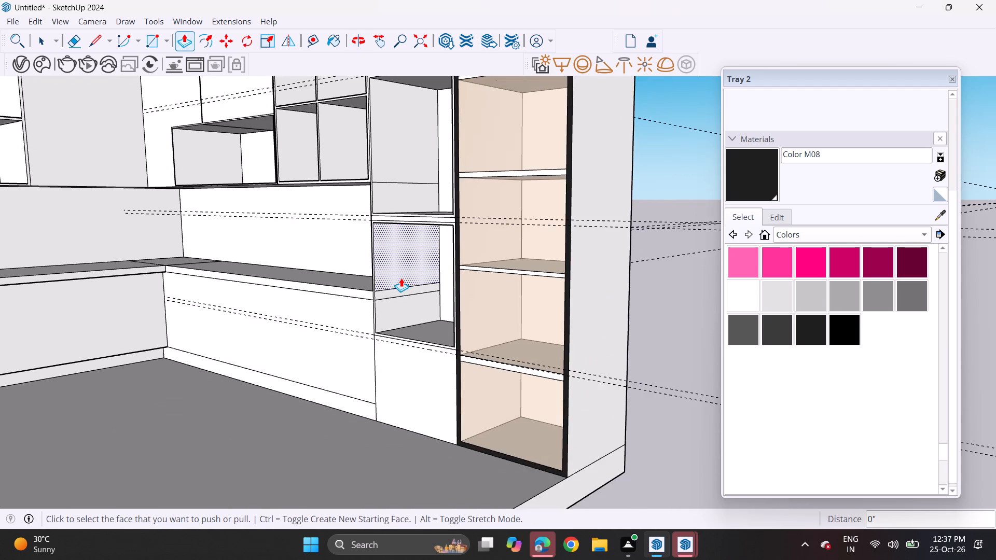
pyautogui.scroll(1, 401, 279)
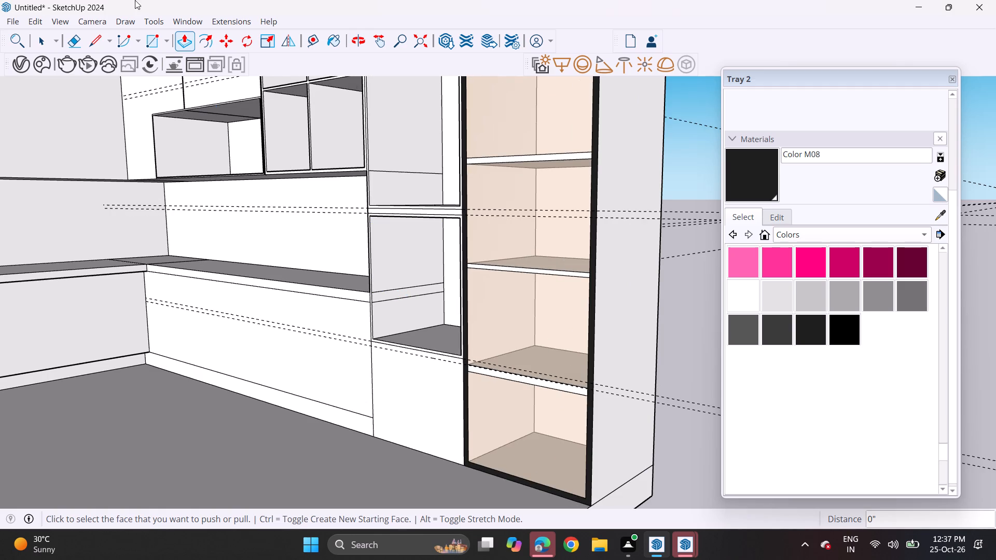
pyautogui.click(7, 21)
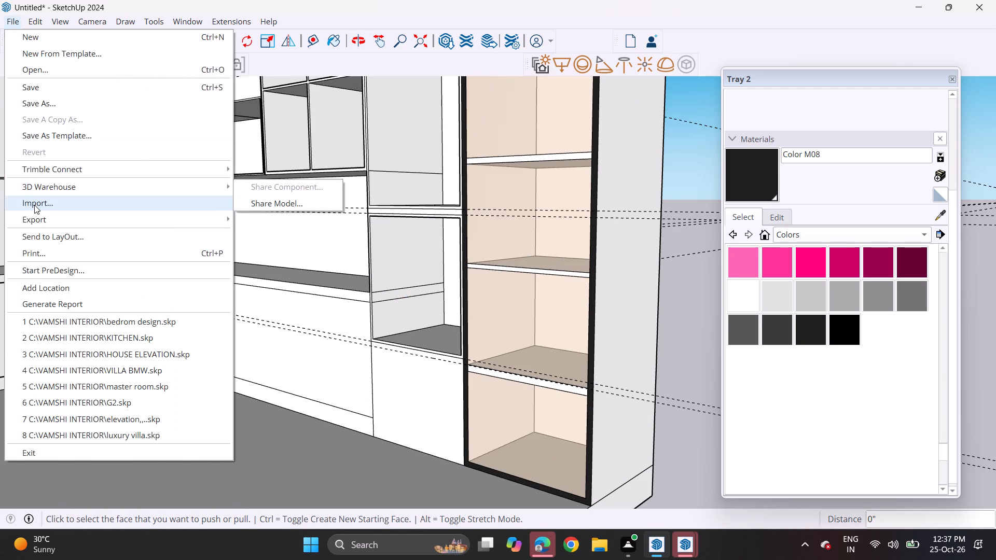
pyautogui.click(34, 205)
pyautogui.scroll(-2, 253, 178)
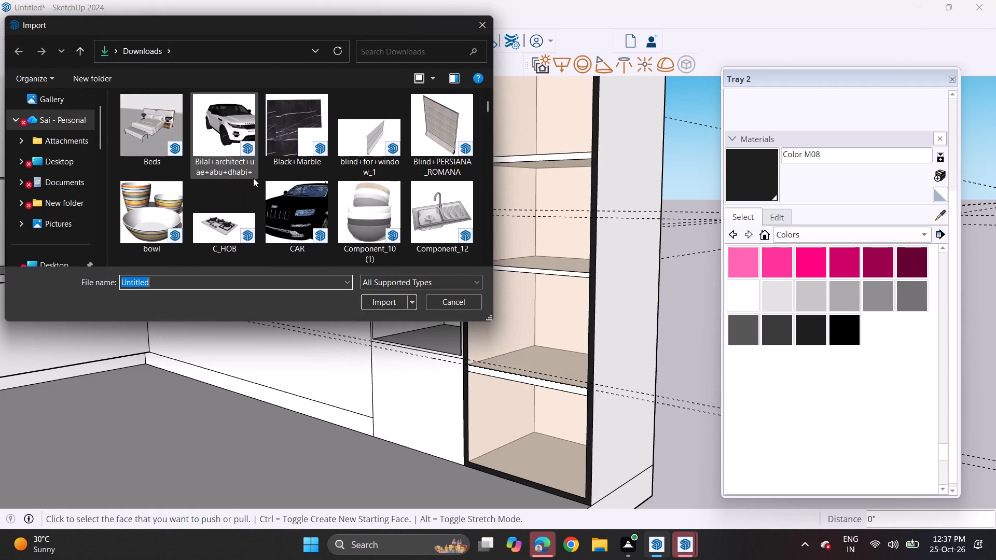
pyautogui.scroll(-4, 253, 178)
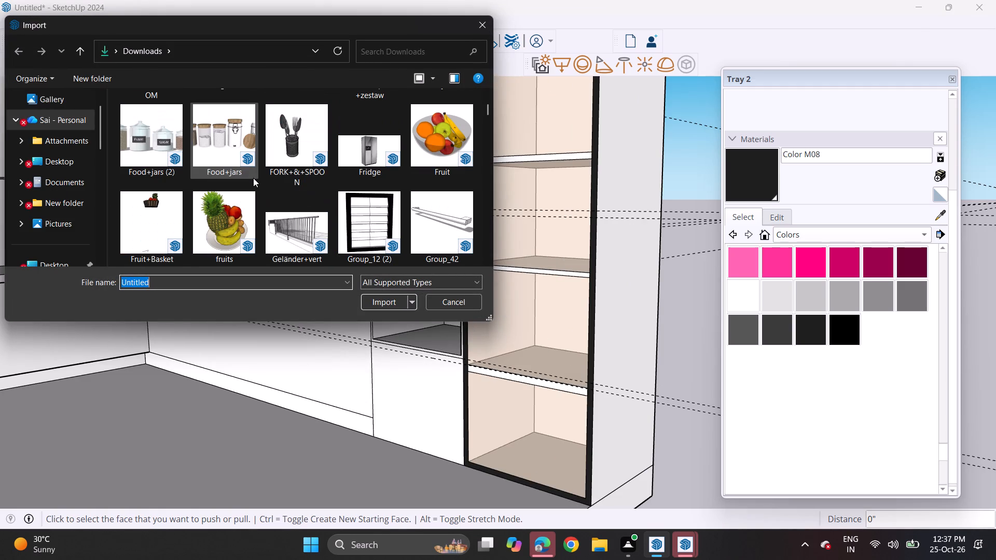
pyautogui.scroll(-3, 269, 177)
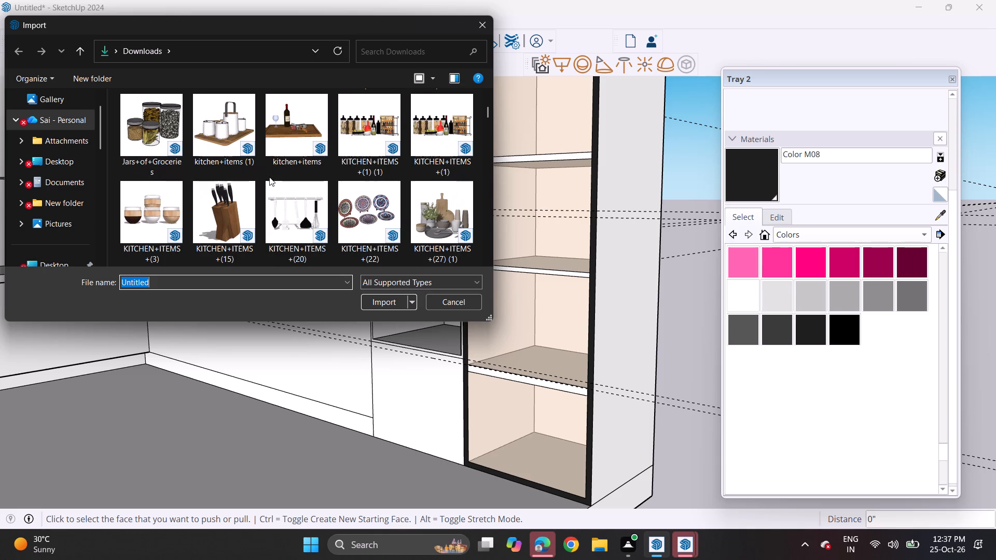
pyautogui.scroll(-2, 269, 177)
pyautogui.click(373, 218)
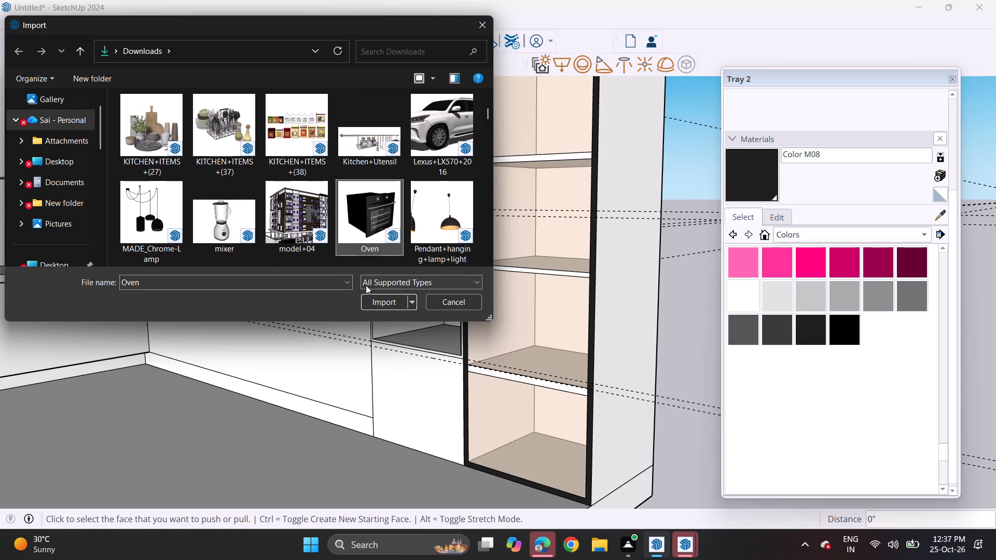
pyautogui.click(375, 299)
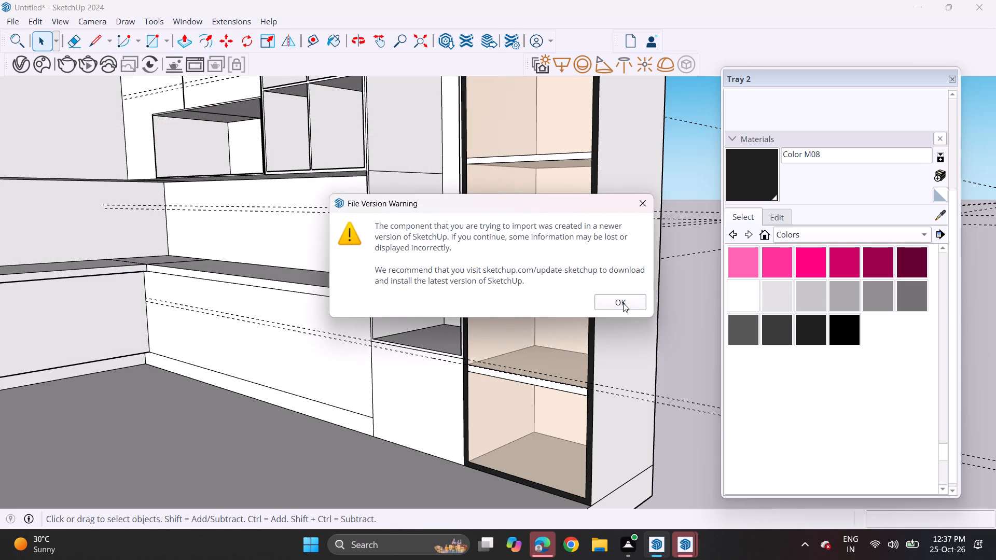
pyautogui.click(626, 299)
pyautogui.click(627, 305)
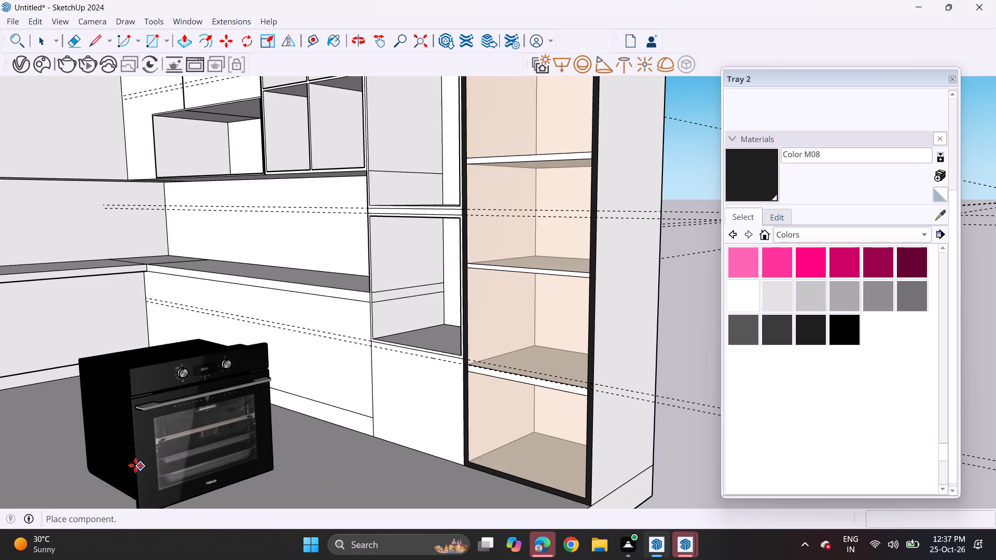
pyautogui.click(134, 456)
# Rotate the oven 90 degrees on the floor so its door faces the same way as the tall cabinet front.
pyautogui.scroll(-4, 208, 447)
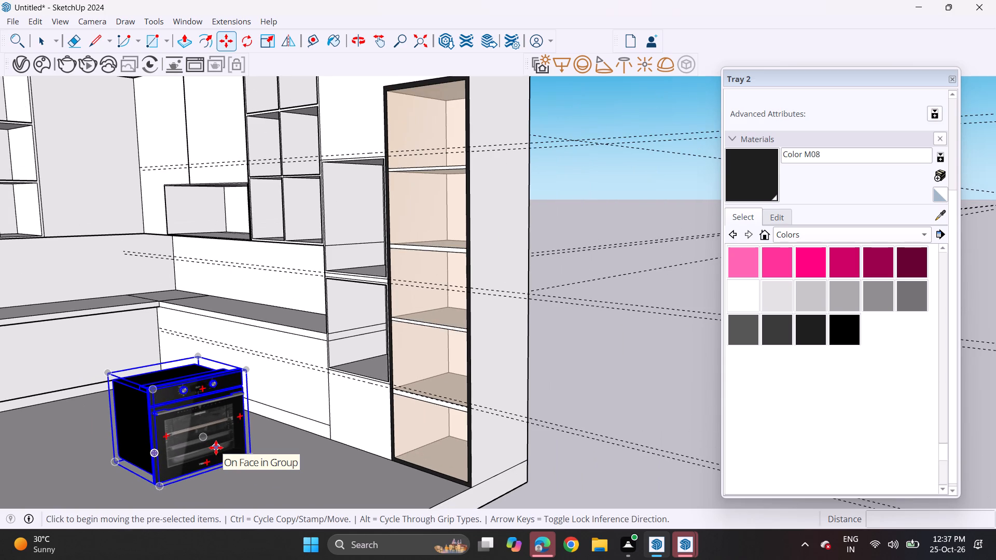
pyautogui.scroll(-2, 217, 448)
pyautogui.scroll(1, 231, 447)
pyautogui.moveTo(231, 448); pyautogui.dragTo(211, 473, button='middle')
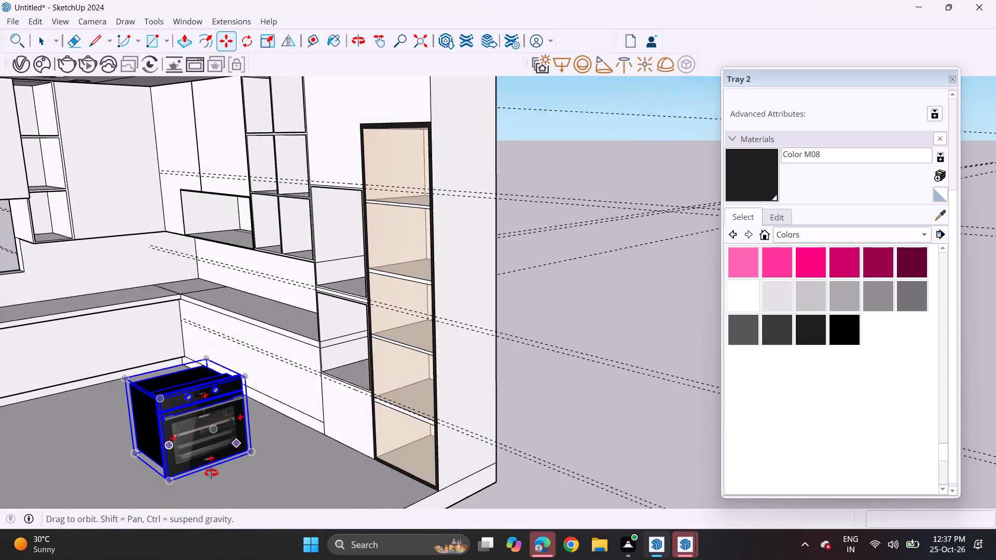
pyautogui.moveTo(211, 473); pyautogui.dragTo(207, 475, button='middle')
pyautogui.click(243, 46)
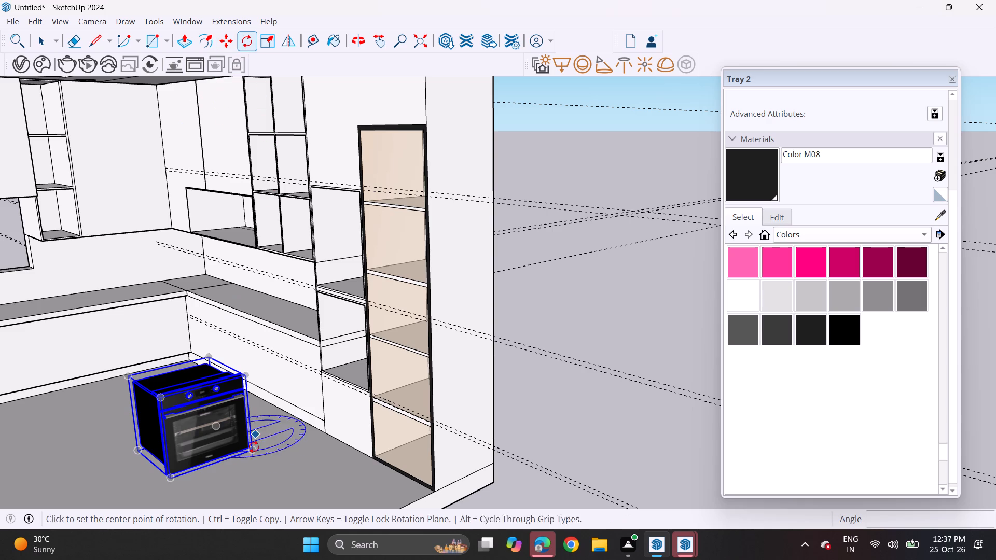
pyautogui.click(233, 486)
pyautogui.click(269, 479)
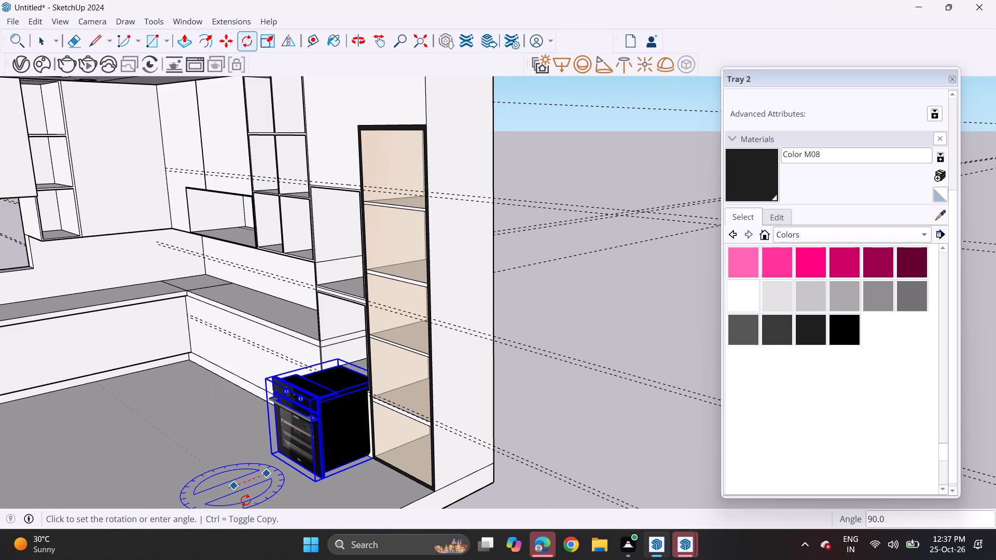
pyautogui.click(245, 500)
# Move the oven about 2' 3 13/16" up from the floor into the tall cabinet's lower niche.
pyautogui.moveTo(256, 425); pyautogui.dragTo(421, 385, button='middle')
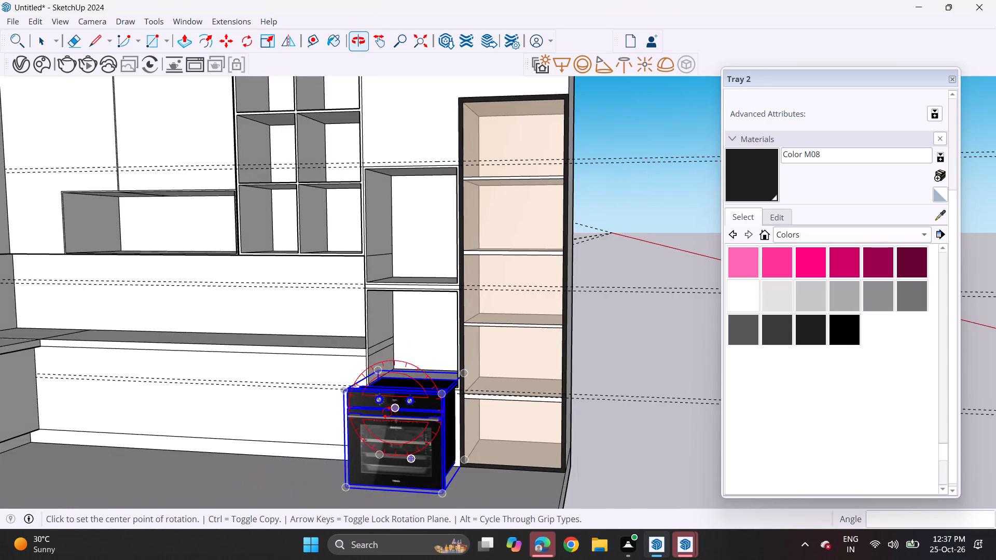
pyautogui.scroll(2, 387, 412)
pyautogui.click(222, 41)
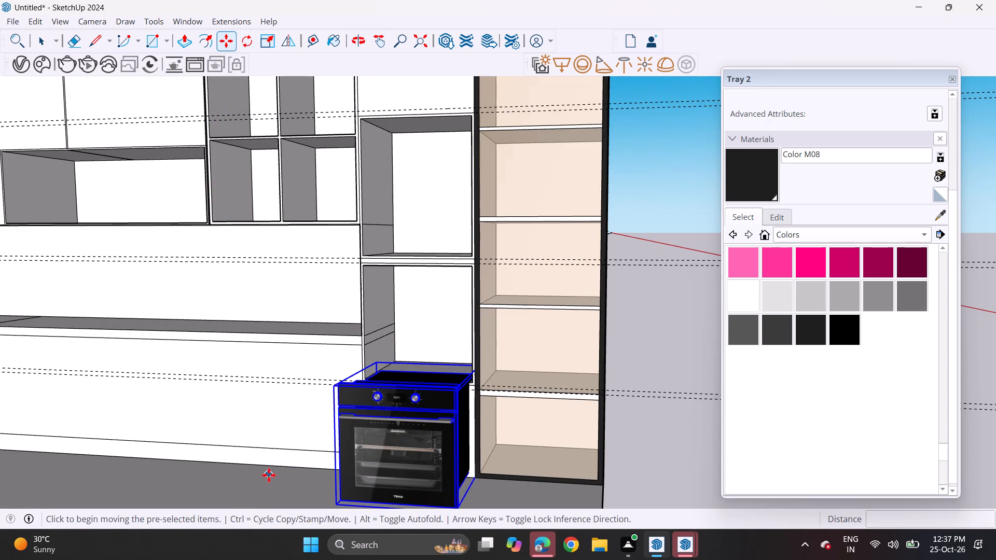
pyautogui.keyDown('shift'); pyautogui.moveTo(284, 486); pyautogui.dragTo(272, 418, button='middle'); pyautogui.keyUp('shift')
pyautogui.click(319, 433)
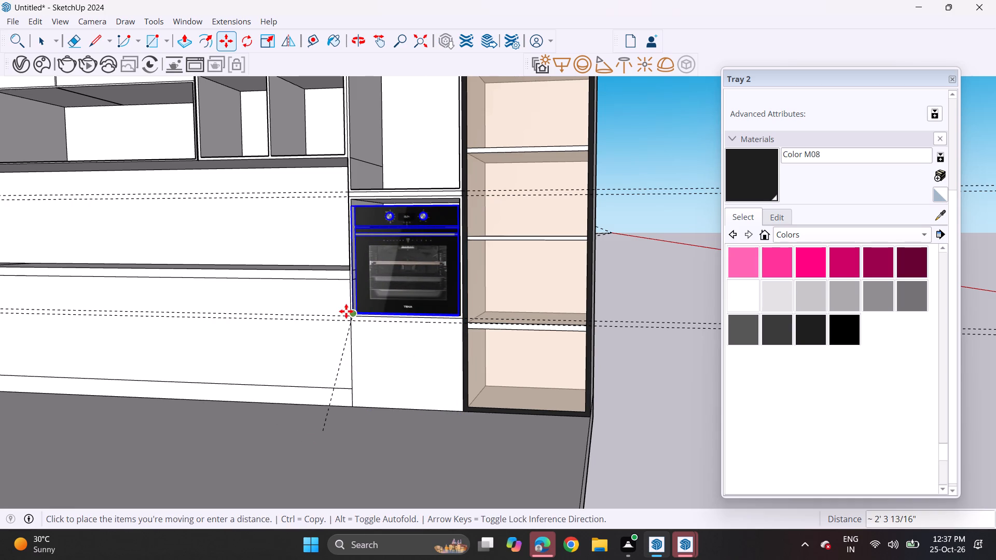
pyautogui.click(346, 311)
# Shift the oven 7 11/16" within the niche, then align its lower front corner with the opening's corner beside the glass unit.
pyautogui.moveTo(439, 319); pyautogui.dragTo(425, 344, button='middle')
pyautogui.scroll(10, 451, 323)
pyautogui.click(460, 314)
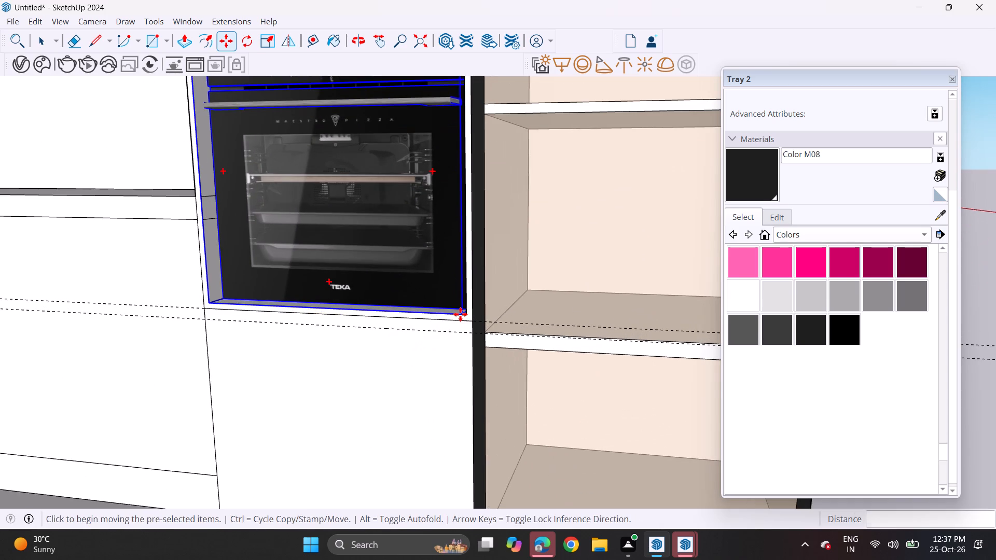
pyautogui.click(459, 298)
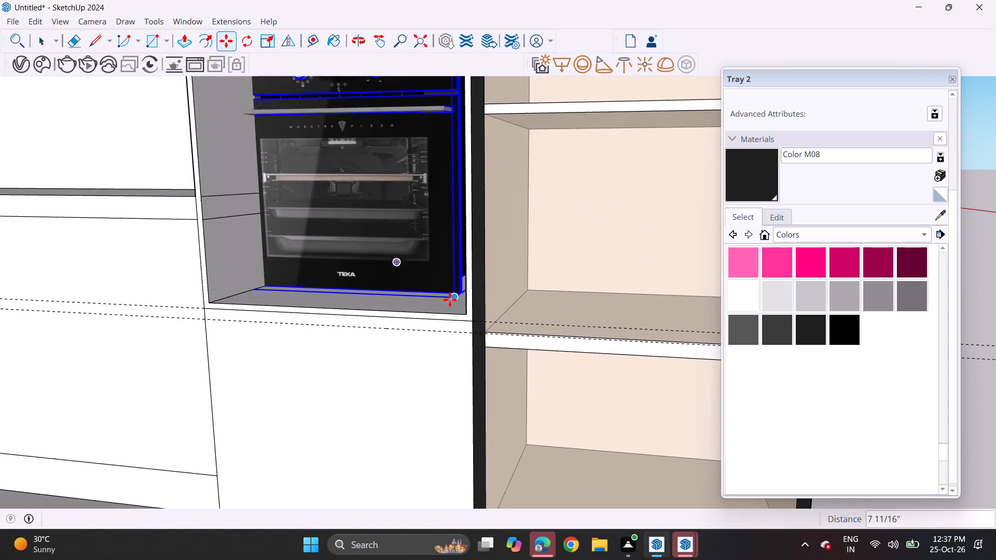
pyautogui.scroll(4, 261, 289)
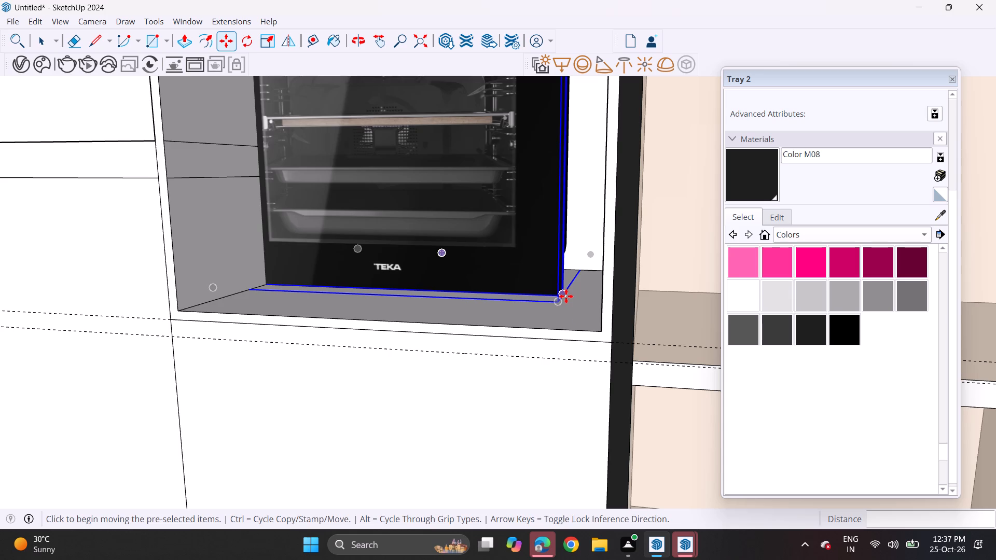
pyautogui.click(566, 297)
pyautogui.click(603, 328)
# Scale the oven's height by about 1.06 to reach the niche's top edge.
pyautogui.scroll(-7, 446, 252)
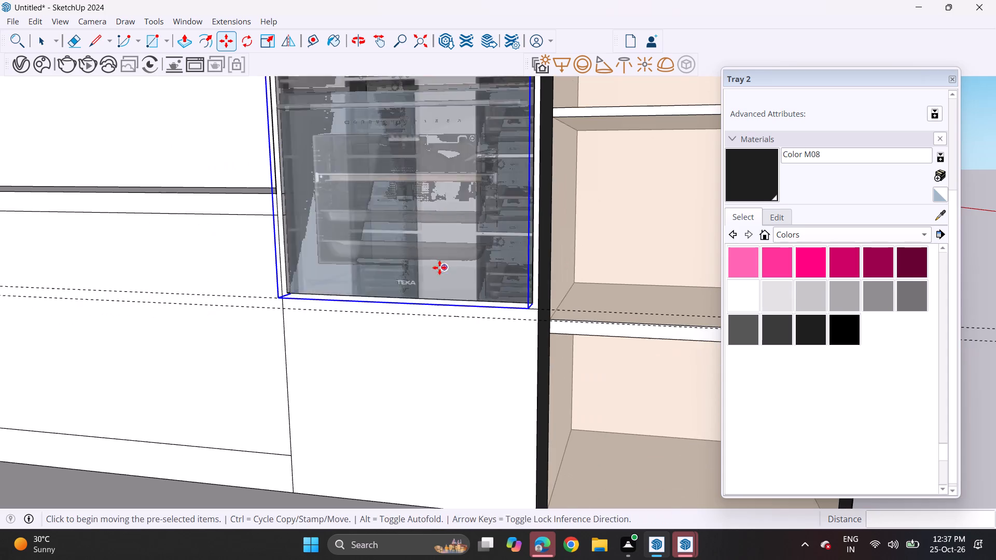
pyautogui.keyDown('shift'); pyautogui.moveTo(432, 241); pyautogui.dragTo(404, 424, button='middle'); pyautogui.keyUp('shift')
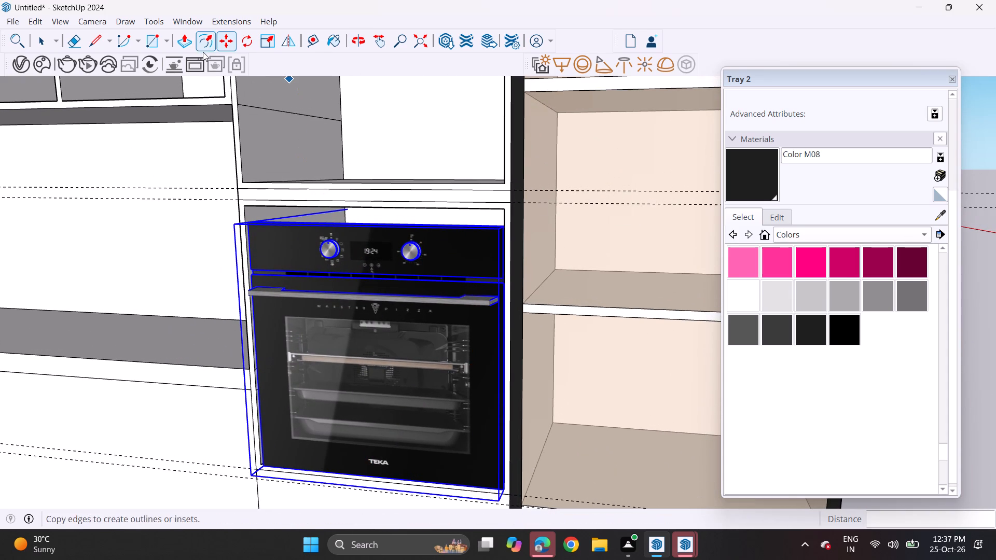
pyautogui.click(272, 44)
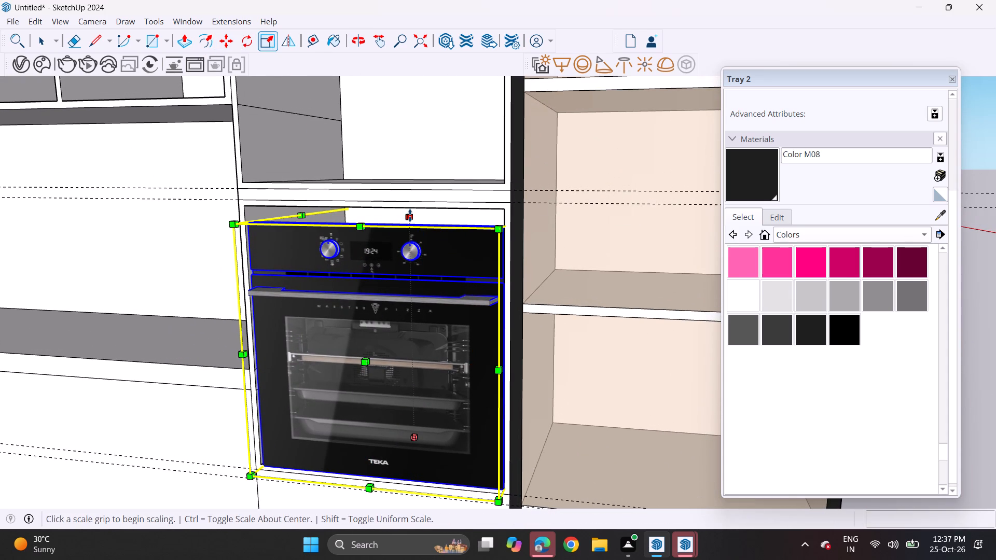
pyautogui.click(410, 215)
pyautogui.click(412, 208)
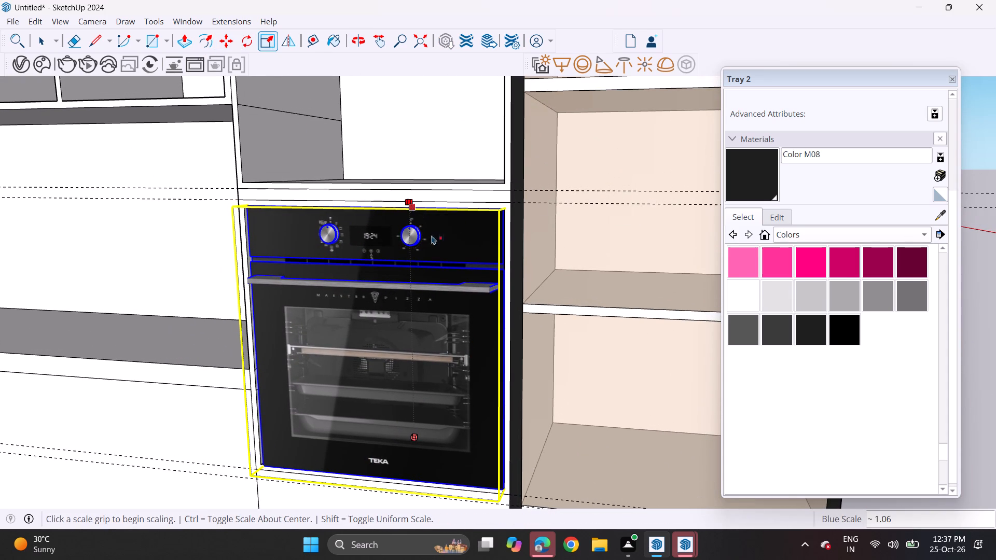
# Scale the oven's width by 0.98 from its side nearest the glass unit.
pyautogui.click(524, 330)
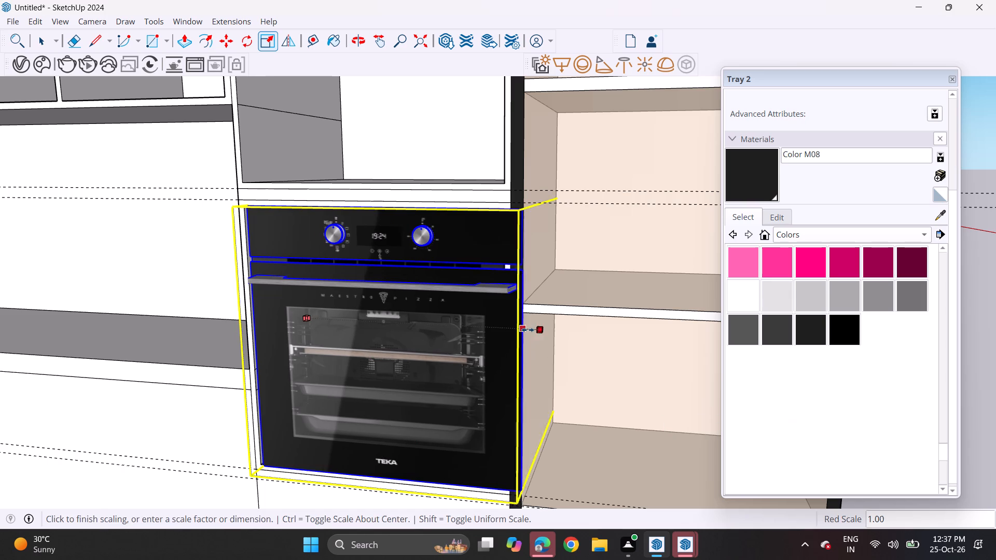
pyautogui.scroll(1, 526, 330)
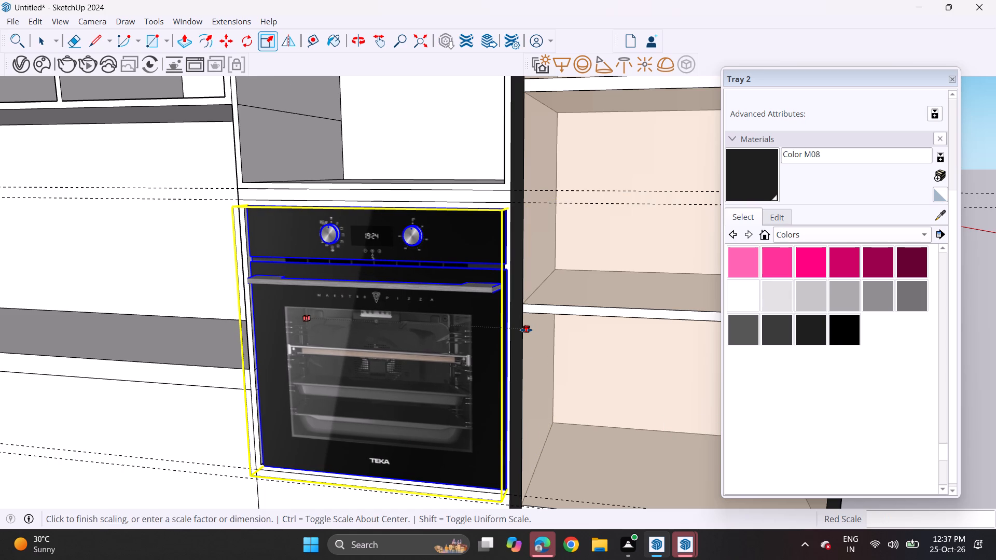
pyautogui.scroll(3, 526, 330)
pyautogui.click(516, 336)
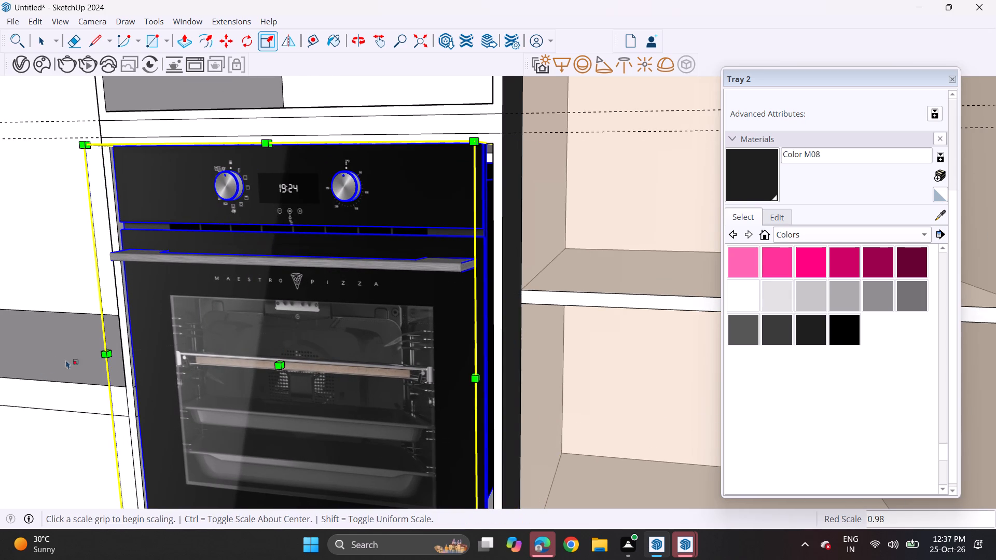
# Adjust the oven's width on the side away from the glass unit, scaling it by 1.04 to meet the niche's side edge.
pyautogui.moveTo(129, 344); pyautogui.dragTo(335, 339, button='middle')
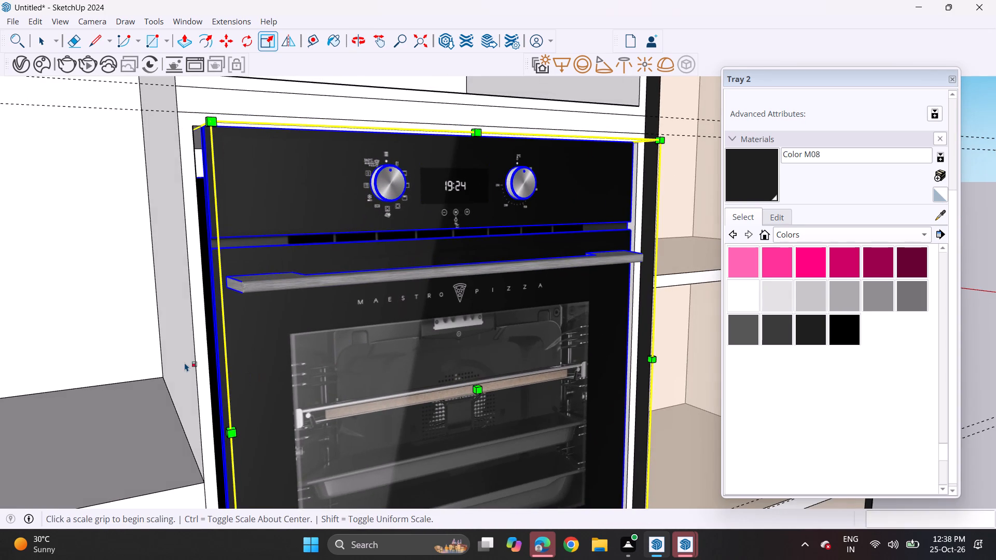
pyautogui.click(189, 363)
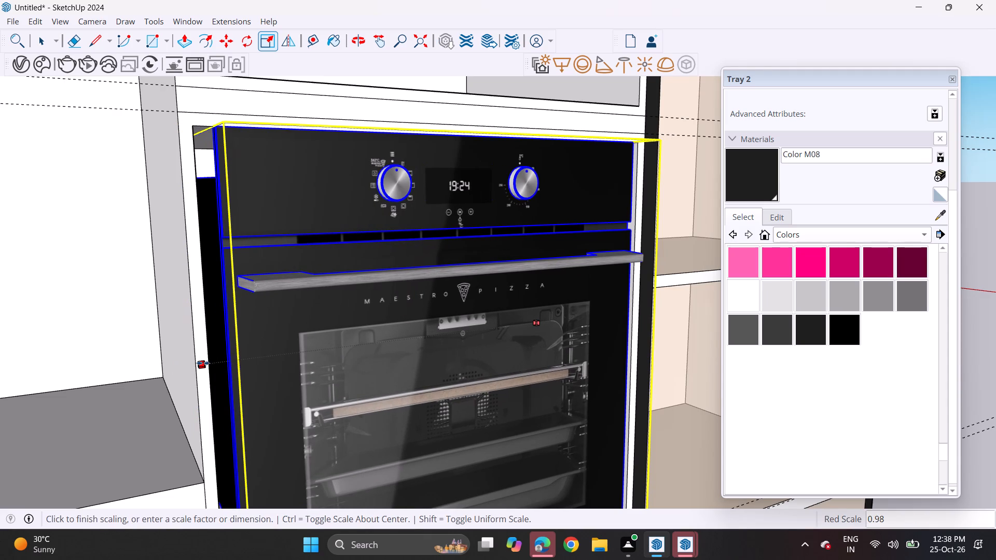
pyautogui.click(203, 363)
pyautogui.moveTo(254, 313); pyautogui.dragTo(260, 298, button='middle')
pyautogui.moveTo(230, 338); pyautogui.dragTo(205, 353, button='middle')
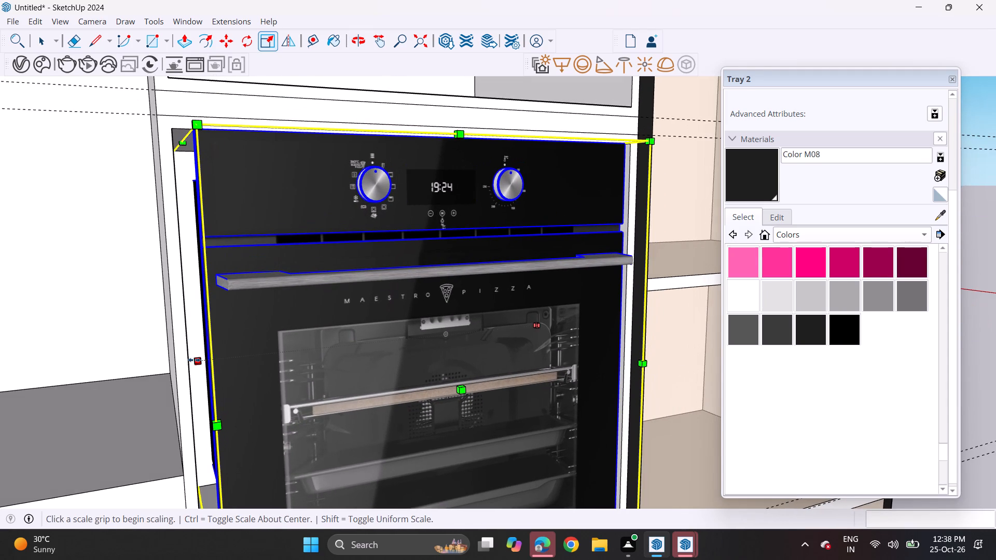
pyautogui.click(194, 360)
pyautogui.click(181, 357)
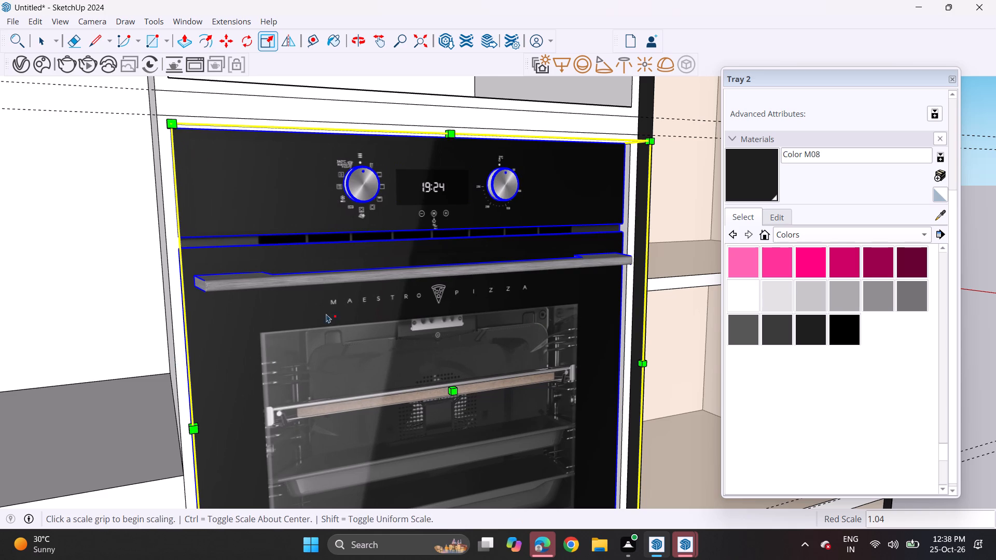
pyautogui.moveTo(265, 302); pyautogui.dragTo(17, 316, button='middle')
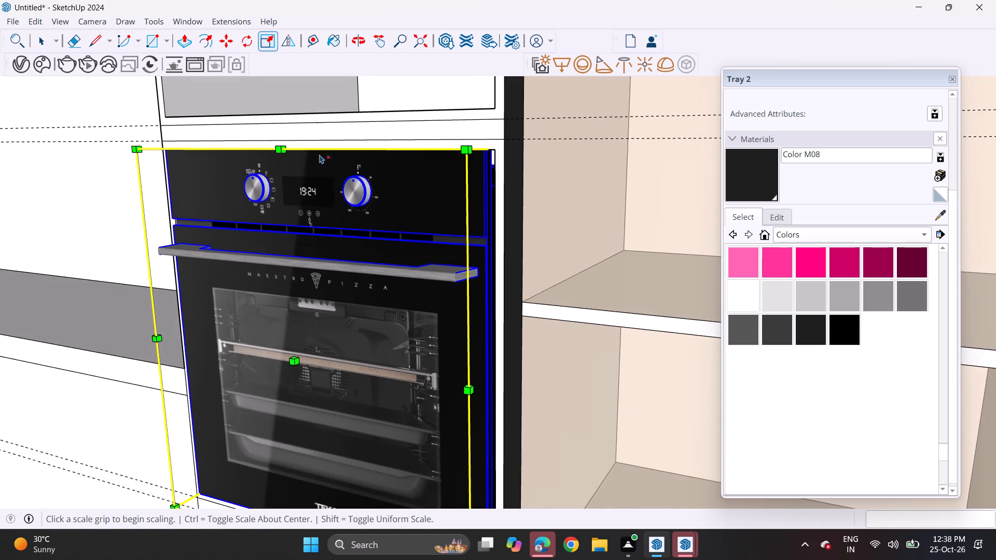
pyautogui.scroll(-3, 320, 146)
pyautogui.scroll(1, 321, 149)
pyautogui.scroll(-2, 323, 156)
pyautogui.press('space')
pyautogui.click(166, 270)
# Examine the fitted oven and the empty niche above it within the whole kitchen cabinet run.
pyautogui.moveTo(304, 261); pyautogui.dragTo(236, 214, button='middle')
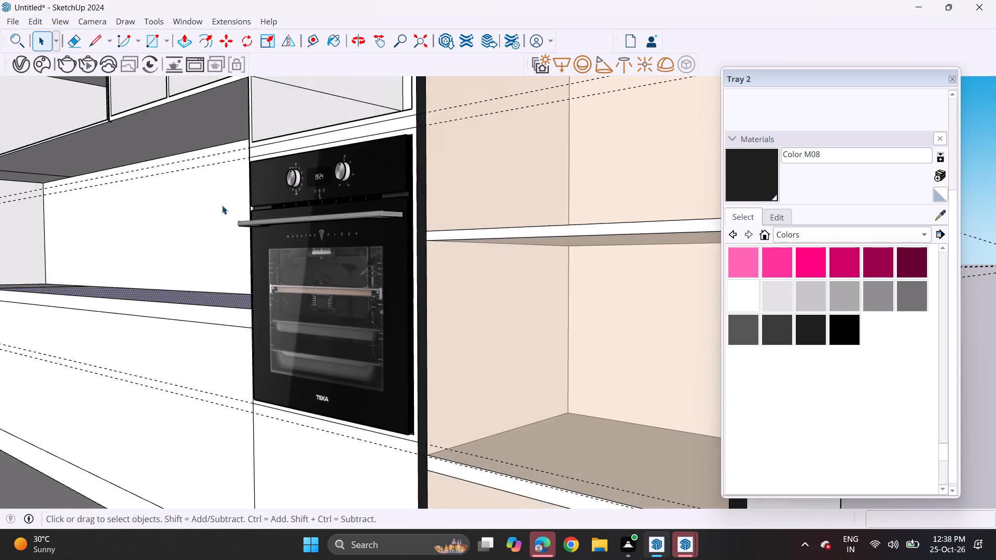
pyautogui.scroll(-1, 222, 203)
pyautogui.scroll(1, 222, 205)
pyautogui.scroll(-3, 226, 212)
pyautogui.moveTo(271, 246); pyautogui.dragTo(317, 321, button='middle')
pyautogui.scroll(-4, 326, 299)
pyautogui.keyDown('shift'); pyautogui.moveTo(333, 317); pyautogui.dragTo(353, 293, button='middle'); pyautogui.keyUp('shift')
pyautogui.scroll(-3, 353, 287)
pyautogui.scroll(1, 353, 287)
pyautogui.scroll(-1, 353, 287)
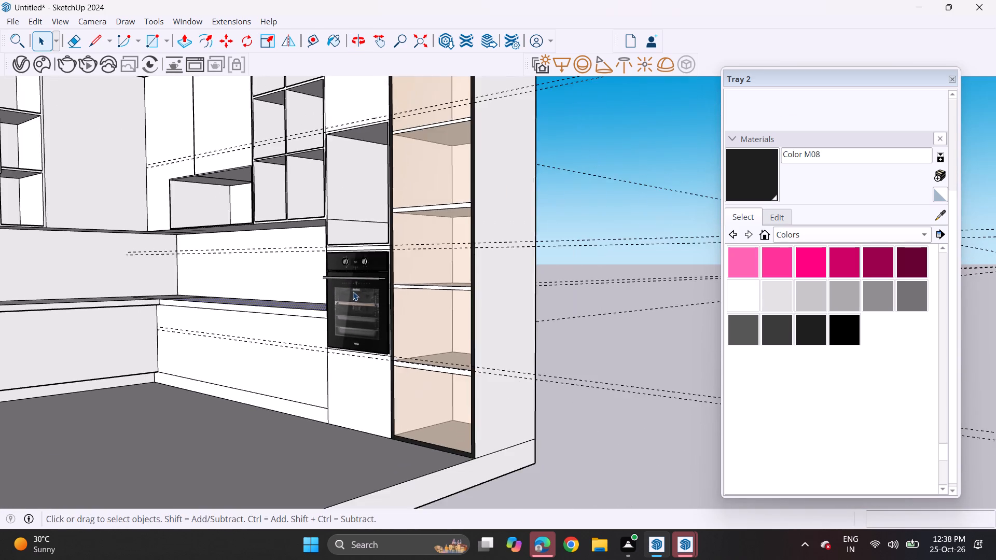
pyautogui.keyDown('shift'); pyautogui.moveTo(341, 281); pyautogui.dragTo(354, 323, button='middle'); pyautogui.keyUp('shift')
pyautogui.keyDown('shift'); pyautogui.scroll(-1, 353, 316); pyautogui.keyUp('shift')
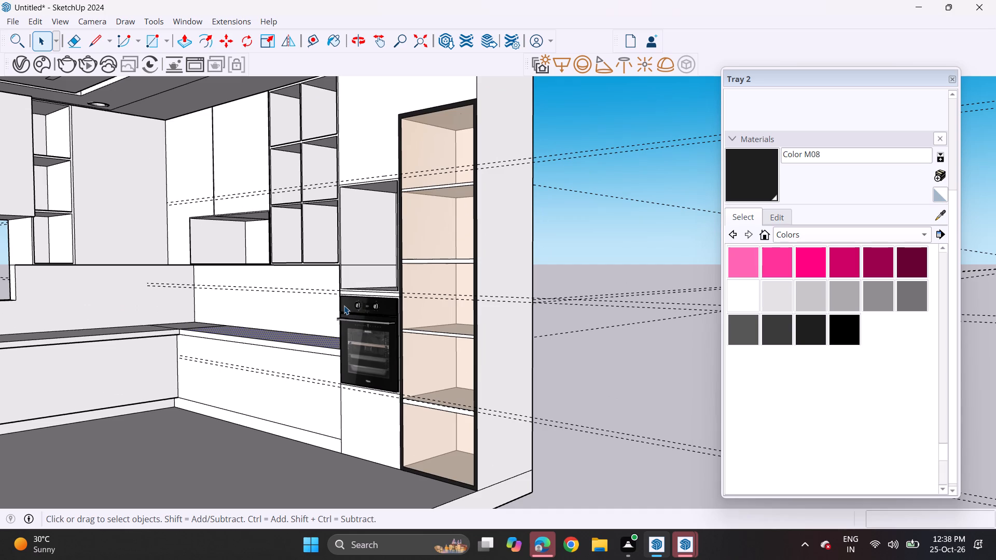
pyautogui.moveTo(361, 283); pyautogui.dragTo(362, 283, button='middle')
pyautogui.scroll(1, 361, 283)
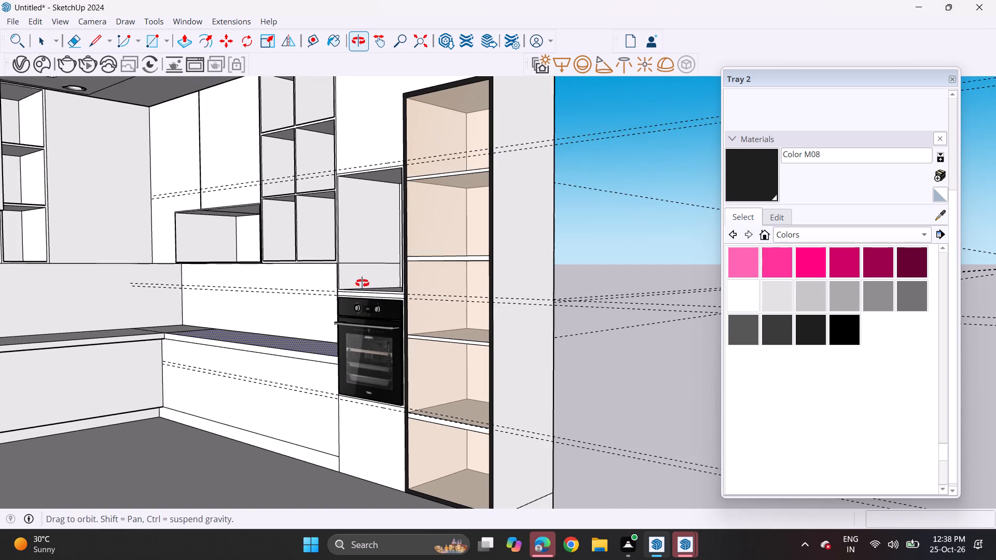
pyautogui.moveTo(362, 283); pyautogui.dragTo(453, 272, button='middle')
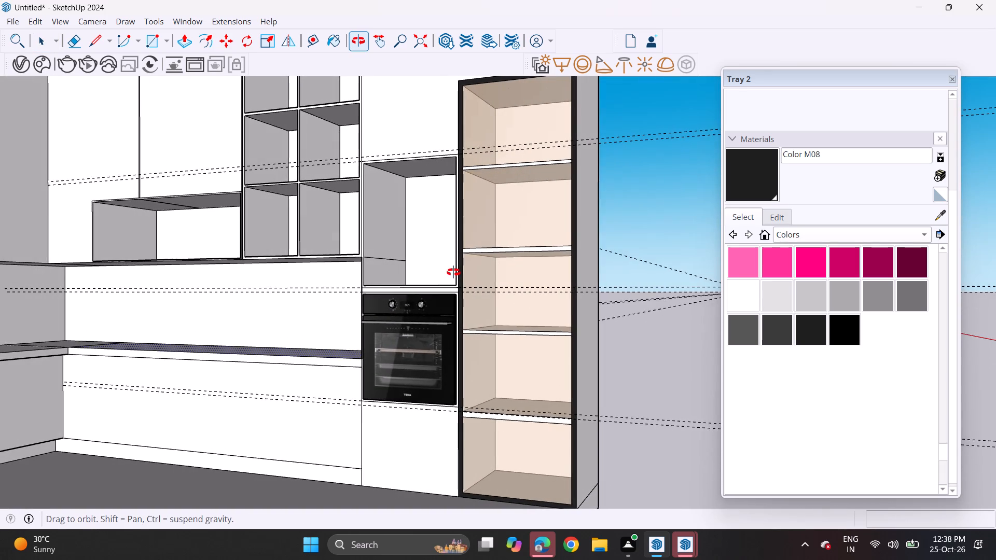
pyautogui.moveTo(453, 272); pyautogui.dragTo(416, 273, button='middle')
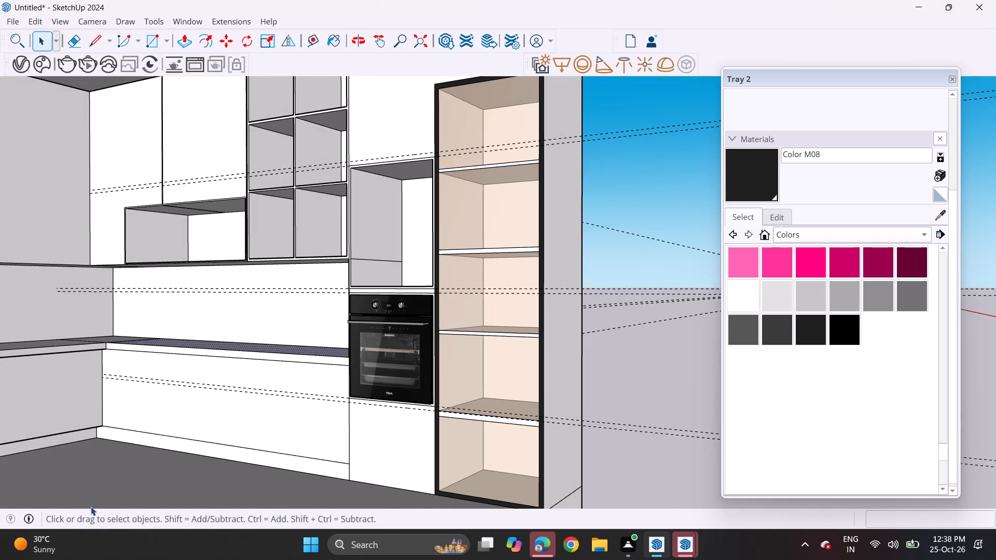
# Open the 3D Warehouse website in Chrome and search its models for "oven".
pyautogui.click(576, 546)
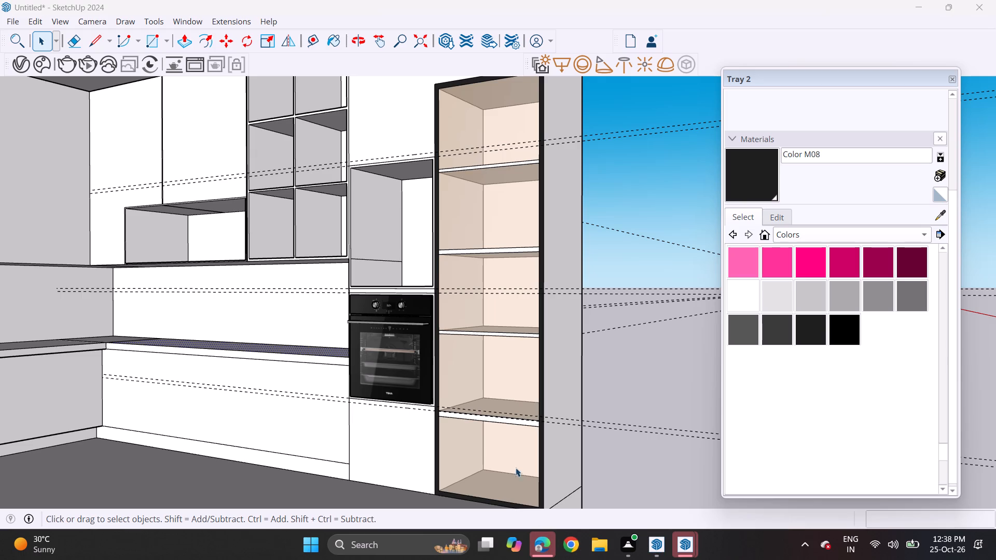
pyautogui.click(431, 236)
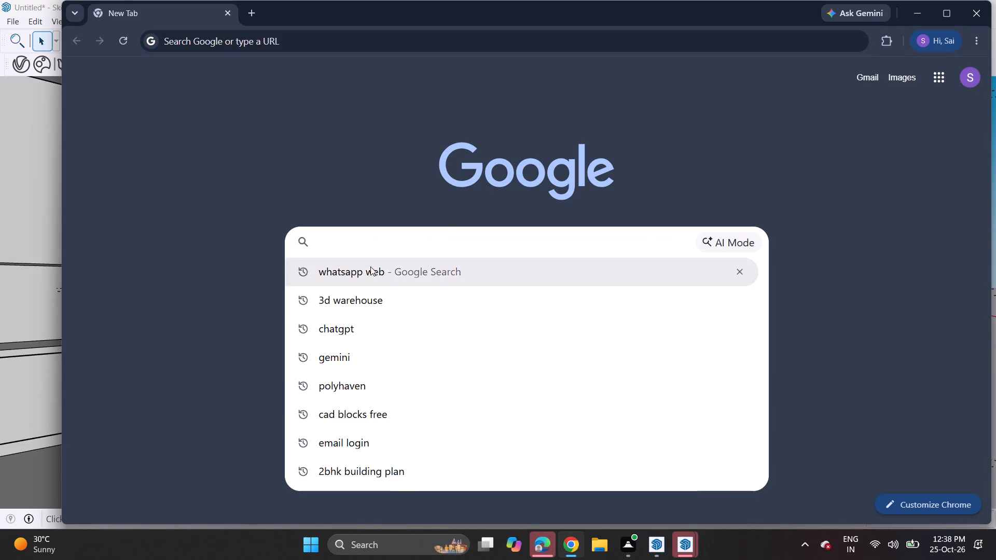
pyautogui.click(365, 296)
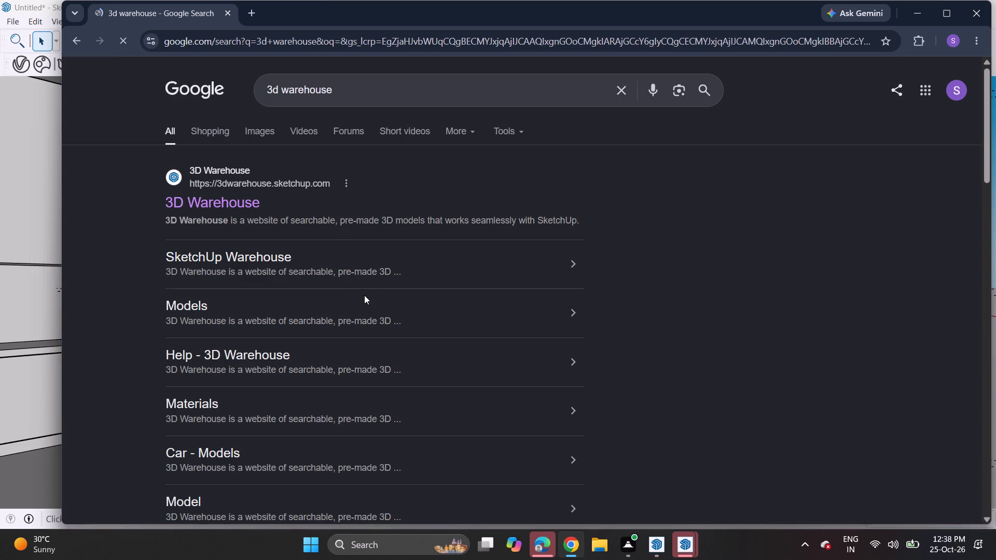
pyautogui.click(223, 200)
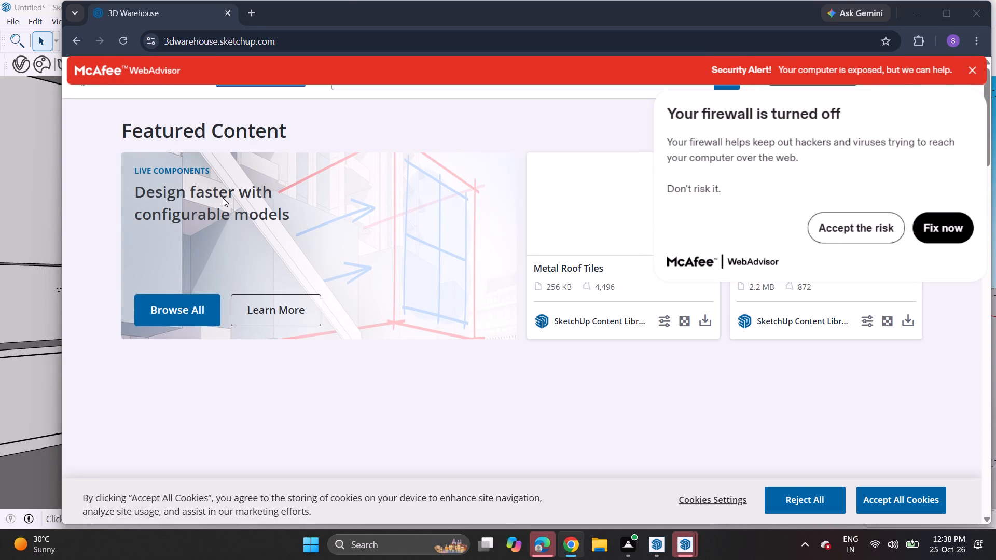
pyautogui.press('o')
pyautogui.write('ven')
pyautogui.press('Return')
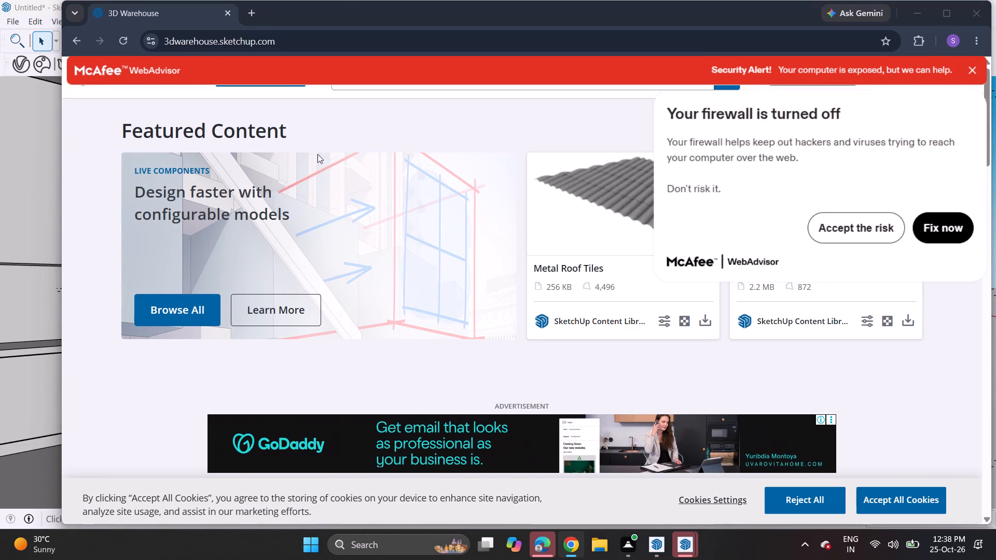
pyautogui.click(973, 70)
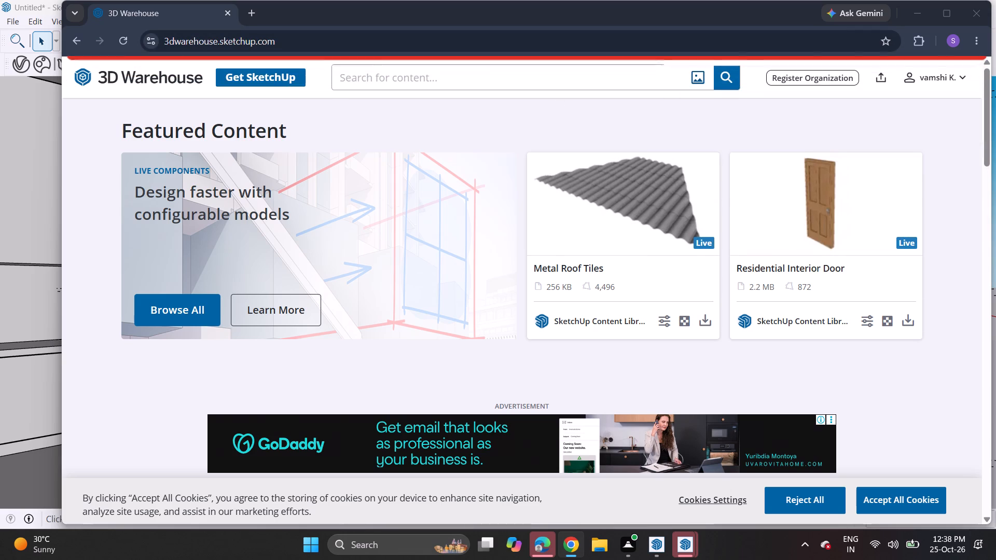
pyautogui.click(540, 86)
pyautogui.write('oven')
pyautogui.press('Return')
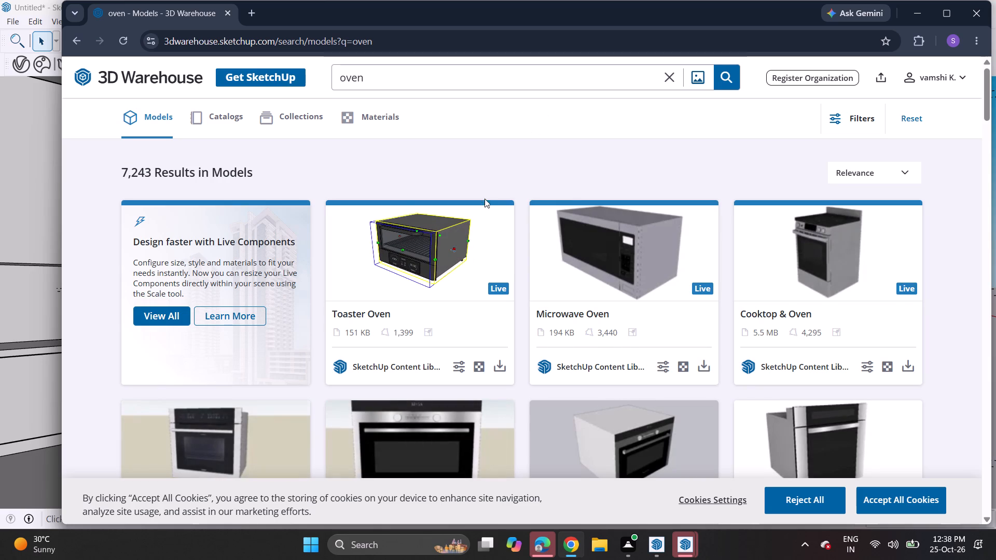
# Download the 820 KB built-in "oven" model by popov - DMG-BG as a SketchUp file.
pyautogui.scroll(-2, 465, 214)
pyautogui.scroll(1, 465, 214)
pyautogui.scroll(-2, 464, 214)
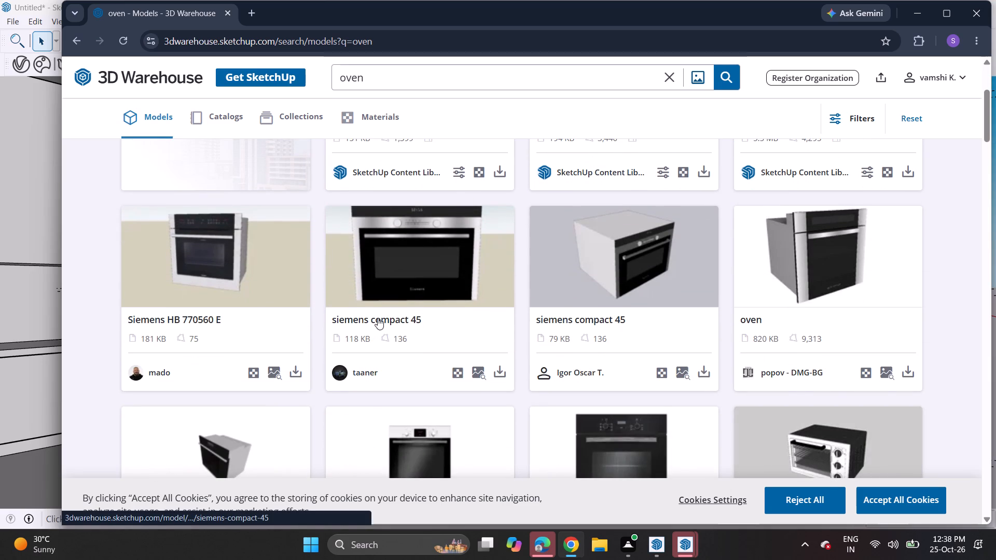
pyautogui.click(910, 377)
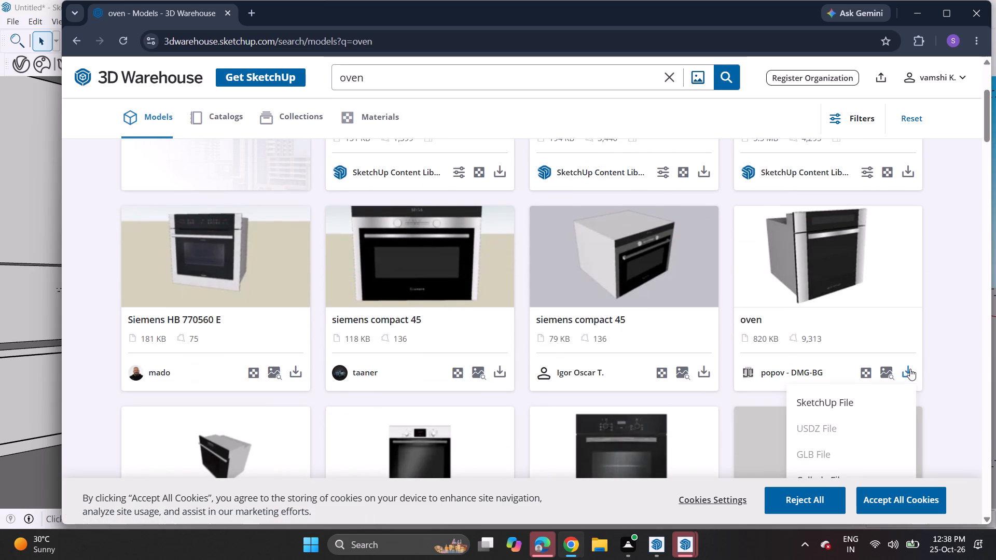
pyautogui.click(875, 398)
# Download the 1.6 MB black "Oven" model with the open door, and browse further oven results.
pyautogui.scroll(-4, 653, 353)
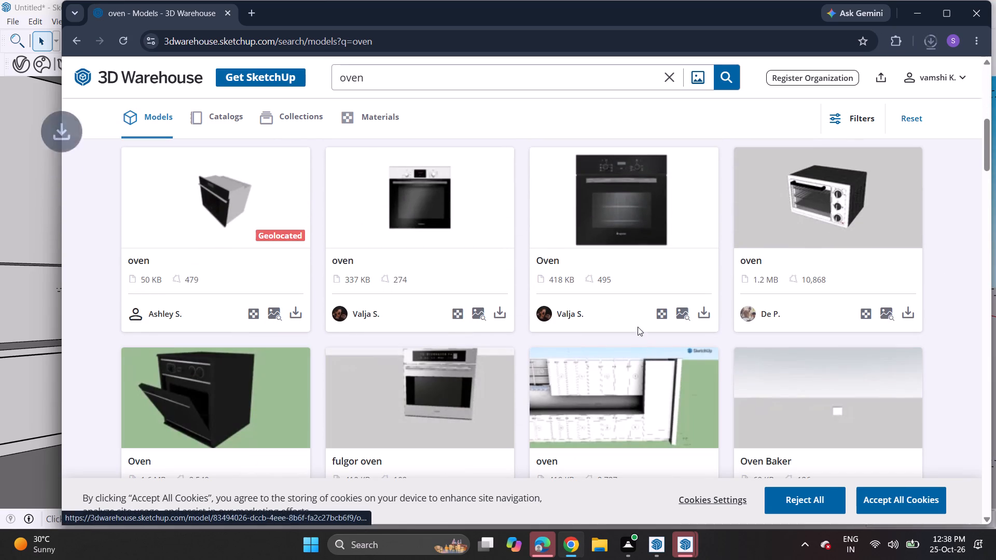
pyautogui.scroll(-2, 617, 323)
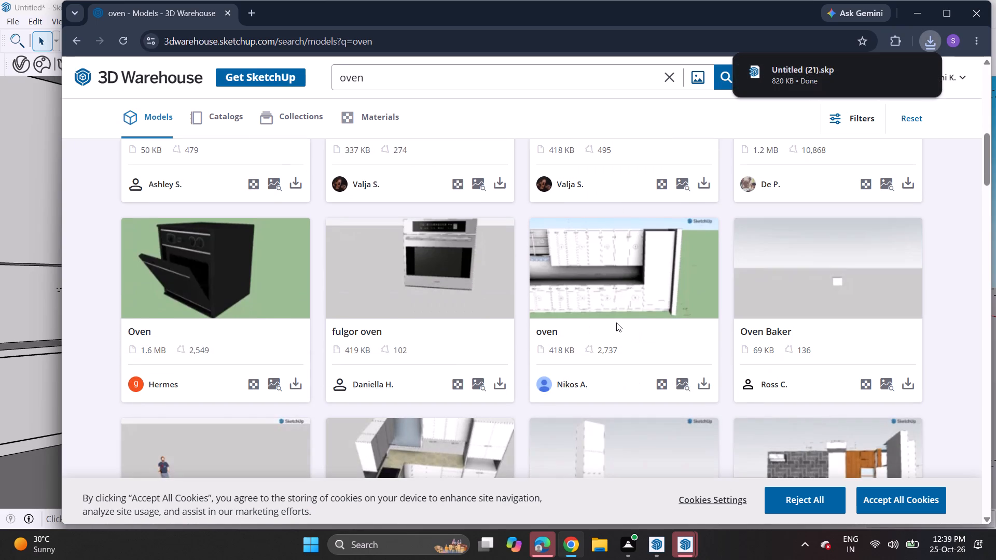
pyautogui.click(295, 387)
pyautogui.click(316, 413)
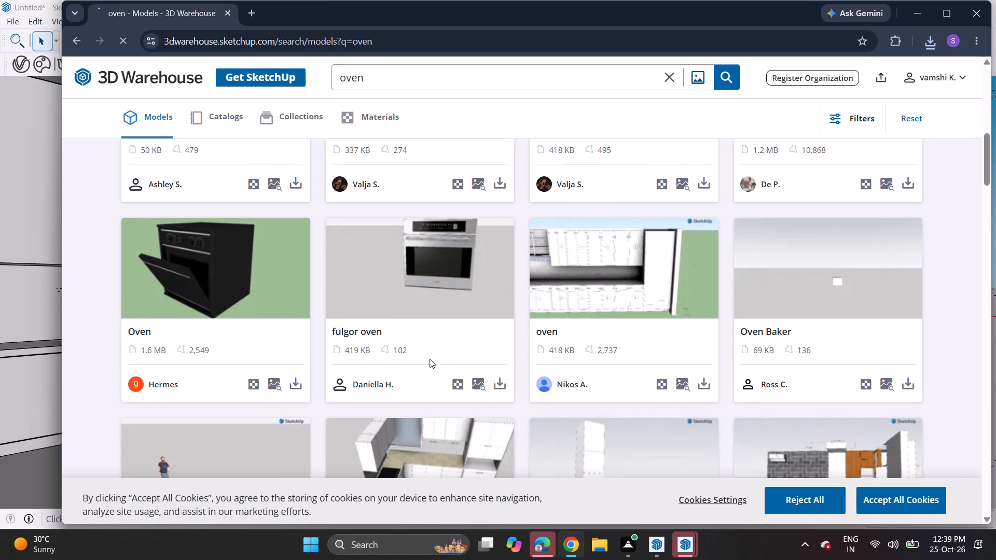
pyautogui.scroll(-10, 444, 341)
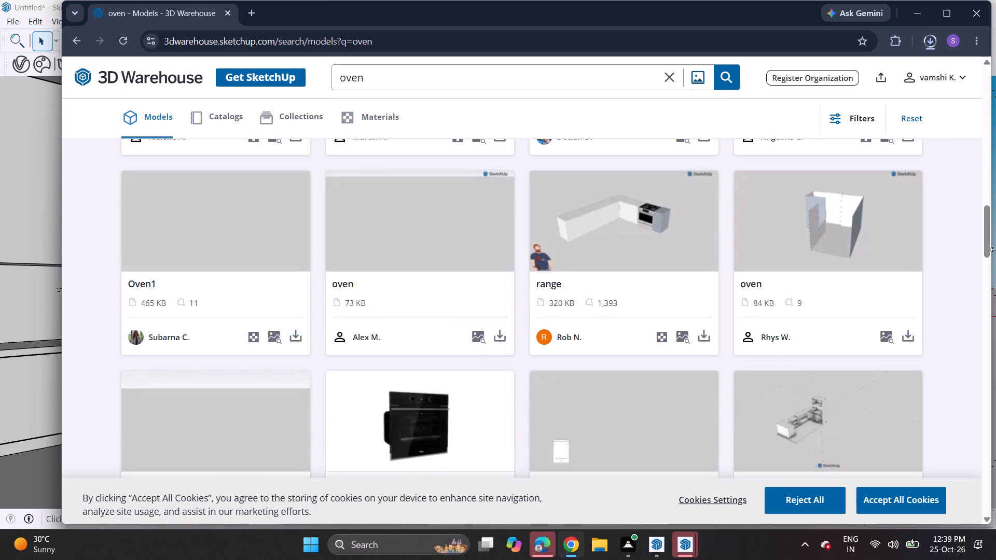
# Return to SketchUp, import the downloaded file Untitled (21), and place the oven on the kitchen floor in front of the cabinets.
pyautogui.click(666, 542)
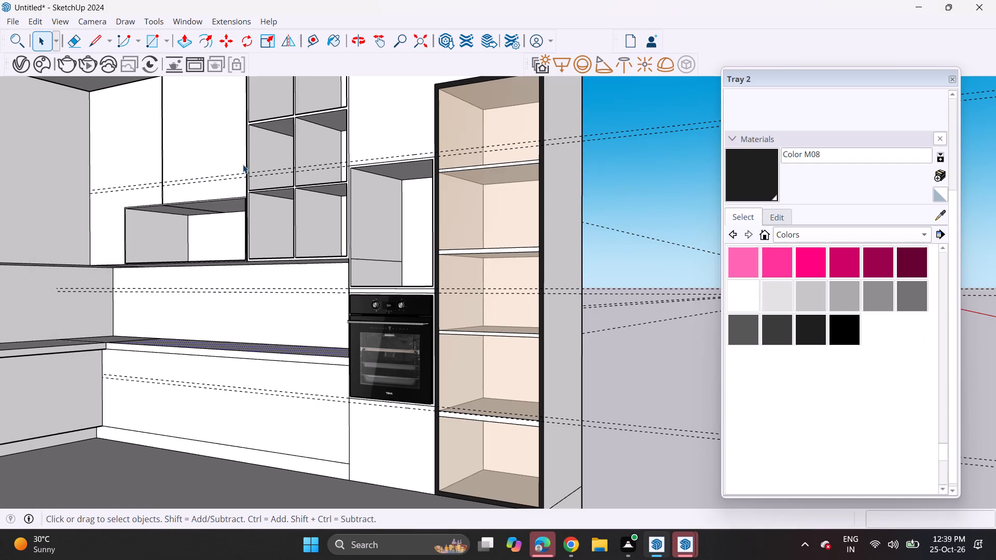
pyautogui.click(11, 20)
pyautogui.click(54, 196)
pyautogui.click(211, 152)
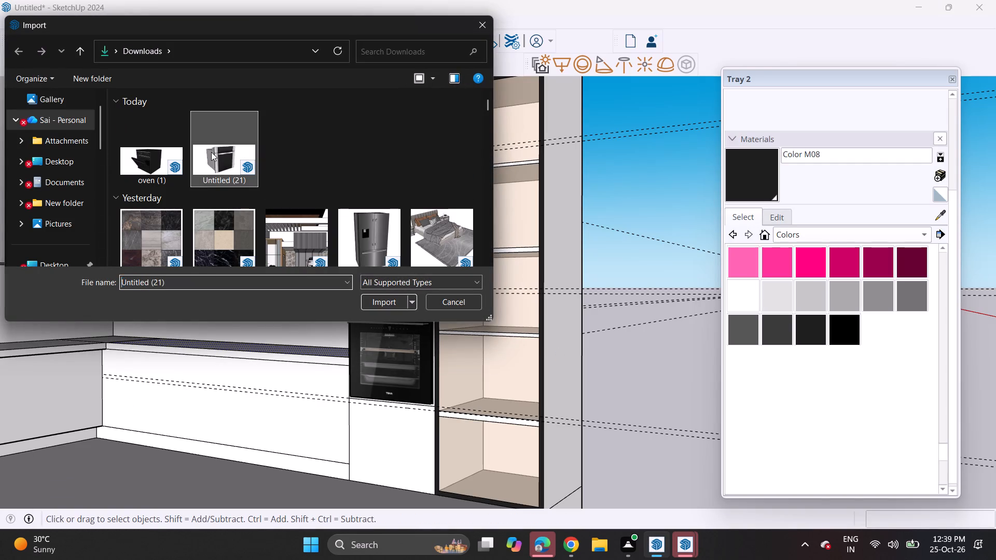
pyautogui.click(382, 304)
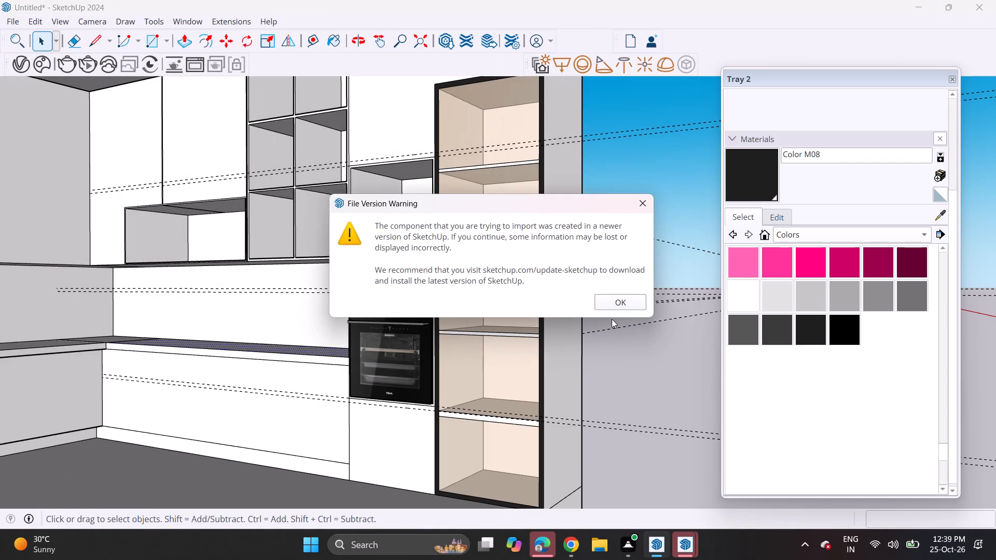
pyautogui.click(623, 303)
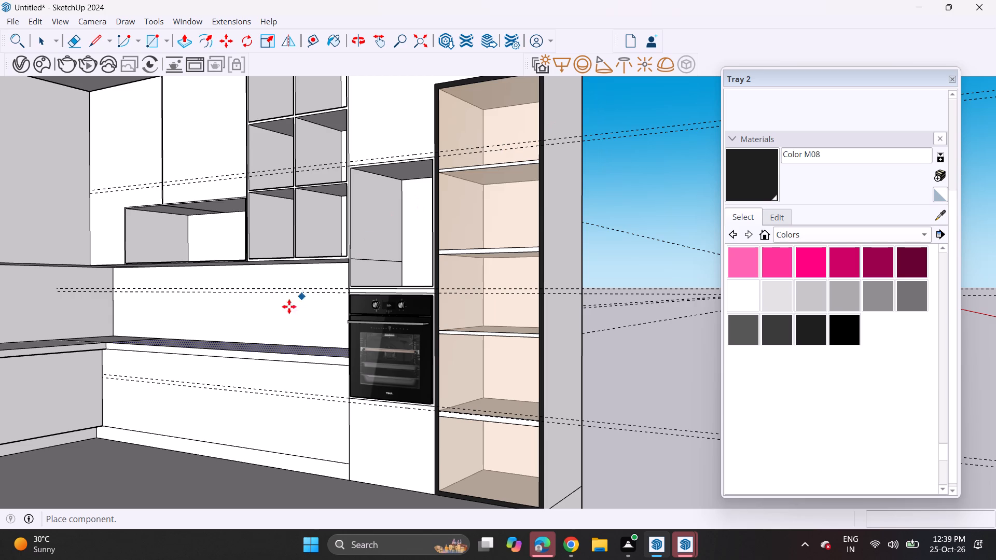
pyautogui.scroll(-1, 461, 199)
pyautogui.moveTo(458, 199); pyautogui.dragTo(305, 240, button='middle')
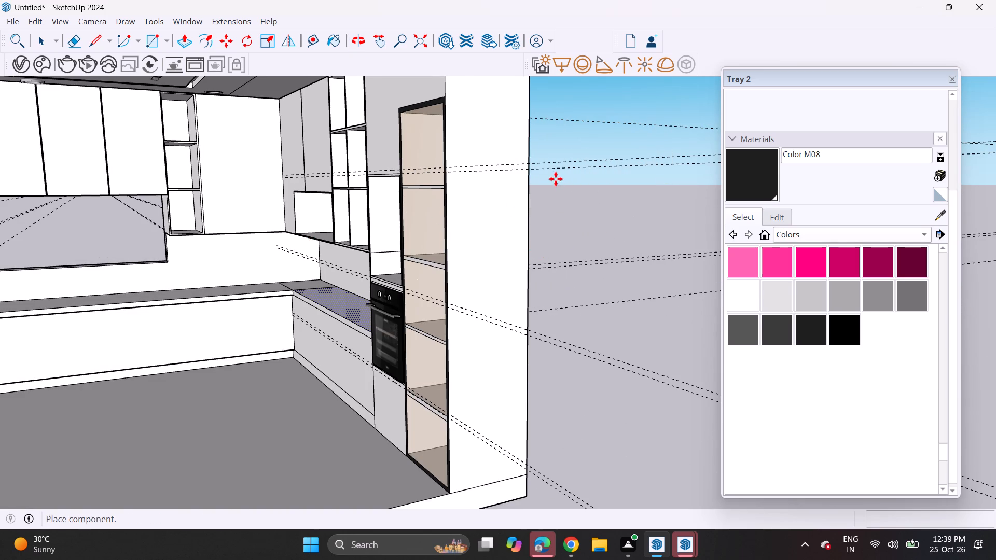
pyautogui.scroll(-8, 555, 178)
pyautogui.scroll(1, 542, 188)
pyautogui.scroll(-1, 542, 189)
pyautogui.scroll(1, 542, 189)
pyautogui.scroll(-2, 542, 190)
pyautogui.click(308, 318)
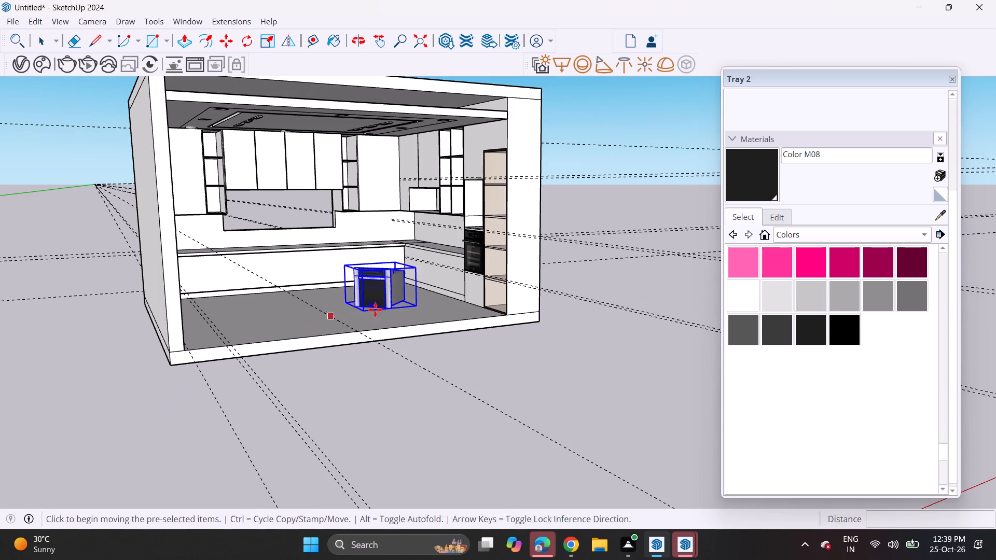
# Rotate the newly placed oven 45 degrees on the floor so its front faces away from the tall cabinet.
pyautogui.moveTo(427, 287); pyautogui.dragTo(377, 382, button='middle')
pyautogui.scroll(4, 393, 327)
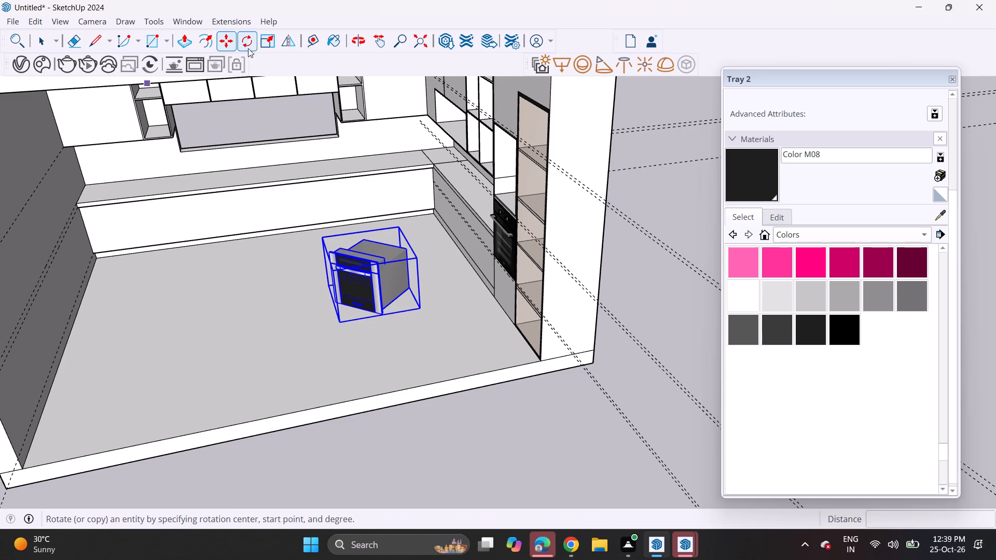
pyautogui.click(248, 38)
pyautogui.moveTo(382, 328); pyautogui.dragTo(382, 345, button='middle')
pyautogui.click(376, 359)
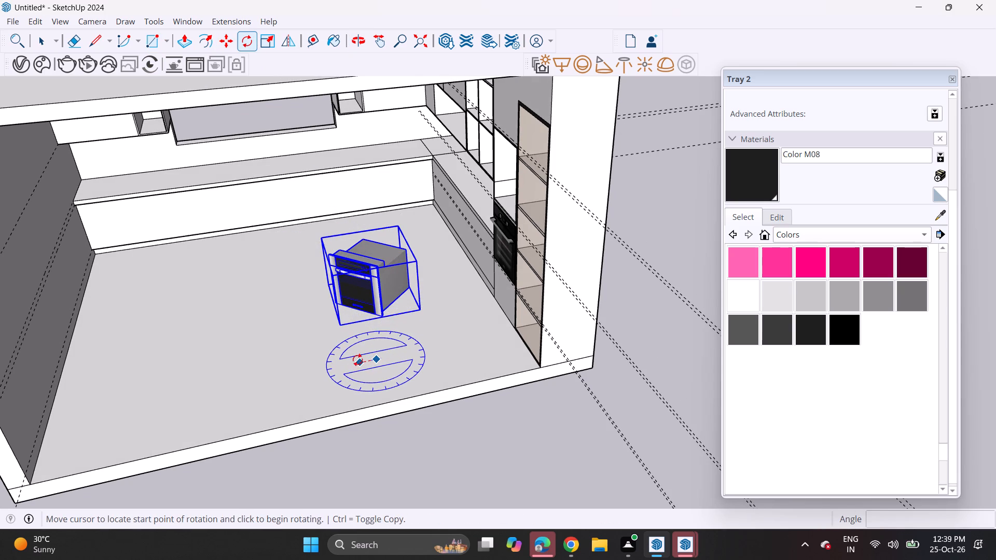
pyautogui.click(299, 375)
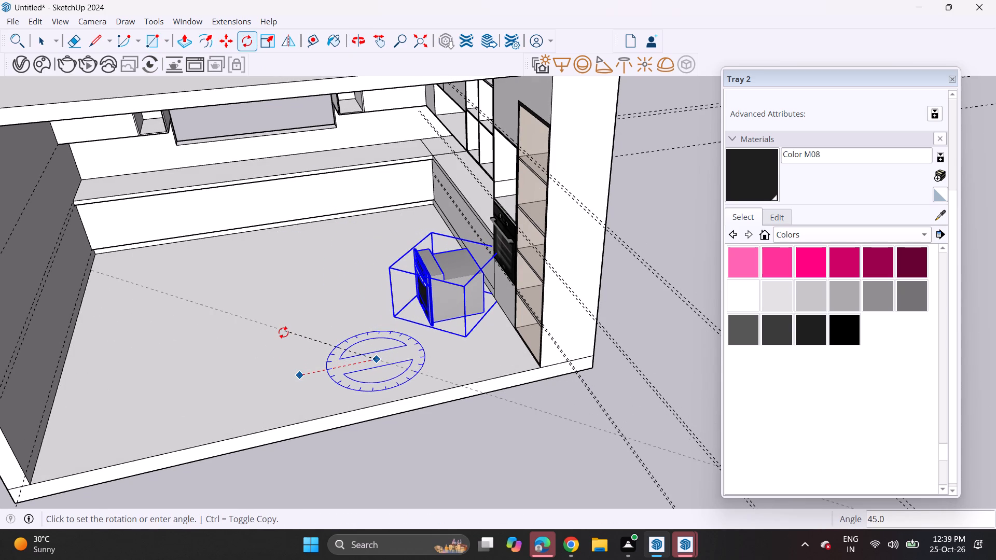
pyautogui.click(283, 332)
pyautogui.moveTo(547, 271); pyautogui.dragTo(702, 216, button='middle')
pyautogui.scroll(2, 559, 270)
pyautogui.moveTo(458, 290); pyautogui.dragTo(376, 339, button='middle')
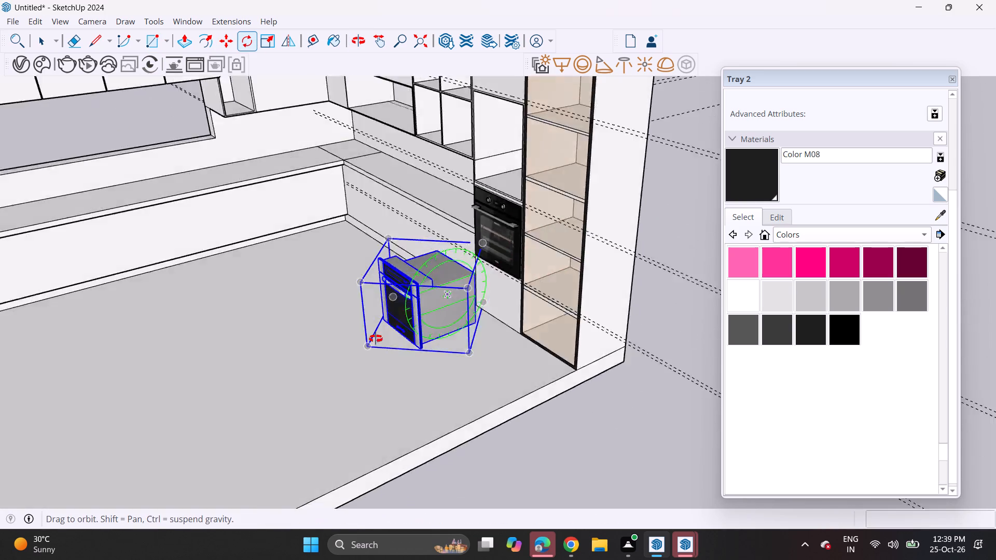
# Rotate the second oven about 6.9 degrees on the floor plane to bring its front closer to parallel with the cabinet fronts.
pyautogui.moveTo(376, 339); pyautogui.dragTo(546, 245, button='middle')
pyautogui.scroll(3, 509, 246)
pyautogui.moveTo(474, 232); pyautogui.dragTo(563, 226, button='middle')
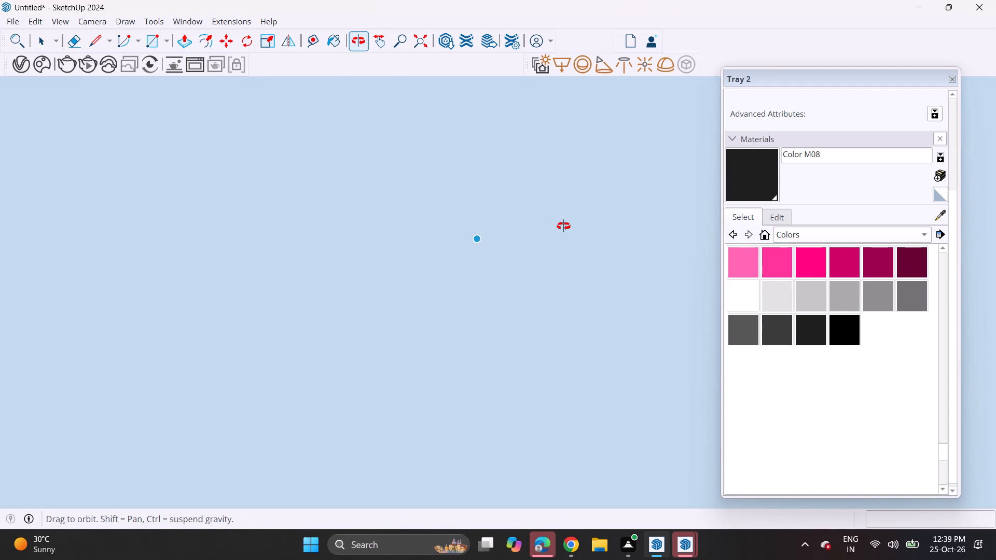
pyautogui.moveTo(563, 226); pyautogui.dragTo(425, 275, button='middle')
pyautogui.scroll(4, 416, 264)
pyautogui.moveTo(438, 250); pyautogui.dragTo(323, 247, button='middle')
pyautogui.scroll(-1, 438, 250)
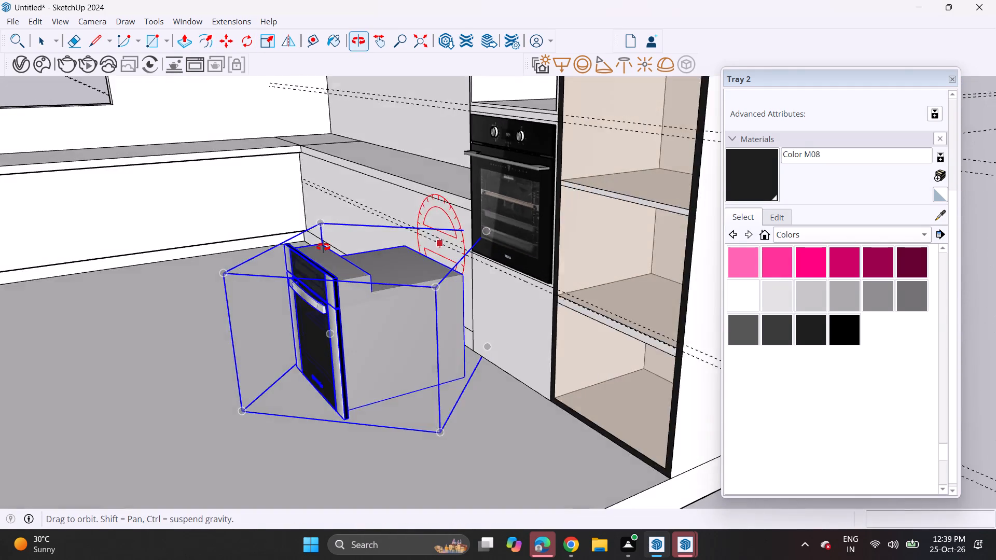
pyautogui.moveTo(323, 247); pyautogui.dragTo(319, 247, button='middle')
pyautogui.scroll(-4, 305, 230)
pyautogui.scroll(-1, 294, 296)
pyautogui.moveTo(294, 301); pyautogui.dragTo(295, 356, button='middle')
pyautogui.click(260, 391)
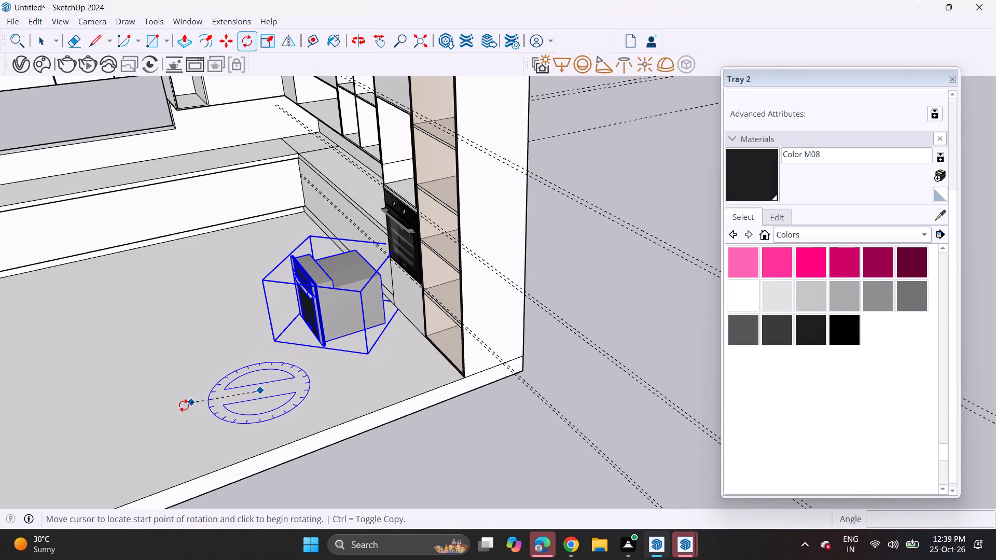
pyautogui.click(173, 425)
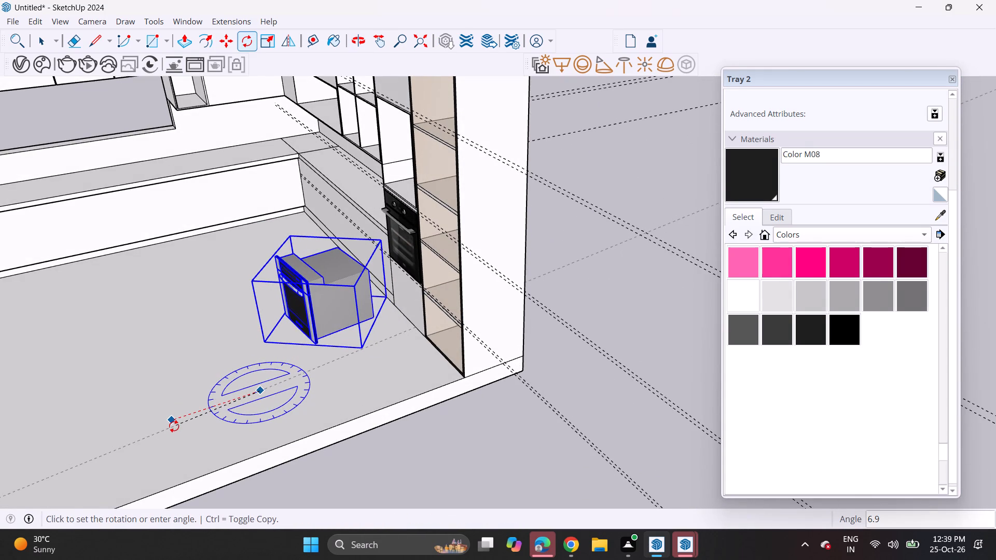
pyautogui.click(174, 426)
# Move the second oven by its lower front corner up to the tall cabinet's upper niche, directly above the fitted oven.
pyautogui.moveTo(270, 328); pyautogui.dragTo(431, 269, button='middle')
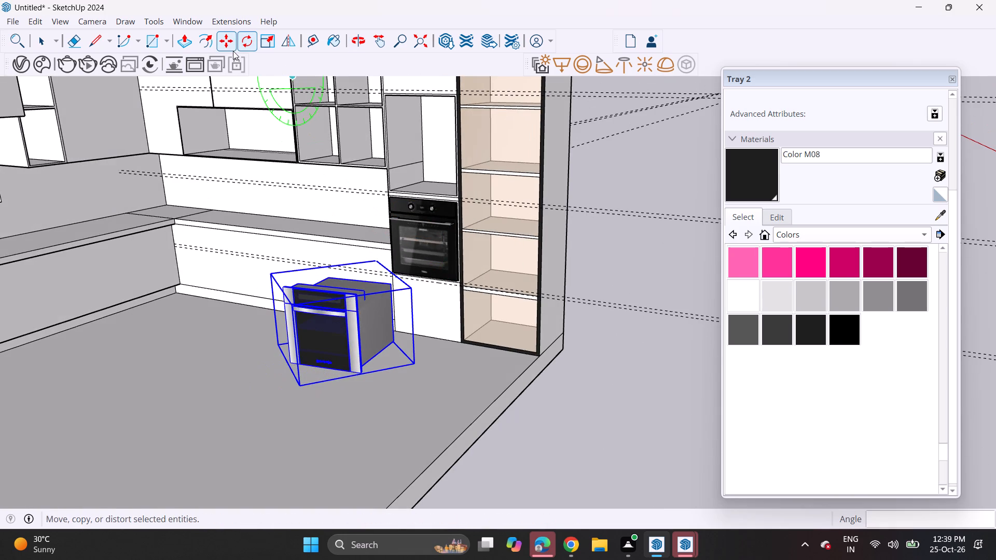
pyautogui.click(233, 51)
pyautogui.click(358, 374)
pyautogui.moveTo(414, 176); pyautogui.dragTo(407, 202, button='middle')
pyautogui.scroll(3, 471, 195)
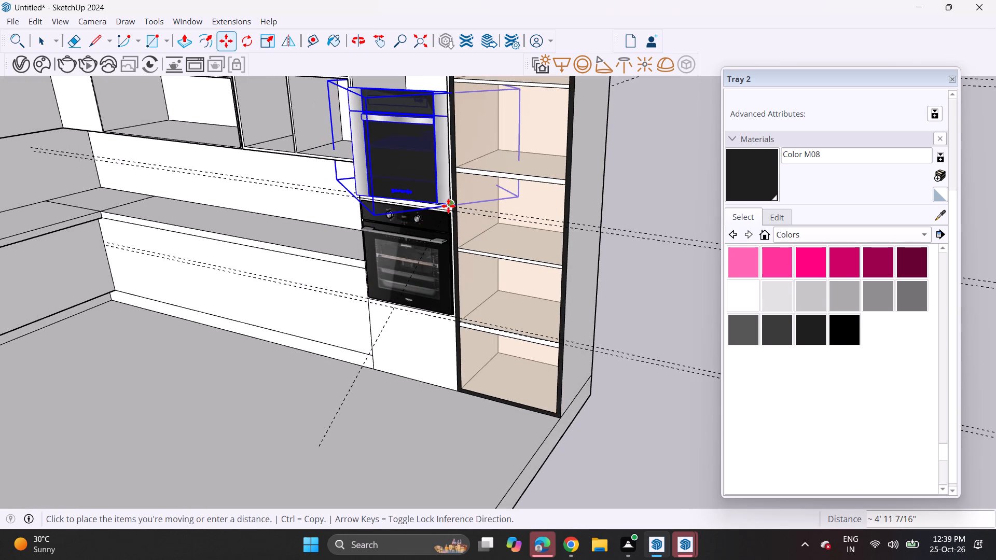
pyautogui.click(448, 206)
# Rotate the second oven slightly in the horizontal plane to align its front with the tall cabinet's face.
pyautogui.moveTo(407, 150); pyautogui.dragTo(493, 158, button='middle')
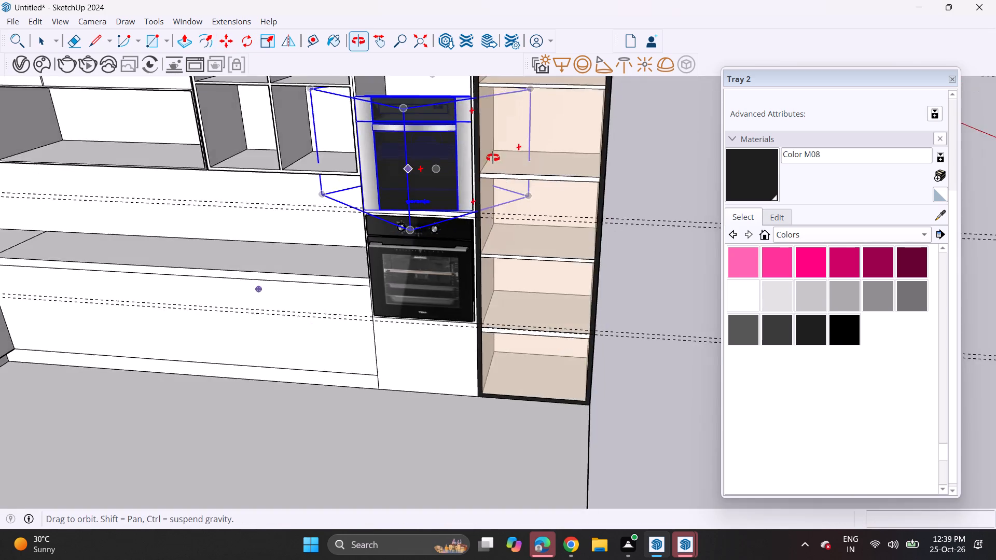
pyautogui.moveTo(493, 158); pyautogui.dragTo(430, 138, button='middle')
pyautogui.keyDown('shift'); pyautogui.moveTo(431, 138); pyautogui.dragTo(394, 218, button='middle'); pyautogui.keyUp('shift')
pyautogui.moveTo(389, 218); pyautogui.dragTo(189, 255, button='middle')
pyautogui.scroll(1, 366, 223)
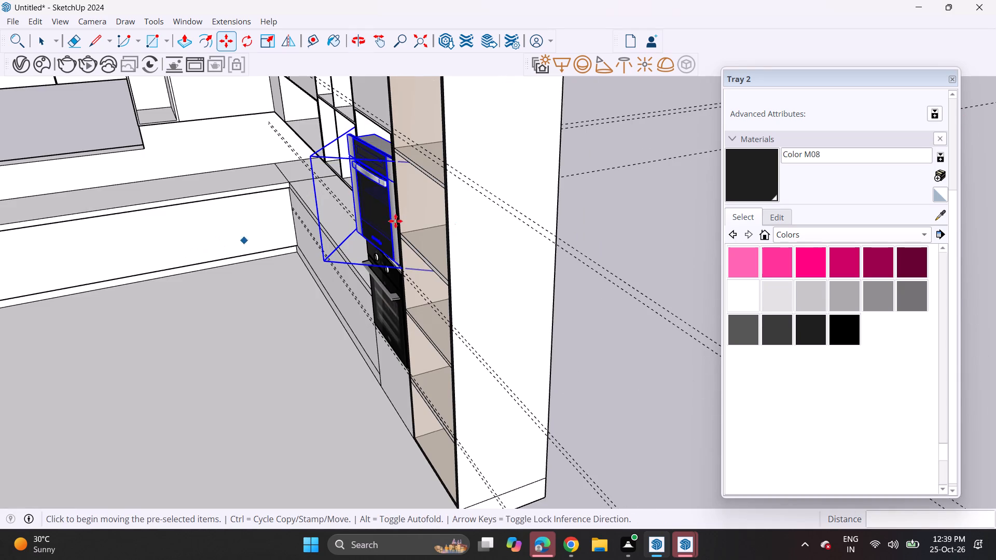
pyautogui.scroll(-4, 244, 317)
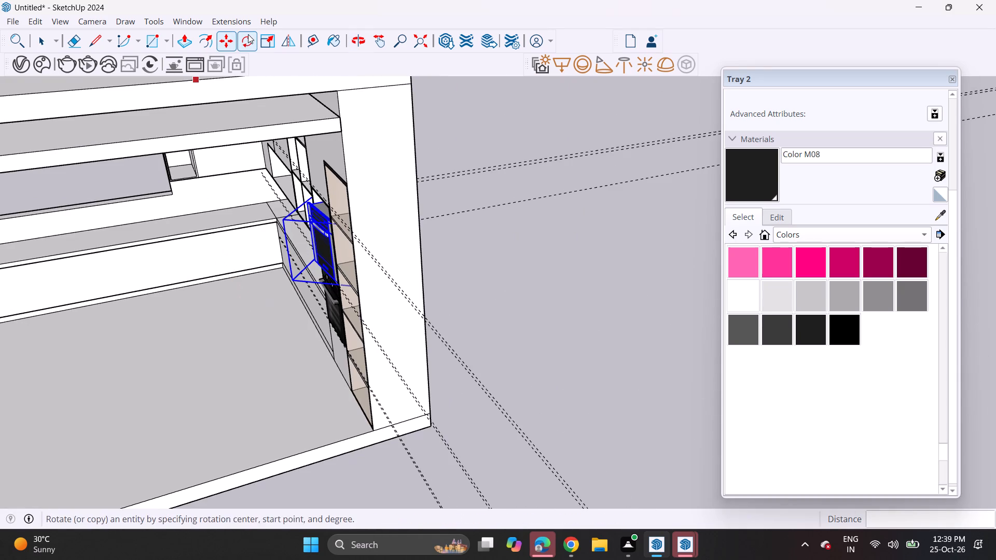
pyautogui.click(248, 36)
pyautogui.click(237, 411)
pyautogui.click(169, 429)
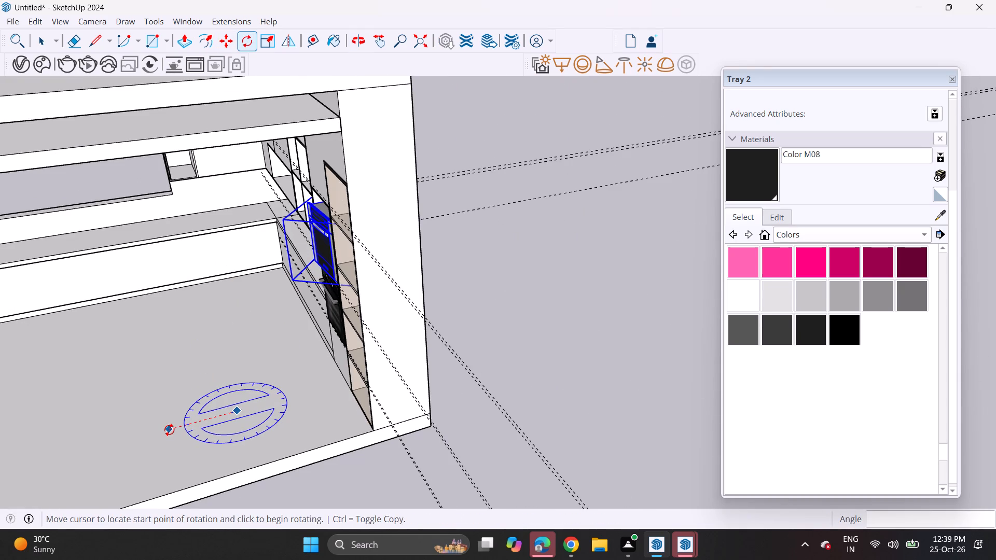
pyautogui.click(164, 428)
# Move the second oven about 5 1/16" by its lower front corner to the matching bottom corner of the upper niche.
pyautogui.moveTo(257, 389); pyautogui.dragTo(282, 381, button='middle')
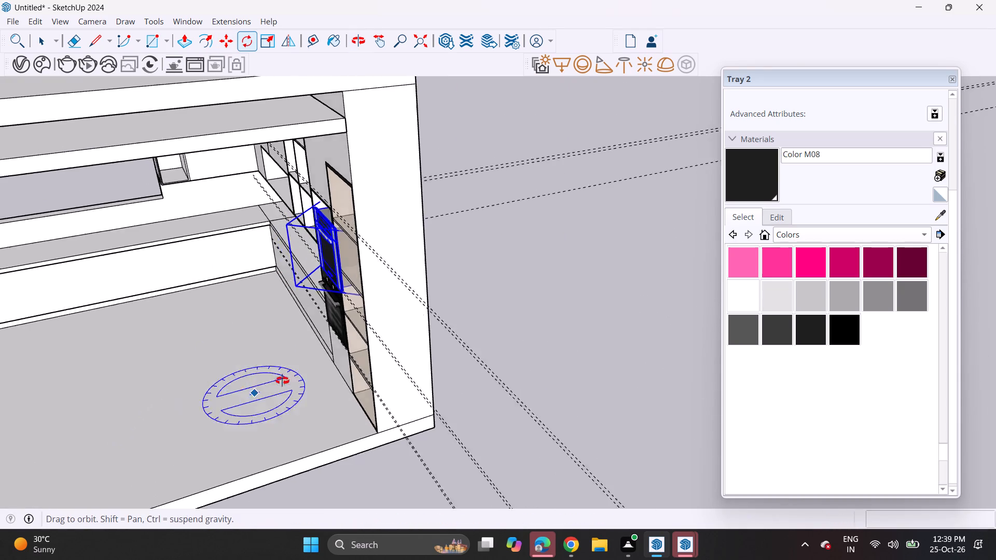
pyautogui.moveTo(282, 381); pyautogui.dragTo(465, 315, button='middle')
pyautogui.scroll(6, 434, 283)
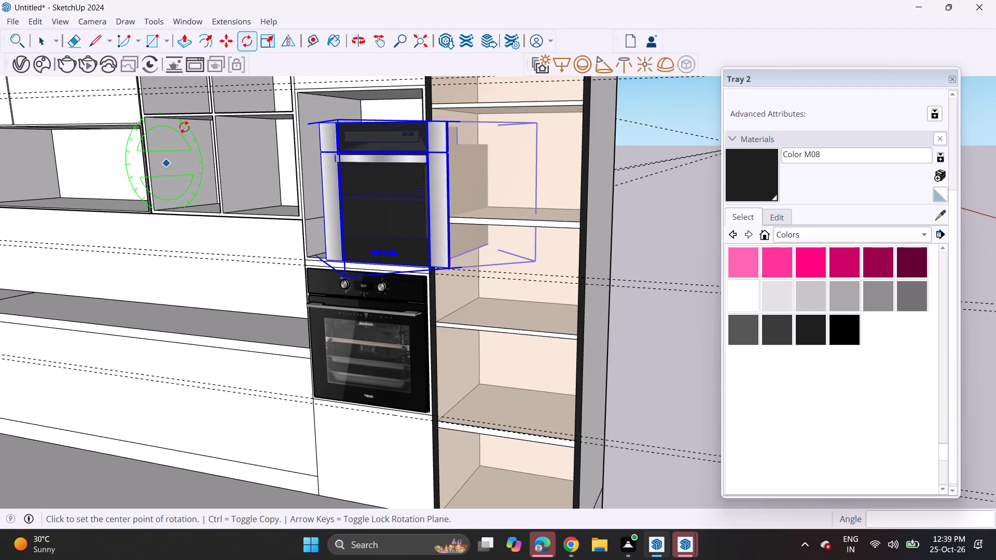
pyautogui.click(226, 39)
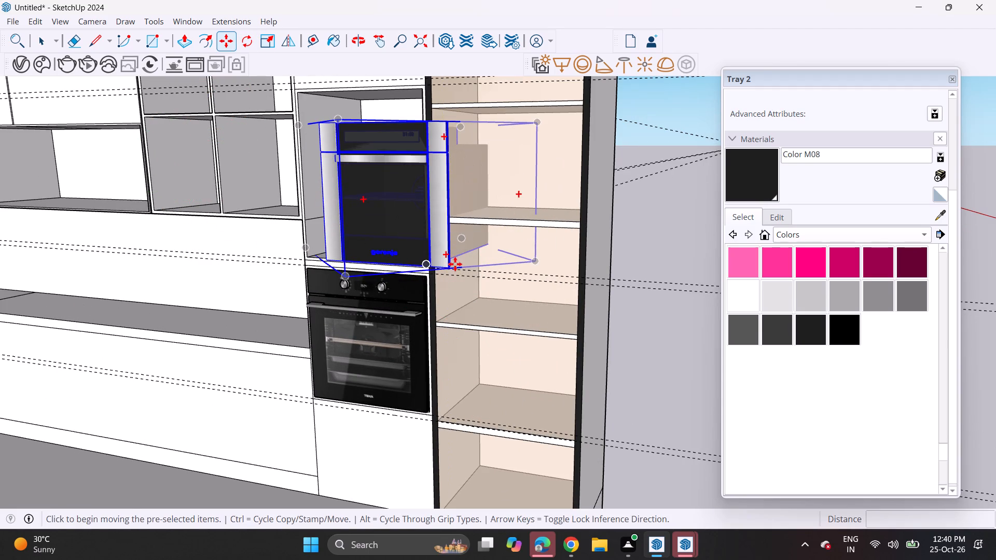
pyautogui.click(451, 268)
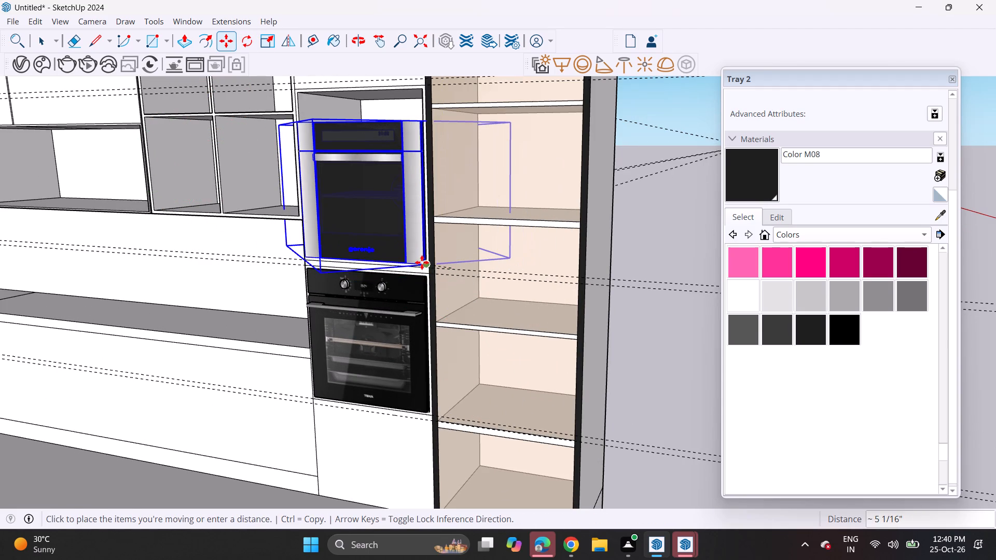
pyautogui.click(422, 262)
# Scale the second oven's height by about 1.21 along the blue axis to fill the upper niche, and deselect it.
pyautogui.click(272, 36)
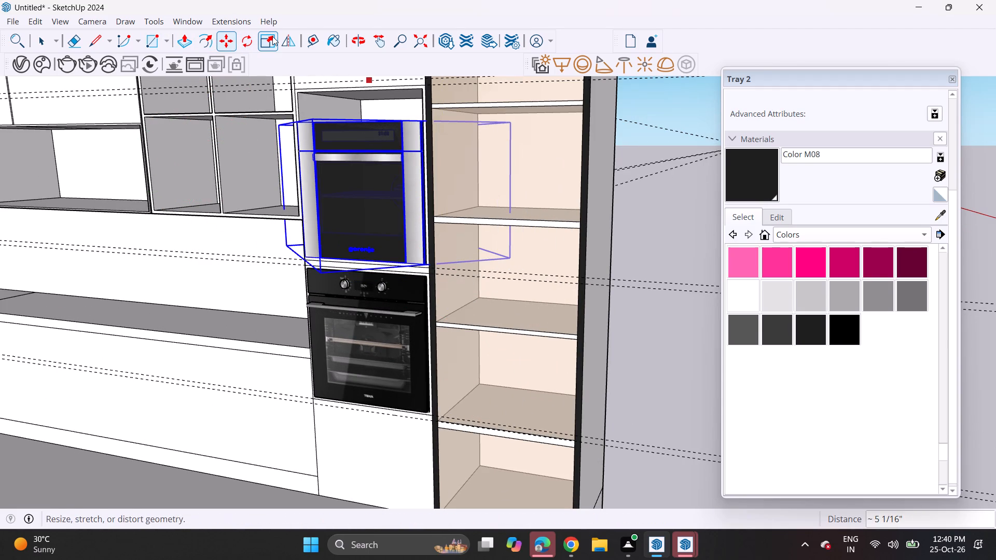
pyautogui.moveTo(375, 112); pyautogui.dragTo(363, 133, button='middle')
pyautogui.click(389, 122)
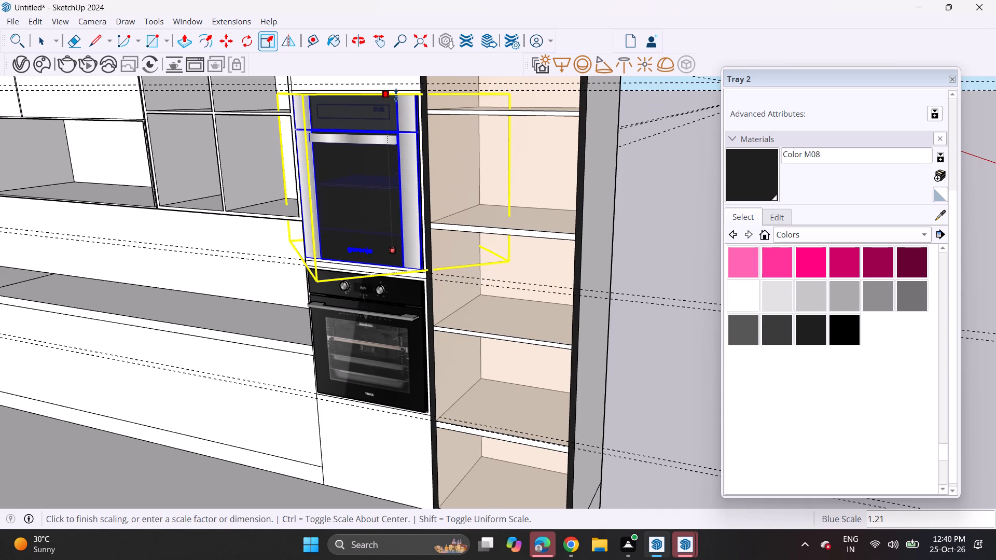
pyautogui.click(396, 95)
pyautogui.moveTo(294, 195); pyautogui.dragTo(406, 177, button='middle')
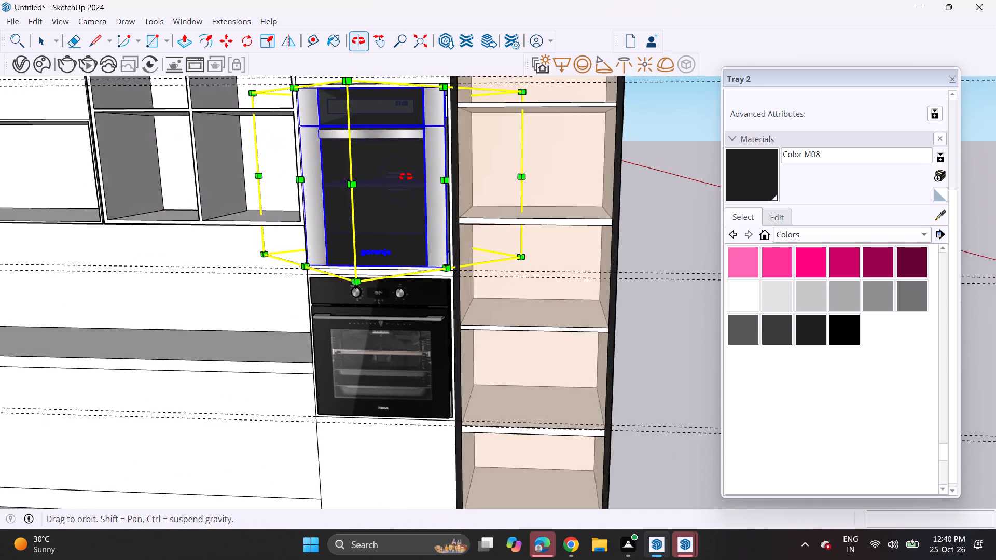
pyautogui.moveTo(406, 177); pyautogui.dragTo(337, 168, button='middle')
pyautogui.press('space')
pyautogui.click(644, 205)
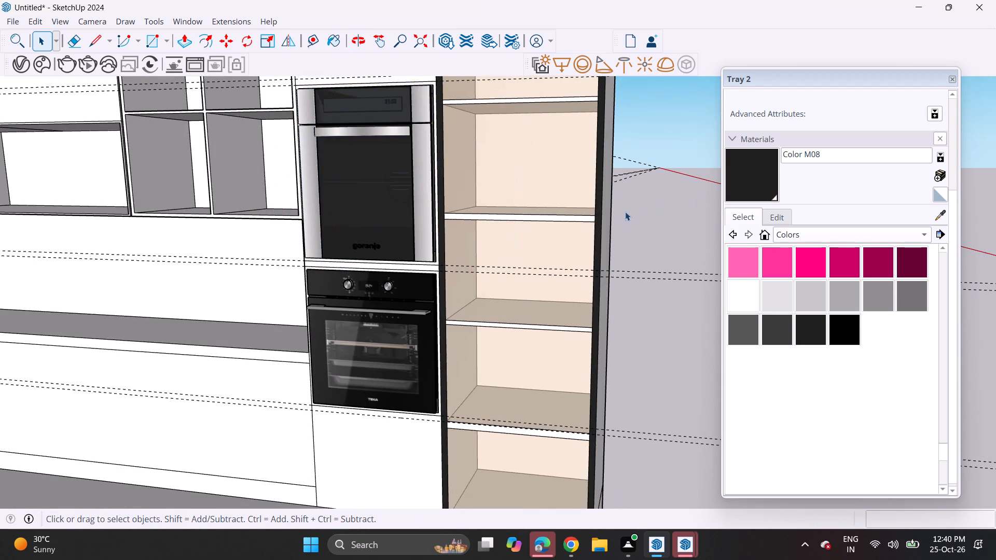
# Erase the dashed guide lines that run across the kitchen cabinets, ovens and tall shelf unit.
pyautogui.moveTo(623, 212); pyautogui.dragTo(420, 211, button='middle')
pyautogui.scroll(-4, 396, 221)
pyautogui.moveTo(375, 239); pyautogui.dragTo(412, 251, button='middle')
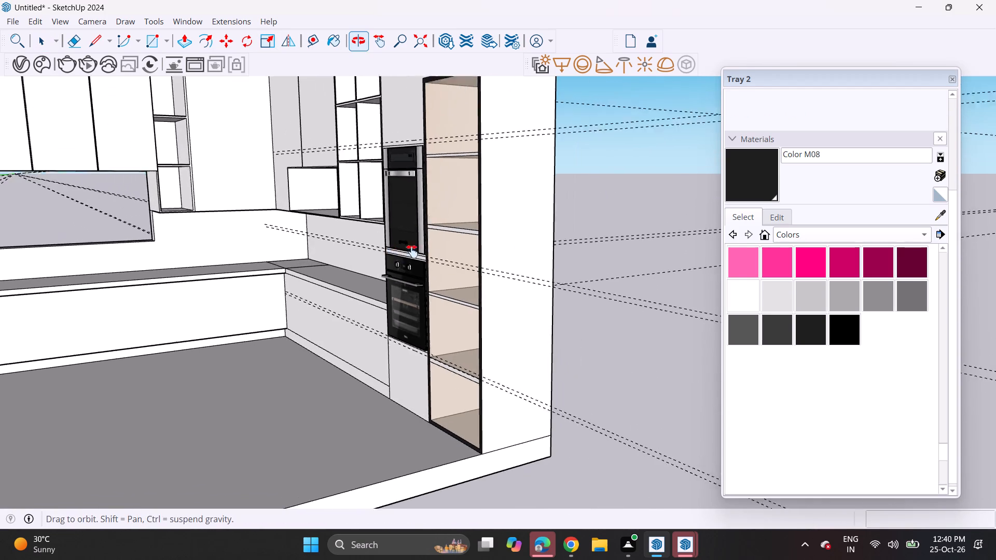
pyautogui.moveTo(412, 251); pyautogui.dragTo(440, 268, button='middle')
pyautogui.scroll(1, 440, 268)
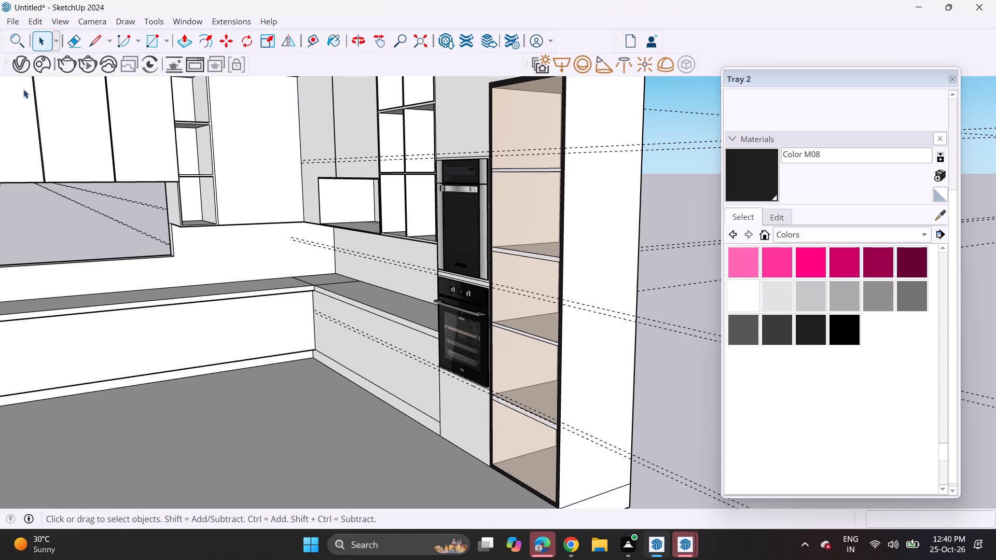
pyautogui.click(39, 22)
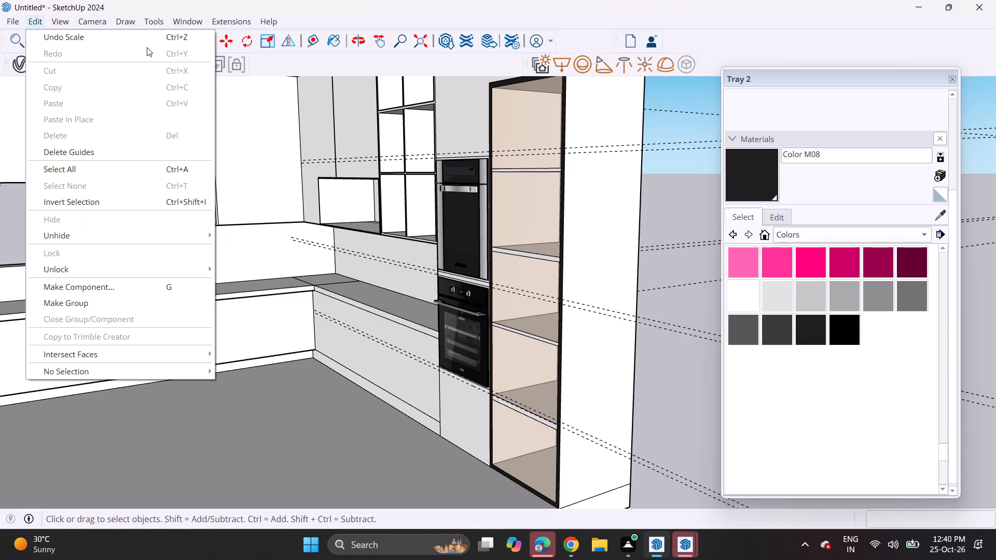
pyautogui.click(72, 36)
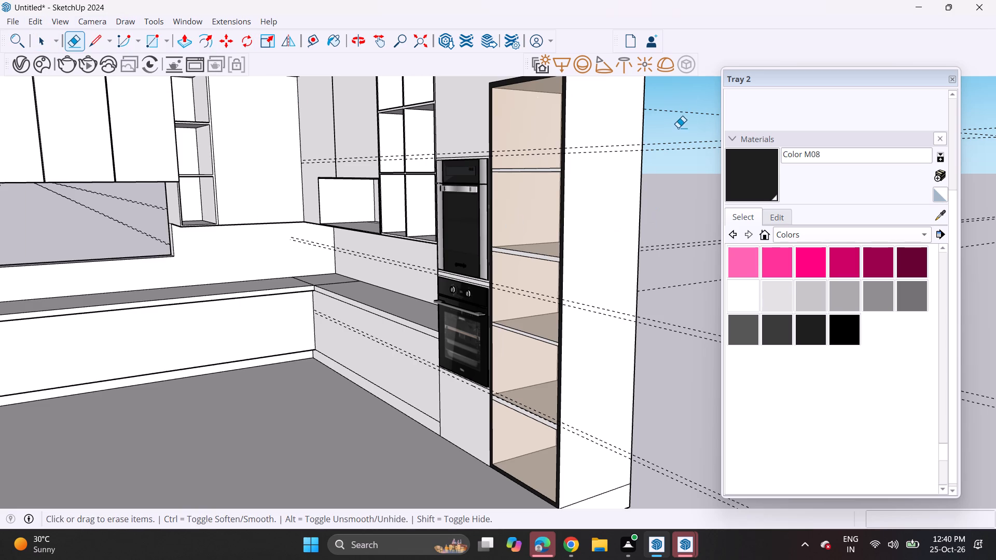
pyautogui.moveTo(679, 135); pyautogui.dragTo(679, 155)
pyautogui.moveTo(674, 310); pyautogui.dragTo(671, 340)
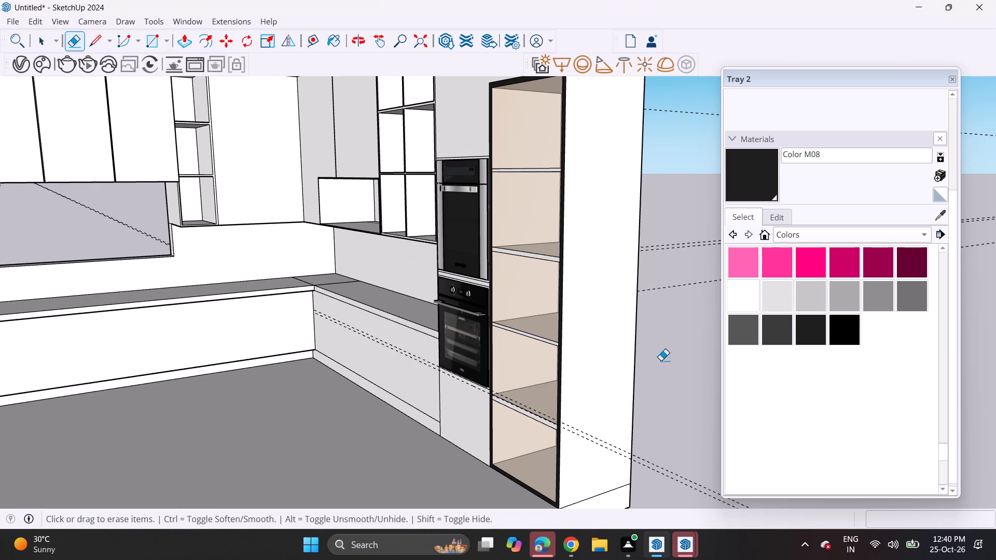
pyautogui.moveTo(665, 444); pyautogui.dragTo(648, 486)
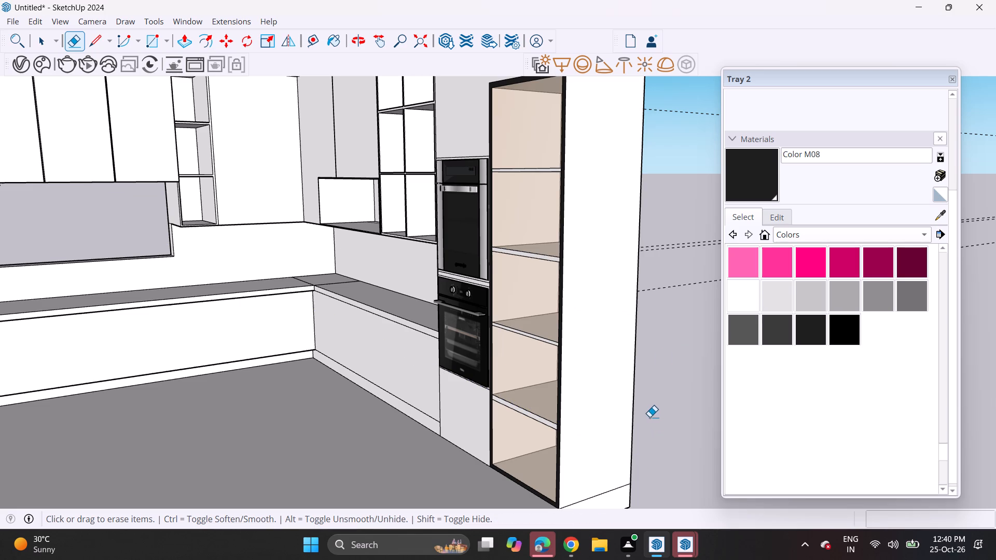
# Draw a short vertical line up from the black shelf frame's corner and a horizontal line about 2' 13/16" to the open shelves' edge.
pyautogui.scroll(-1, 601, 307)
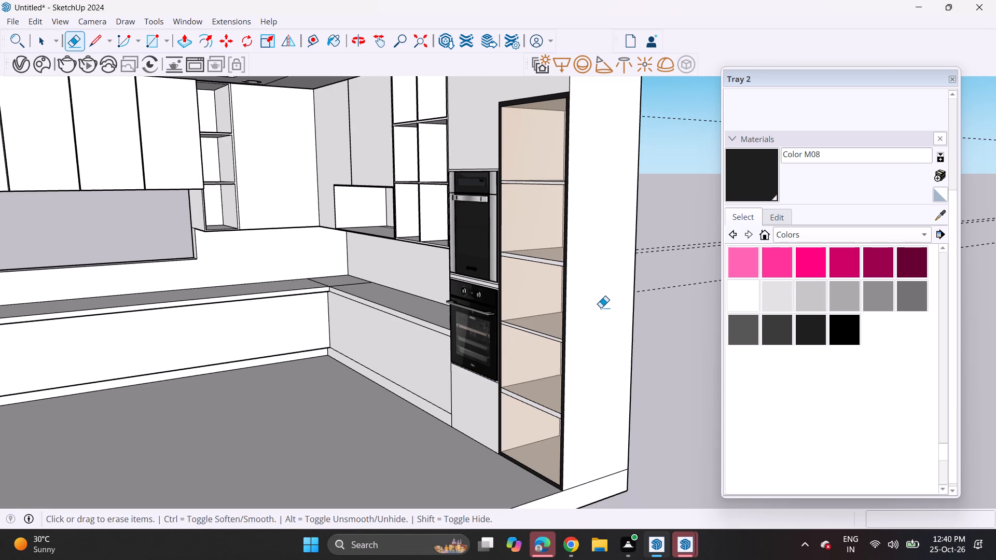
pyautogui.keyDown('shift'); pyautogui.moveTo(570, 258); pyautogui.dragTo(528, 404, button='middle'); pyautogui.keyUp('shift')
pyautogui.moveTo(541, 421); pyautogui.dragTo(572, 368, button='middle')
pyautogui.scroll(3, 391, 155)
pyautogui.keyDown('shift'); pyautogui.moveTo(337, 140); pyautogui.dragTo(255, 160, button='middle'); pyautogui.keyUp('shift')
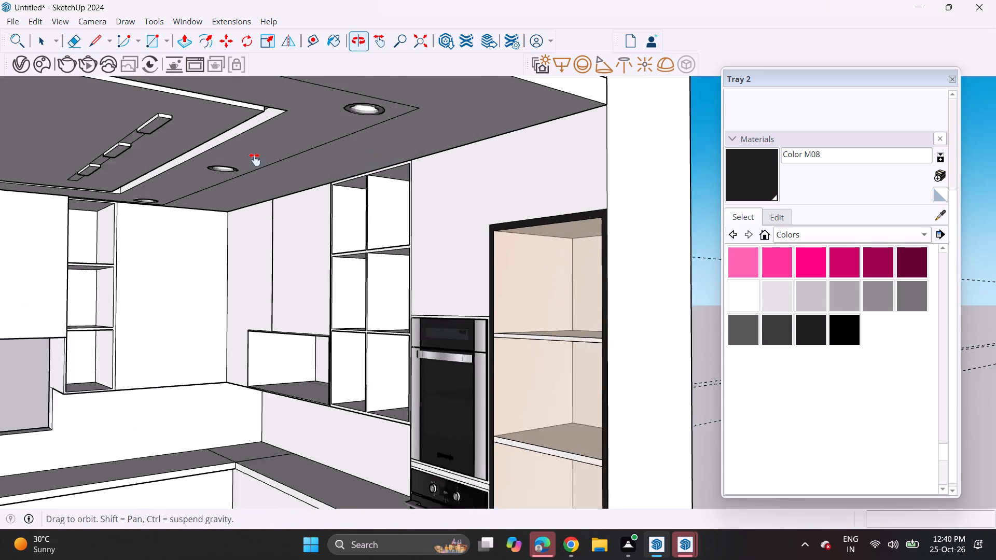
pyautogui.keyDown('shift'); pyautogui.moveTo(255, 160); pyautogui.dragTo(211, 173, button='middle'); pyautogui.keyUp('shift')
pyautogui.moveTo(254, 181); pyautogui.dragTo(410, 211, button='middle')
pyautogui.click(96, 38)
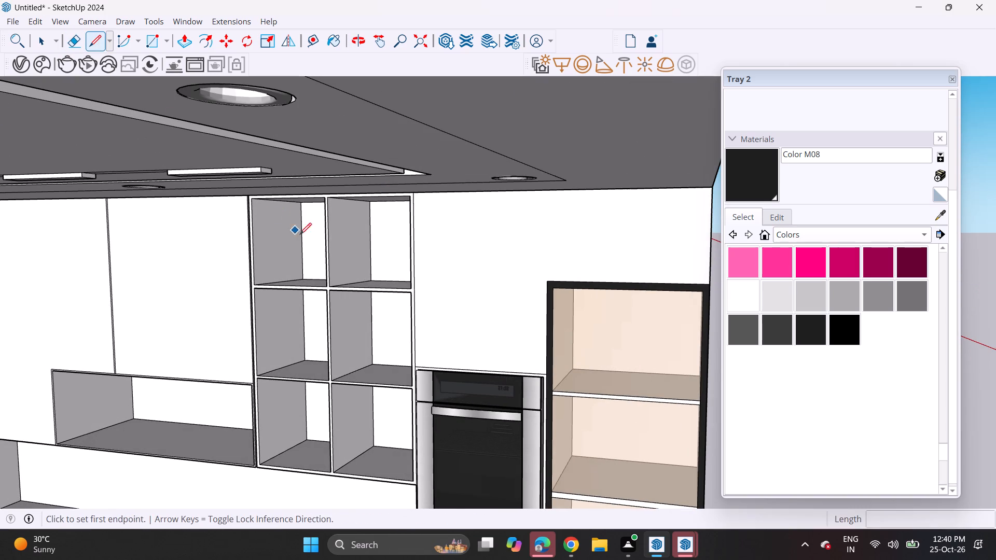
pyautogui.click(548, 285)
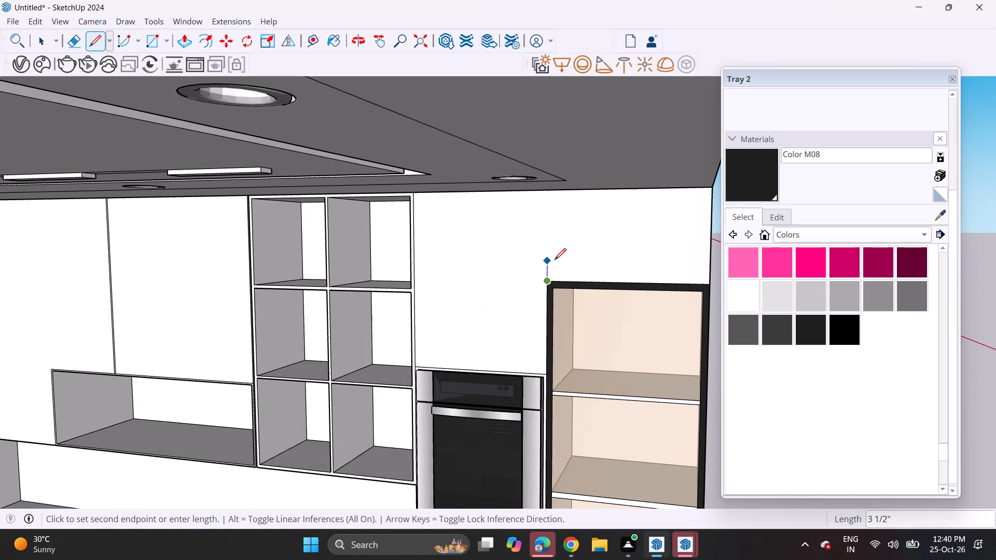
pyautogui.click(549, 246)
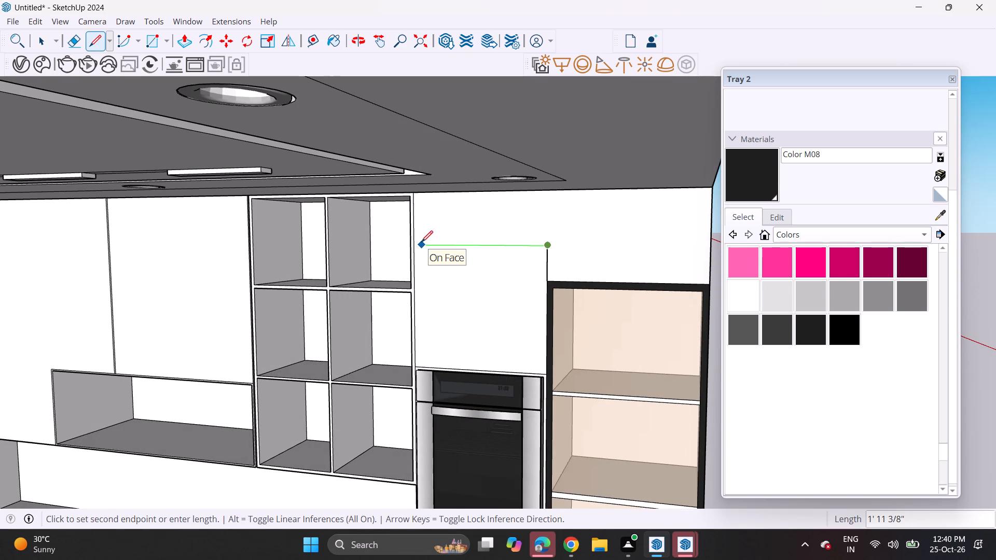
pyautogui.scroll(2, 420, 242)
pyautogui.scroll(-1, 420, 242)
pyautogui.scroll(2, 420, 242)
pyautogui.click(413, 245)
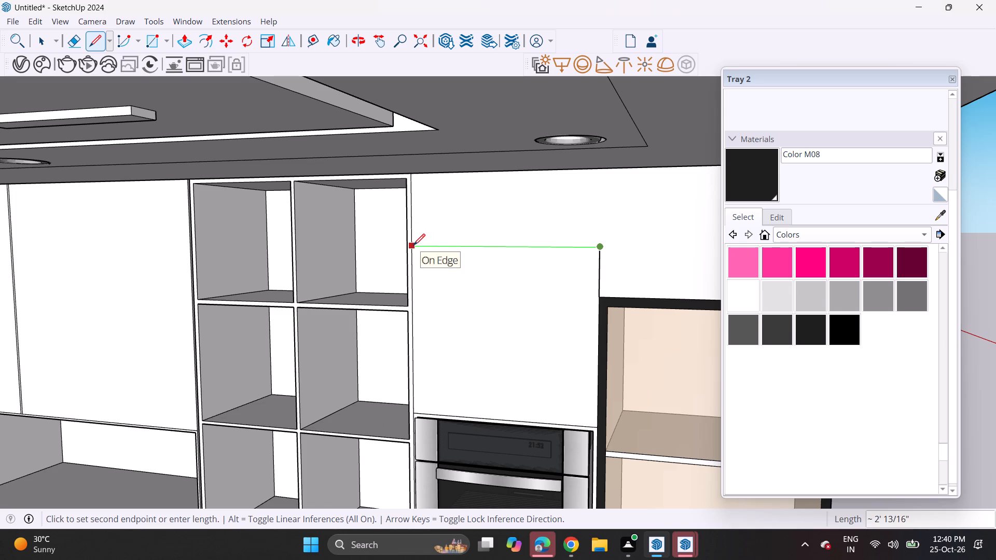
# Draw a second line just above the horizontal one, from the open shelves' edge to above the short vertical line.
pyautogui.scroll(3, 417, 263)
pyautogui.scroll(-1, 417, 263)
pyautogui.scroll(1, 417, 263)
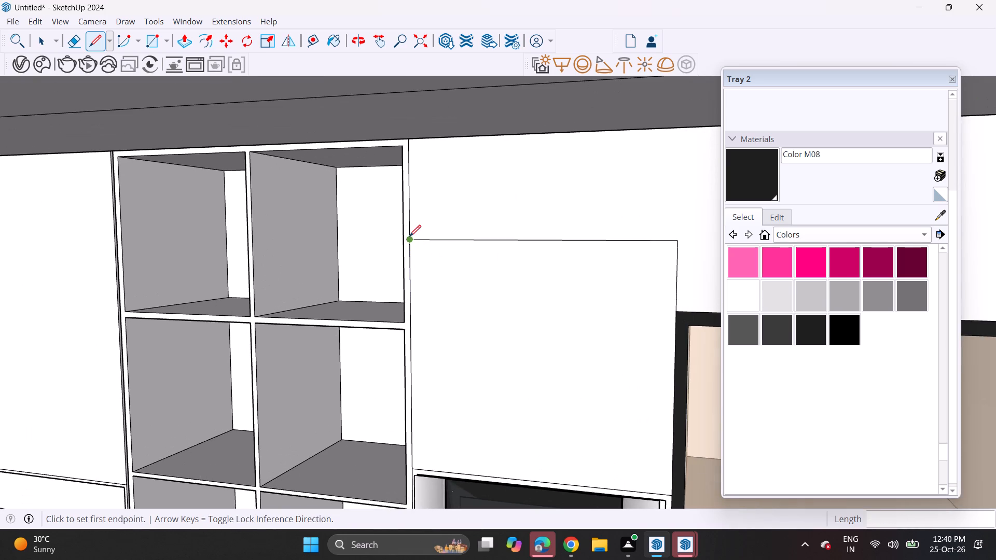
pyautogui.scroll(5, 409, 235)
pyautogui.click(410, 235)
pyautogui.scroll(-6, 486, 243)
pyautogui.scroll(1, 511, 234)
pyautogui.moveTo(511, 234); pyautogui.dragTo(490, 232, button='middle')
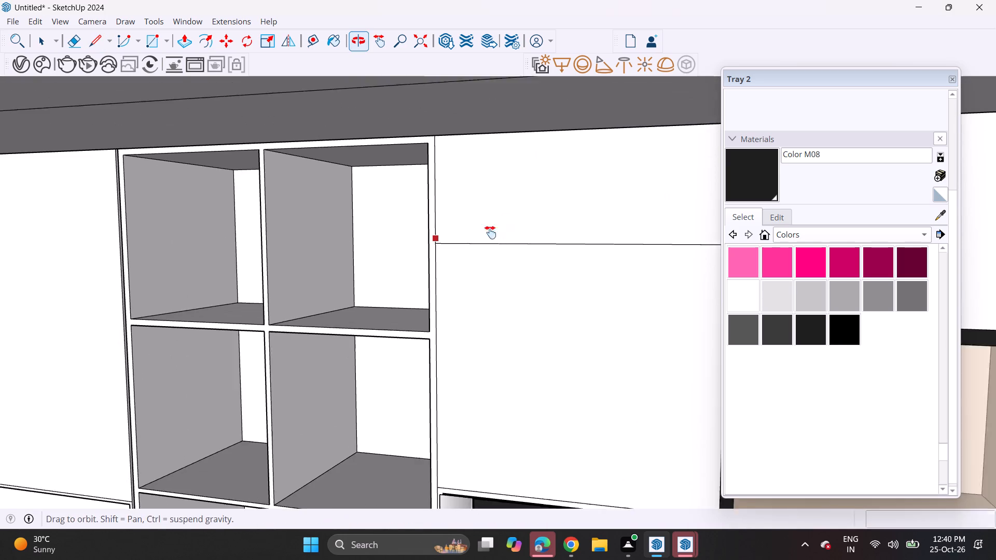
pyautogui.moveTo(490, 232); pyautogui.dragTo(365, 231, button='middle')
pyautogui.scroll(5, 572, 236)
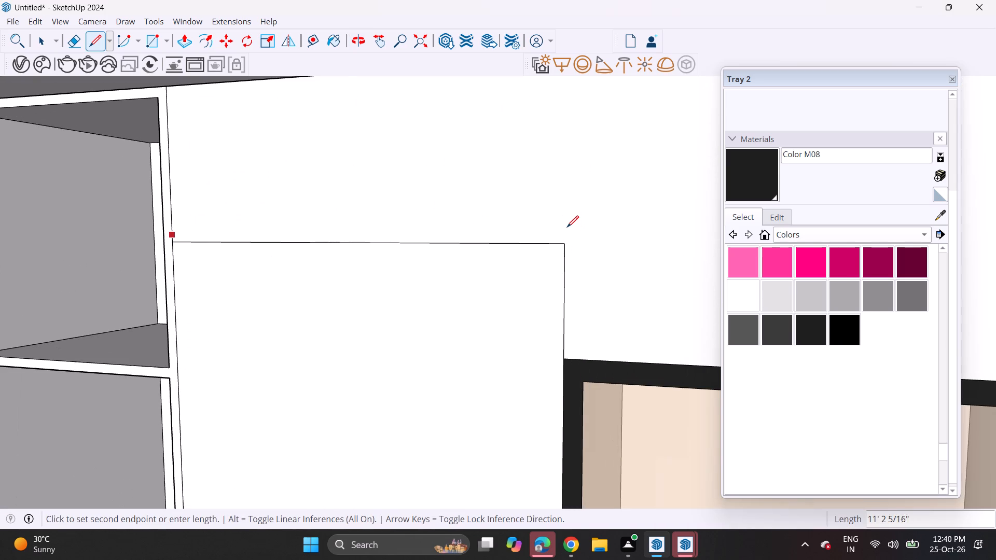
pyautogui.scroll(1, 563, 234)
pyautogui.moveTo(562, 234); pyautogui.dragTo(444, 248, button='middle')
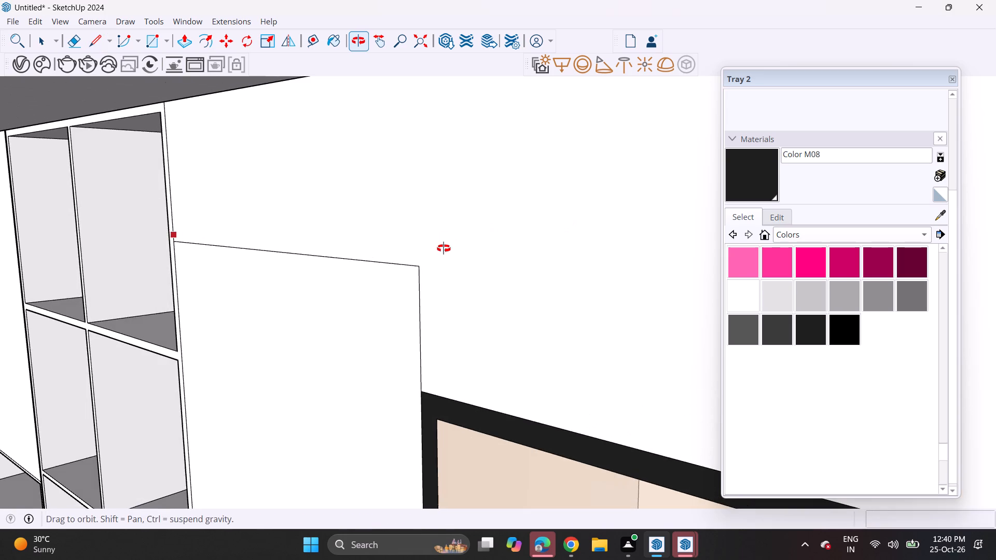
pyautogui.moveTo(444, 248); pyautogui.dragTo(443, 248, button='middle')
pyautogui.click(416, 250)
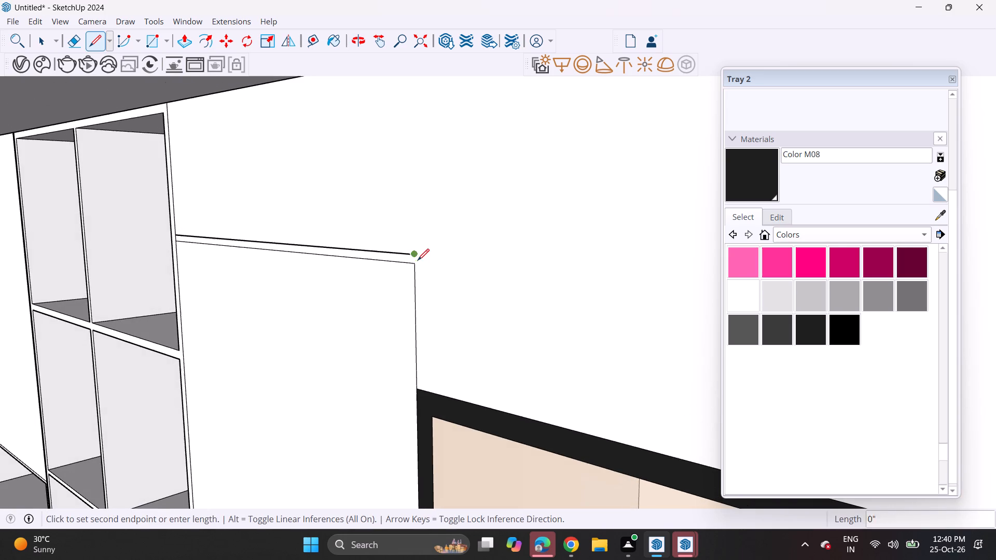
# Close the end of the narrow strip above the tall cabinet panel with a short vertical line of about 7/16".
pyautogui.click(419, 262)
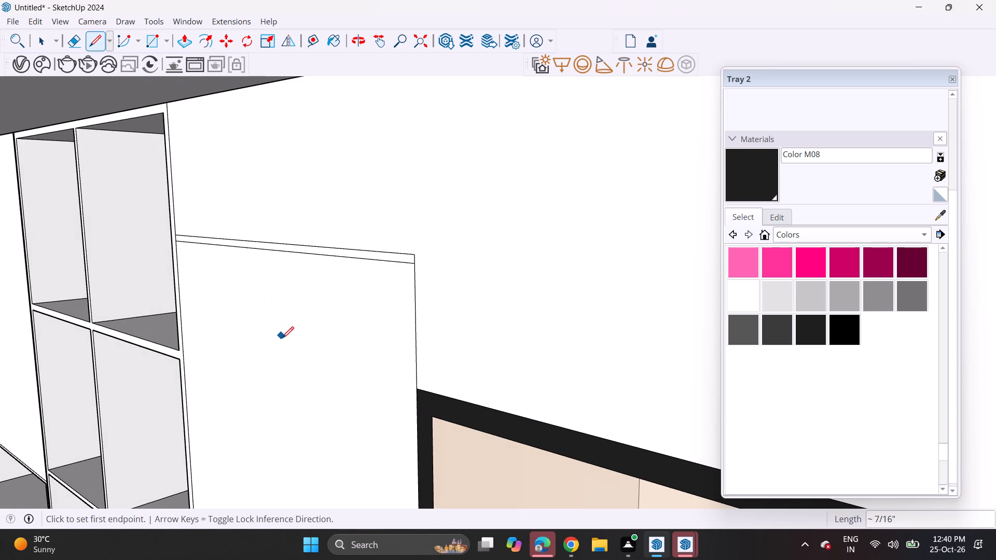
# Draw a line across the cabinet face just above the upper oven niche, from the open shelves' edge to the black shelf frame.
pyautogui.scroll(-4, 286, 345)
pyautogui.keyDown('shift'); pyautogui.moveTo(273, 421); pyautogui.dragTo(338, 219, button='middle'); pyautogui.keyUp('shift')
pyautogui.scroll(2, 302, 298)
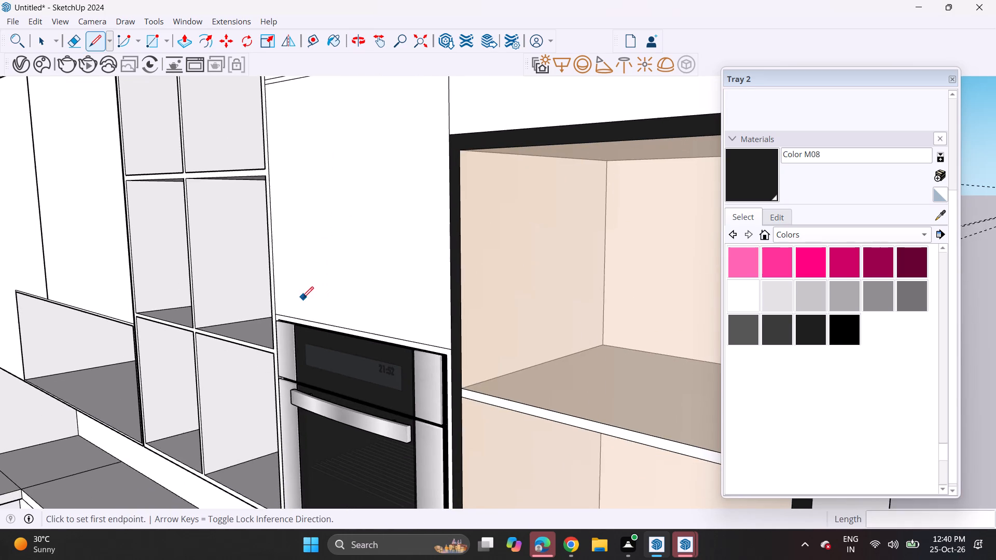
pyautogui.scroll(1, 302, 298)
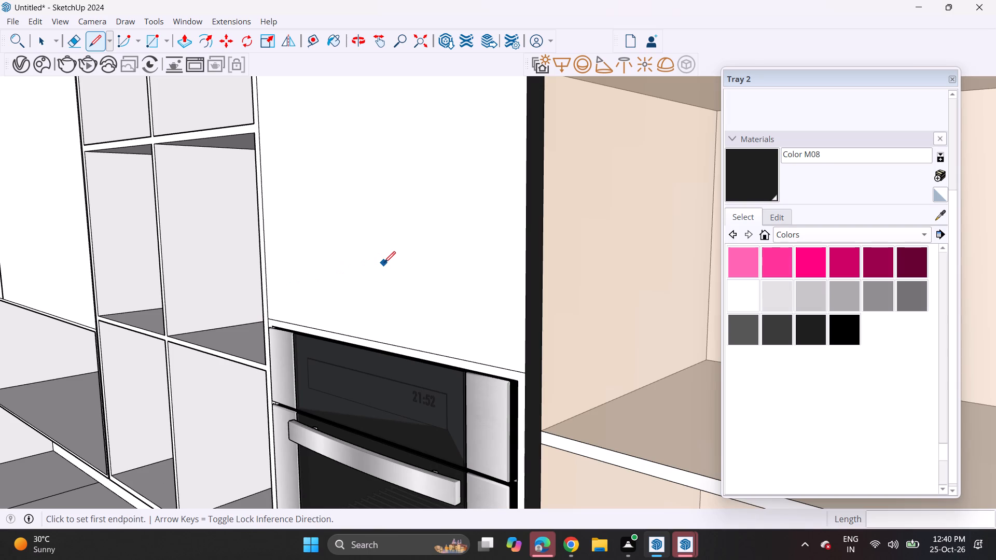
pyautogui.scroll(1, 347, 299)
pyautogui.scroll(-2, 347, 299)
pyautogui.scroll(4, 347, 299)
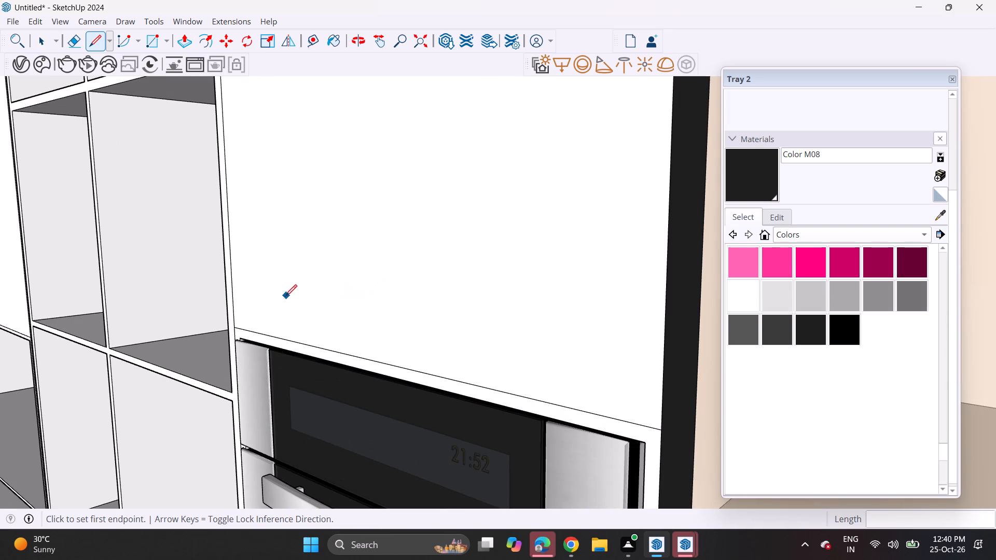
pyautogui.click(232, 320)
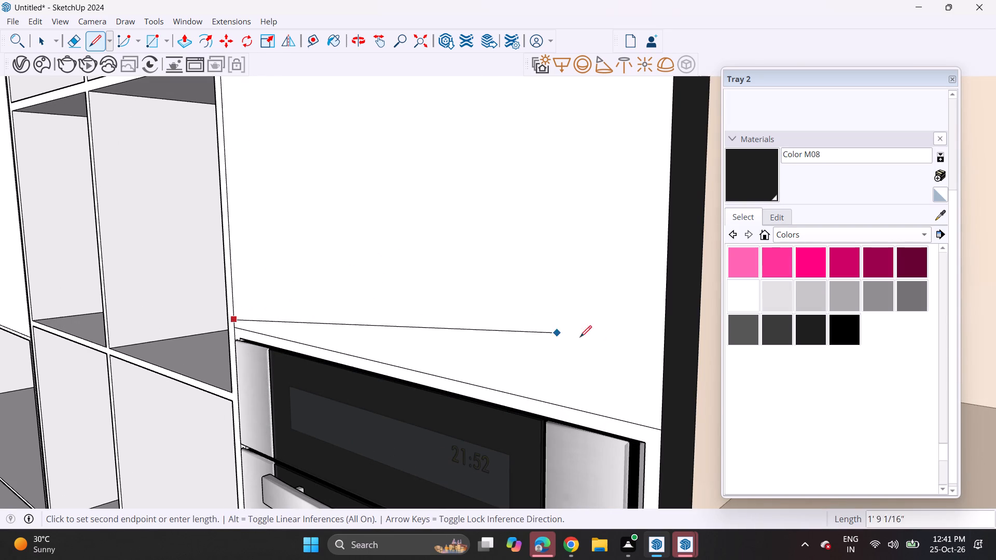
pyautogui.click(665, 414)
# Review the oven cabinet's panel lines and the whole kitchen interior from the room's open front.
pyautogui.scroll(-4, 356, 290)
pyautogui.scroll(1, 354, 290)
pyautogui.scroll(-5, 352, 289)
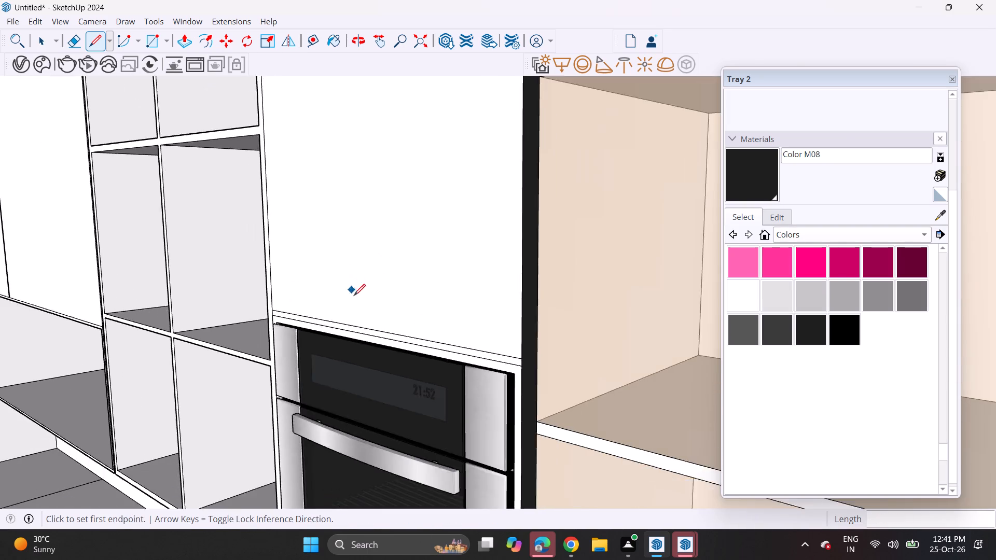
pyautogui.scroll(-13, 354, 296)
pyautogui.scroll(1, 341, 300)
pyautogui.moveTo(341, 301); pyautogui.dragTo(474, 236, button='middle')
pyautogui.scroll(-1, 477, 236)
pyautogui.scroll(1, 466, 234)
pyautogui.scroll(-5, 343, 239)
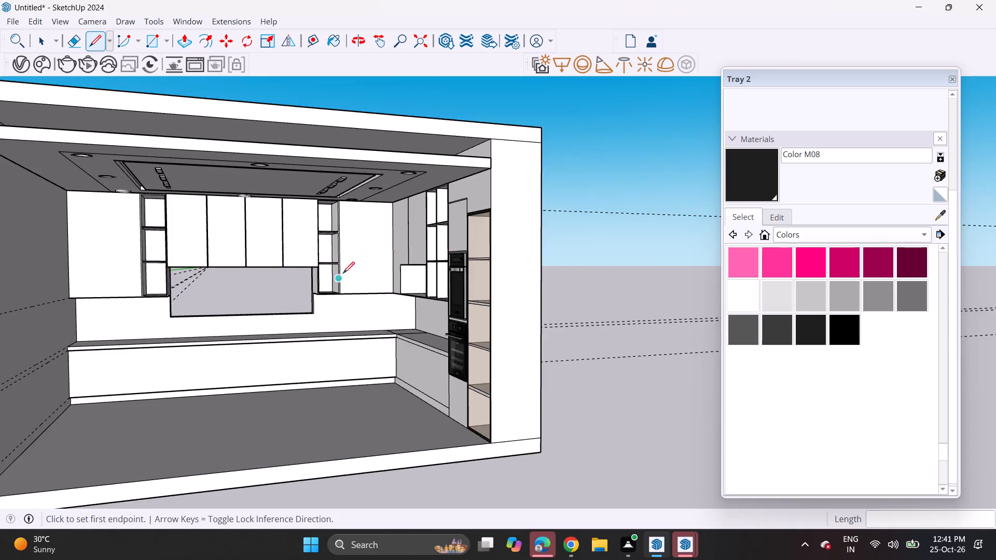
pyautogui.keyDown('shift'); pyautogui.moveTo(346, 275); pyautogui.dragTo(424, 280, button='middle'); pyautogui.keyUp('shift')
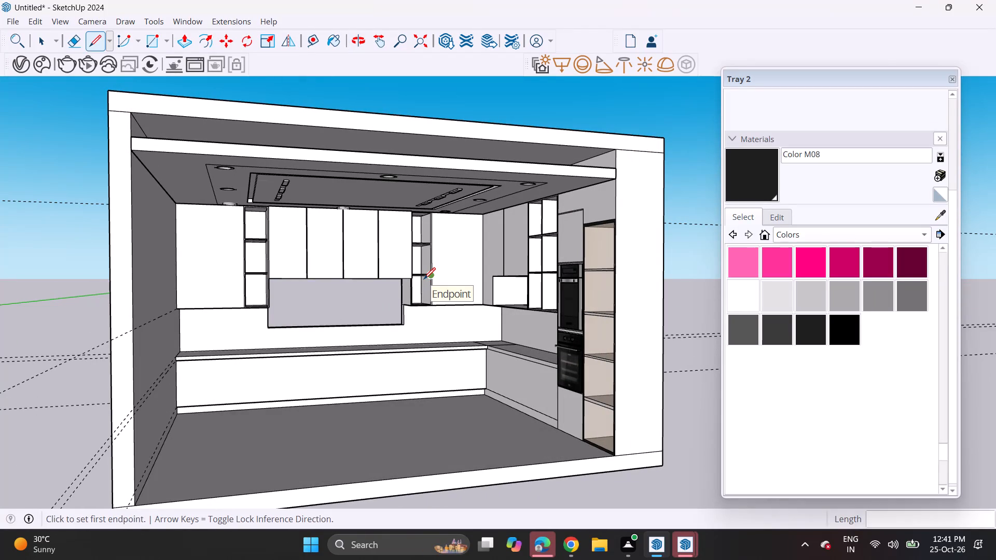
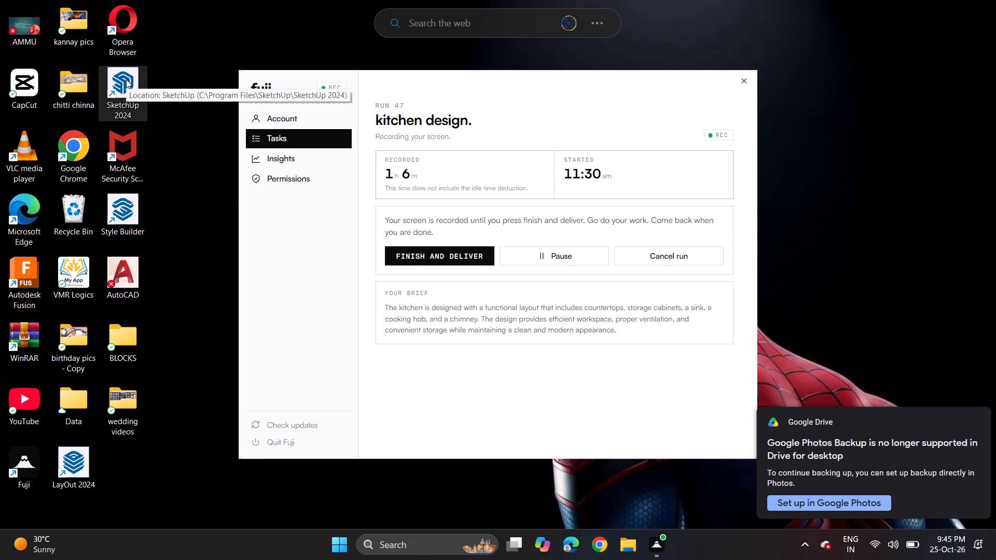
# Launch SketchUp 2024 from the desktop.
pyautogui.doubleClick(127, 81)
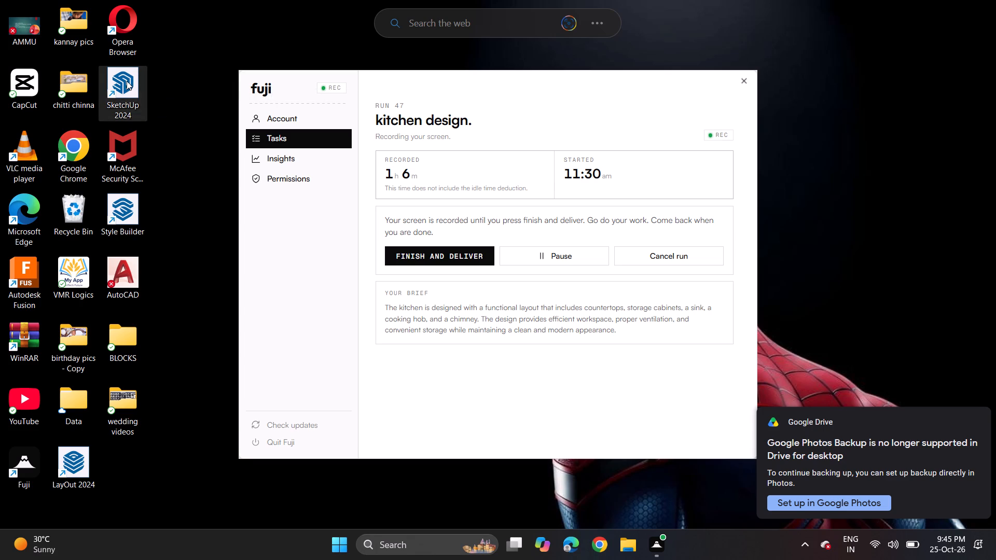
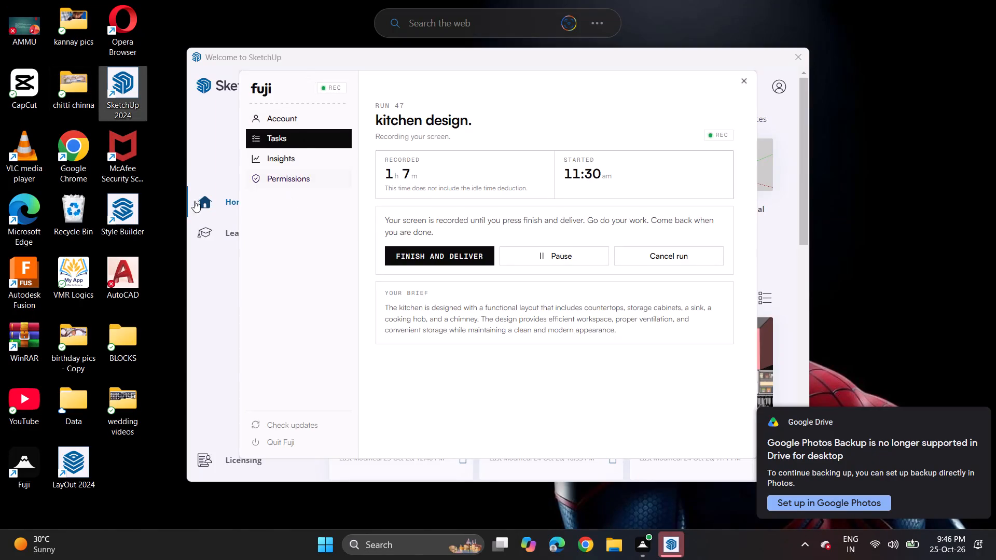
# Open the recovered "Untitled" kitchen model from the recent files.
pyautogui.click(222, 163)
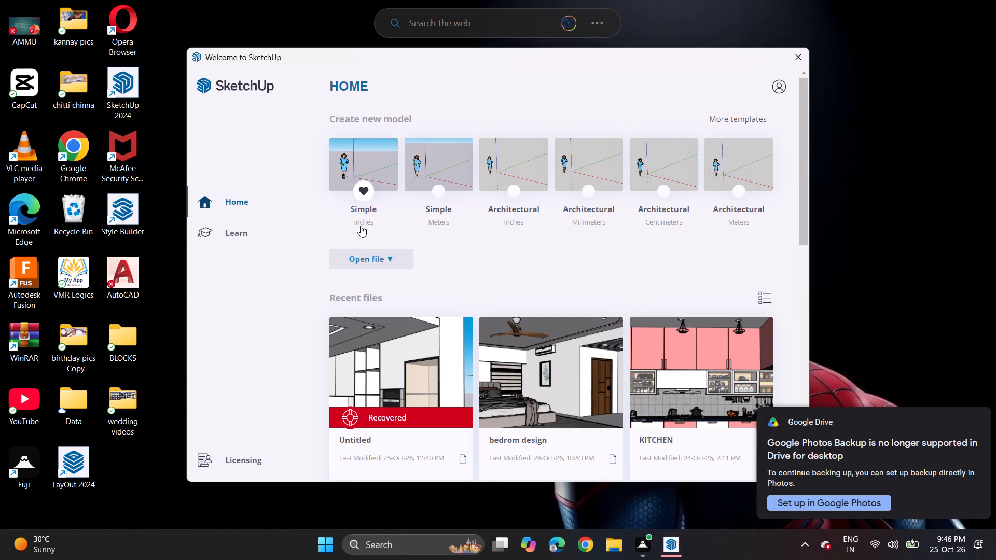
pyautogui.click(403, 369)
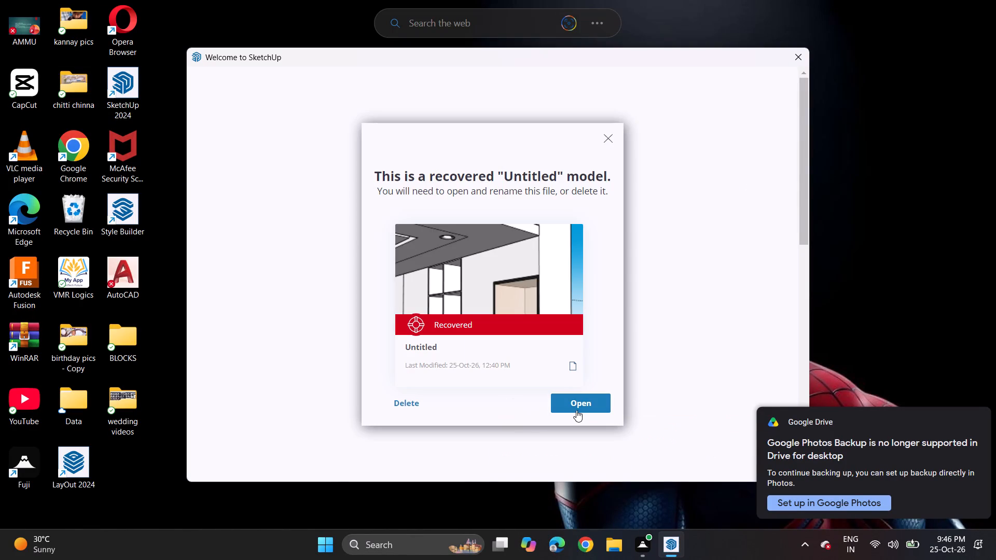
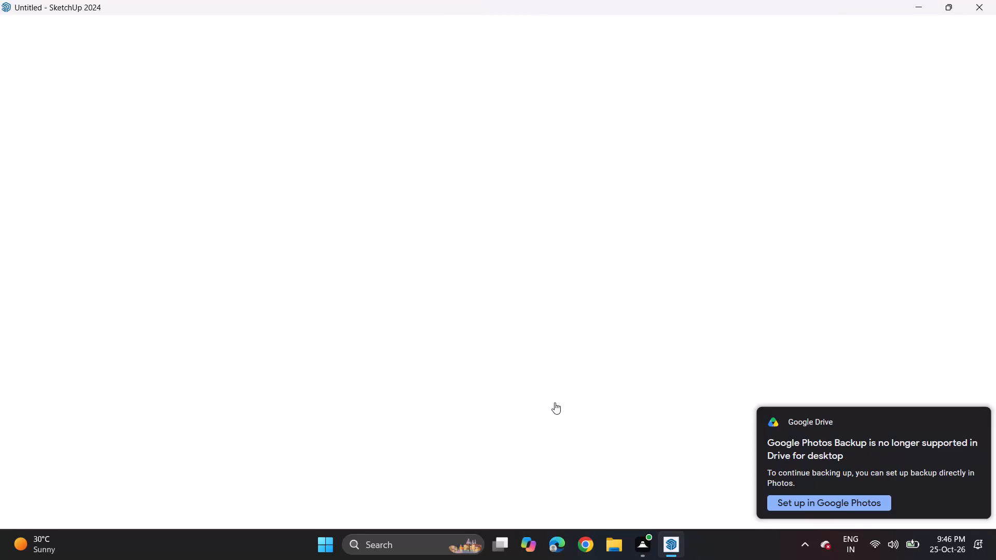
# Dismiss the Google Drive notification.
pyautogui.click(962, 418)
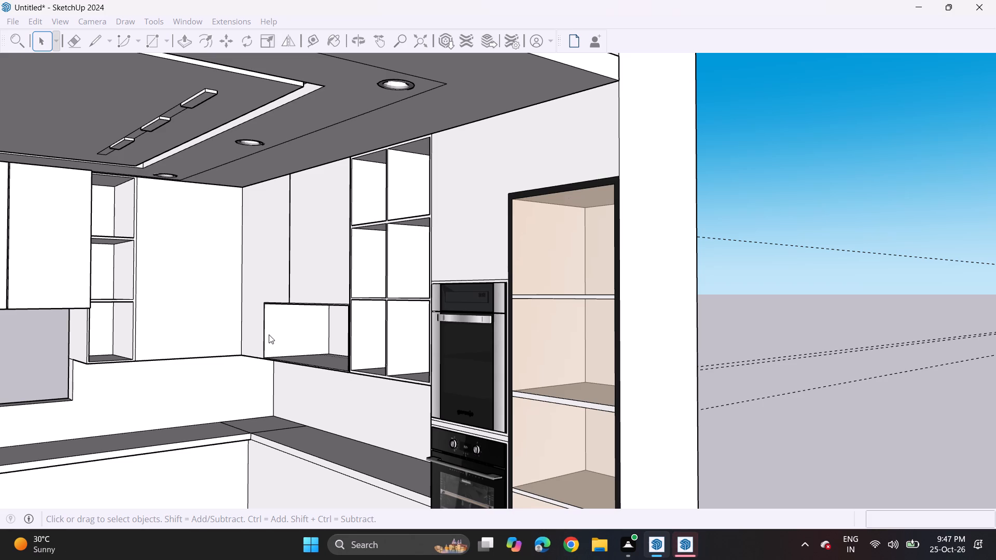
# Examine the recovered kitchen model around the wall cabinets, worktop, ovens and tall shelving.
pyautogui.scroll(-7, 266, 321)
pyautogui.scroll(3, 266, 321)
pyautogui.scroll(-2, 266, 321)
pyautogui.scroll(1, 266, 321)
pyautogui.scroll(-12, 265, 321)
pyautogui.scroll(1, 265, 321)
pyautogui.scroll(-2, 265, 321)
pyautogui.moveTo(386, 334); pyautogui.dragTo(225, 338, button='middle')
pyautogui.moveTo(508, 401); pyautogui.dragTo(378, 410, button='middle')
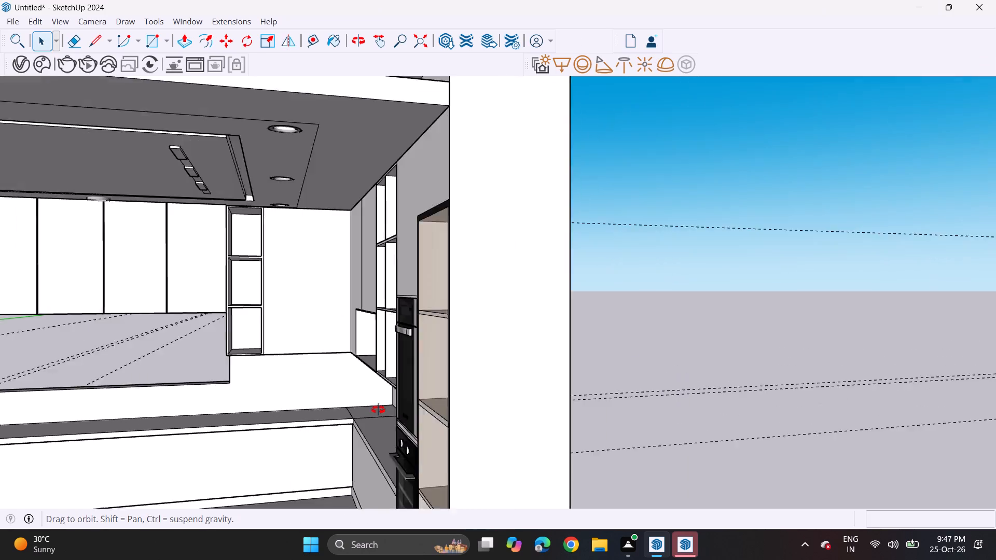
pyautogui.moveTo(378, 410); pyautogui.dragTo(617, 412, button='middle')
pyautogui.keyDown('shift'); pyautogui.moveTo(477, 403); pyautogui.dragTo(630, 288, button='middle'); pyautogui.keyUp('shift')
pyautogui.keyDown('shift'); pyautogui.scroll(1, 494, 375); pyautogui.keyUp('shift')
pyautogui.moveTo(615, 295); pyautogui.dragTo(517, 357, button='middle')
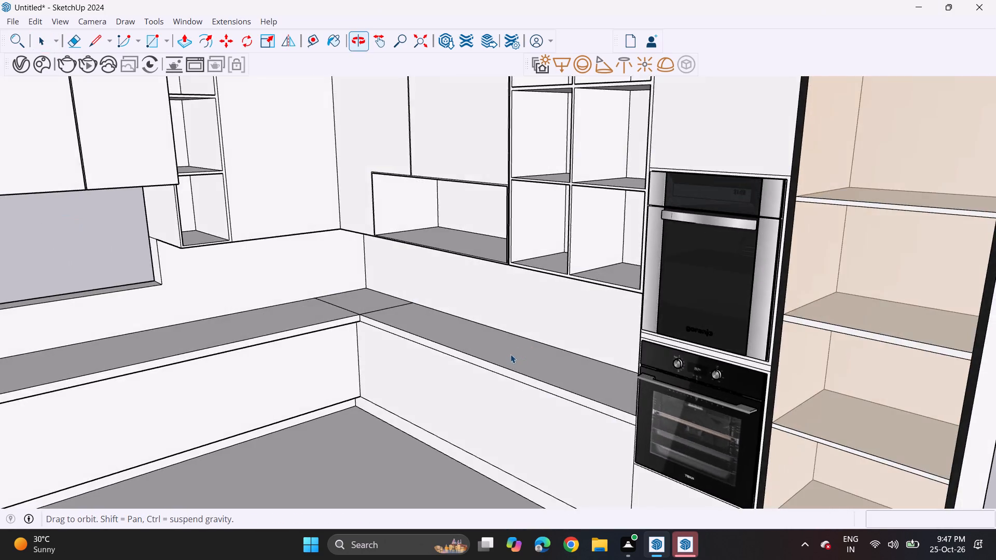
pyautogui.scroll(-7, 510, 354)
pyautogui.moveTo(556, 431); pyautogui.dragTo(574, 343, button='middle')
pyautogui.scroll(1, 560, 410)
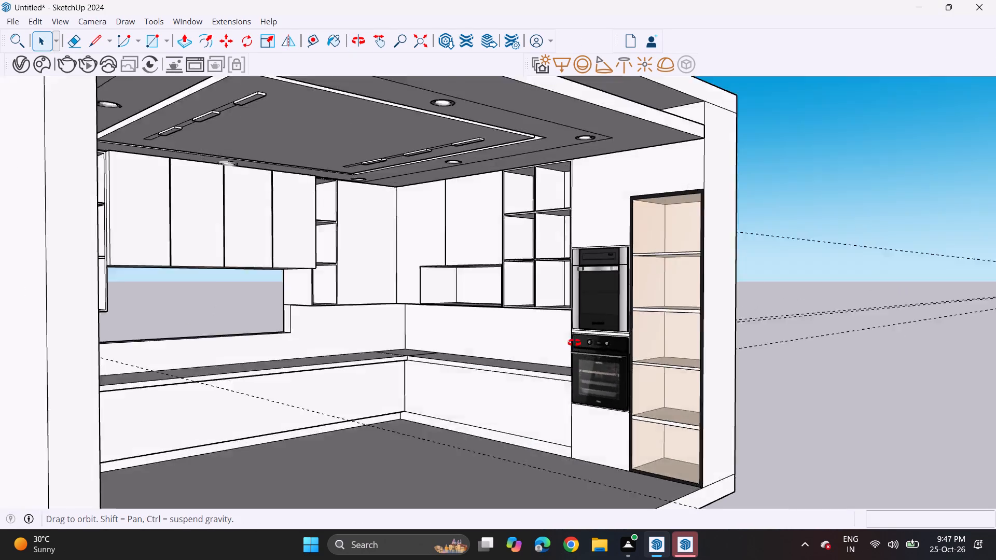
pyautogui.moveTo(574, 343); pyautogui.dragTo(578, 329, button='middle')
# Copy the front frame face of the six-compartment open wall shelf about 11' away, into the empty space outside the kitchen.
pyautogui.scroll(-1, 578, 329)
pyautogui.scroll(5, 560, 315)
pyautogui.scroll(1, 576, 380)
pyautogui.moveTo(578, 377); pyautogui.dragTo(492, 483, button='middle')
pyautogui.scroll(10, 441, 338)
pyautogui.scroll(-1, 441, 338)
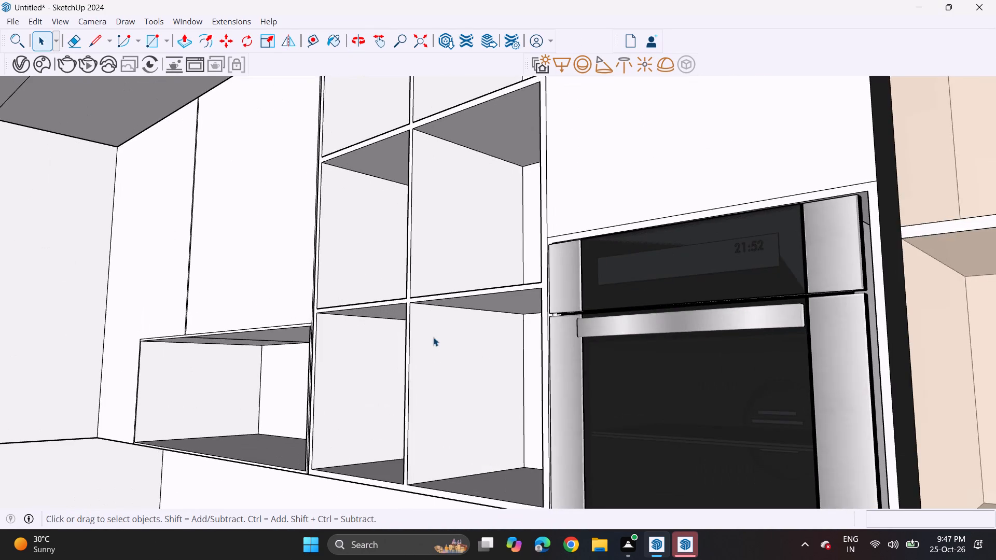
pyautogui.scroll(1, 411, 309)
pyautogui.scroll(-1, 403, 299)
pyautogui.keyDown('shift'); pyautogui.moveTo(400, 303); pyautogui.dragTo(465, 391, button='middle'); pyautogui.keyUp('shift')
pyautogui.keyDown('shift'); pyautogui.scroll(12, 448, 372); pyautogui.keyUp('shift')
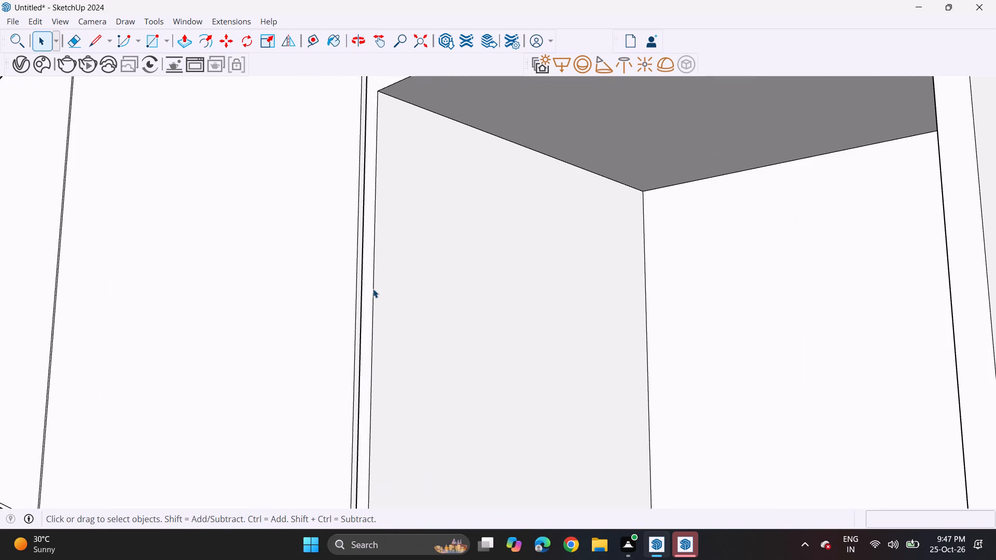
pyautogui.doubleClick(366, 286)
pyautogui.scroll(-1, 366, 286)
pyautogui.scroll(1, 366, 286)
pyautogui.scroll(-10, 366, 286)
pyautogui.scroll(2, 366, 287)
pyautogui.scroll(-2, 366, 287)
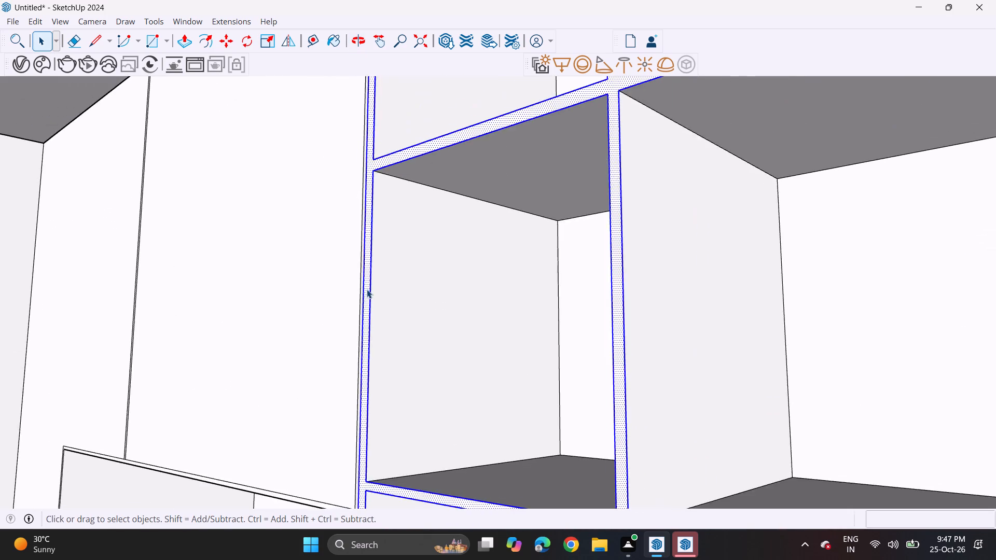
pyautogui.scroll(-3, 367, 289)
pyautogui.scroll(1, 368, 291)
pyautogui.scroll(-2, 368, 291)
pyautogui.scroll(1, 369, 292)
pyautogui.scroll(-1, 369, 292)
pyautogui.scroll(1, 369, 292)
pyautogui.scroll(-11, 369, 292)
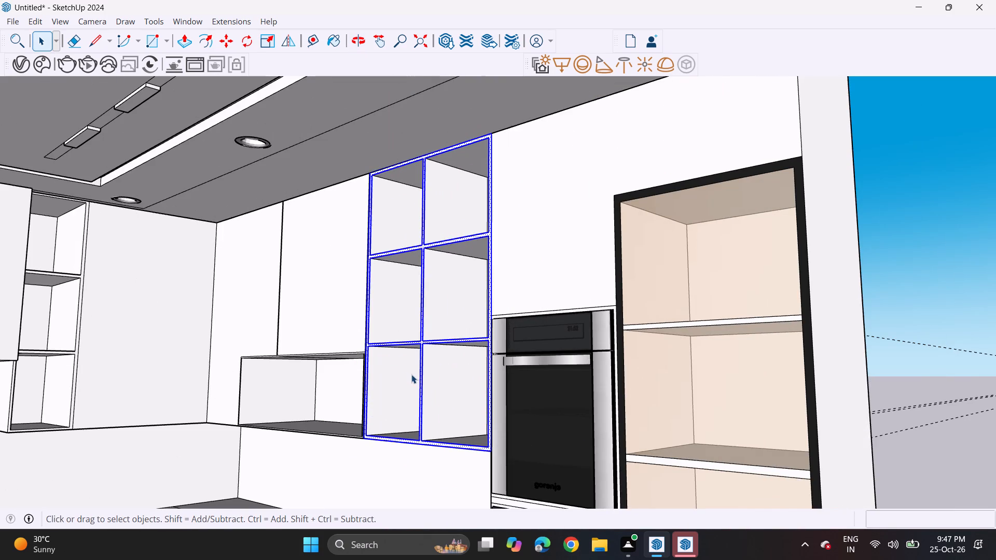
pyautogui.scroll(-3, 411, 373)
pyautogui.moveTo(411, 373); pyautogui.dragTo(446, 294, button='middle')
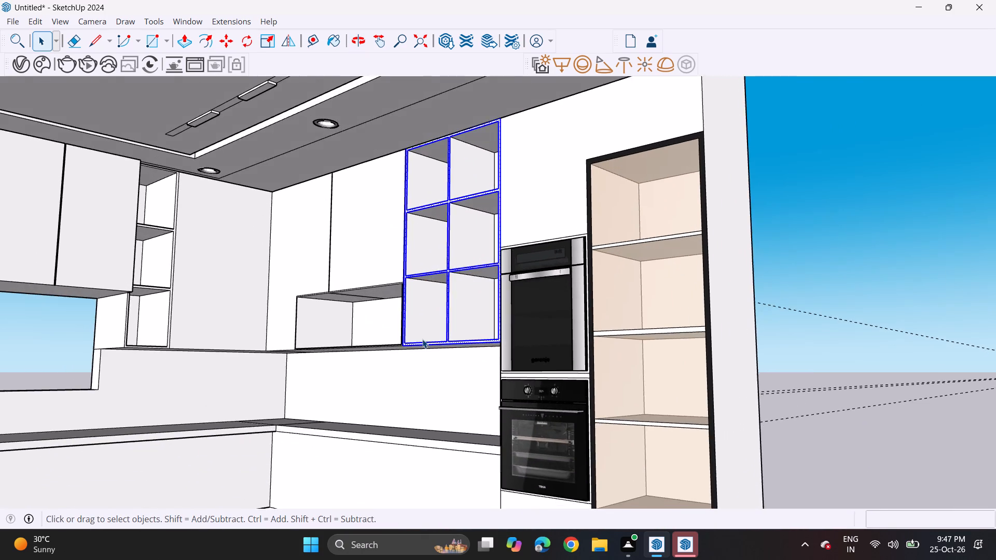
pyautogui.scroll(2, 422, 339)
pyautogui.scroll(-1, 422, 339)
pyautogui.scroll(1, 422, 339)
pyautogui.press('m')
pyautogui.click(397, 351)
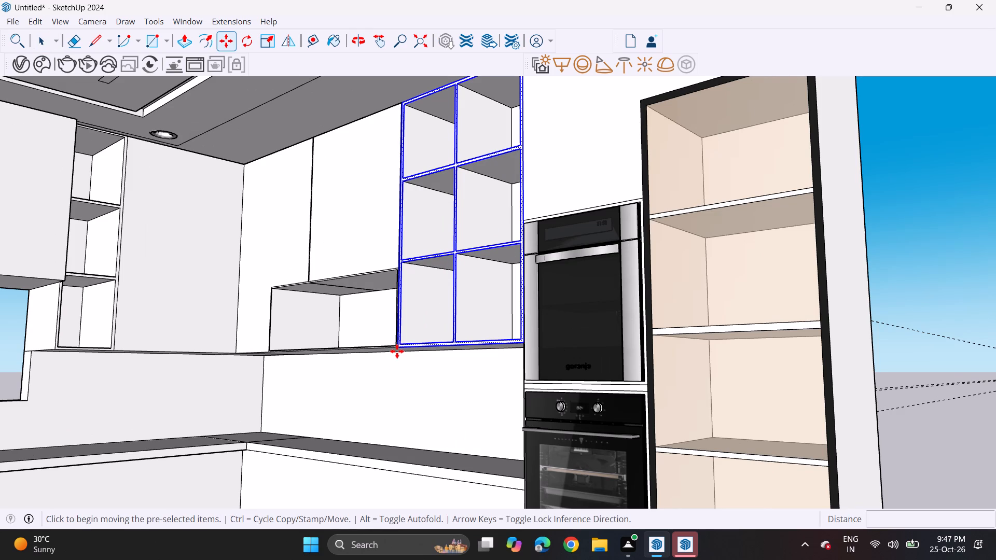
pyautogui.scroll(-1, 456, 344)
pyautogui.scroll(1, 456, 344)
pyautogui.scroll(-6, 456, 345)
pyautogui.scroll(1, 454, 349)
pyautogui.scroll(-6, 454, 349)
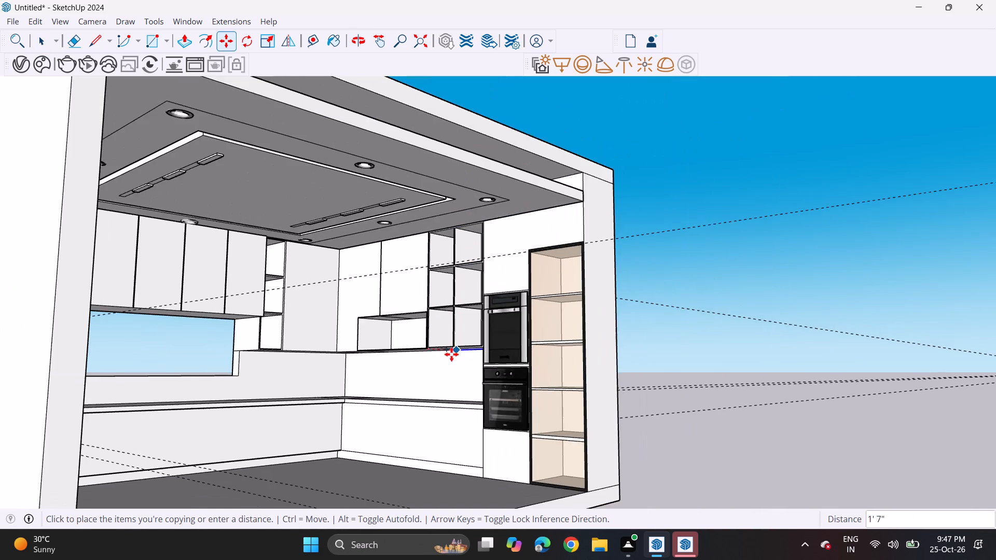
pyautogui.moveTo(504, 356); pyautogui.dragTo(380, 340, button='middle')
pyautogui.moveTo(506, 373); pyautogui.dragTo(589, 408, button='middle')
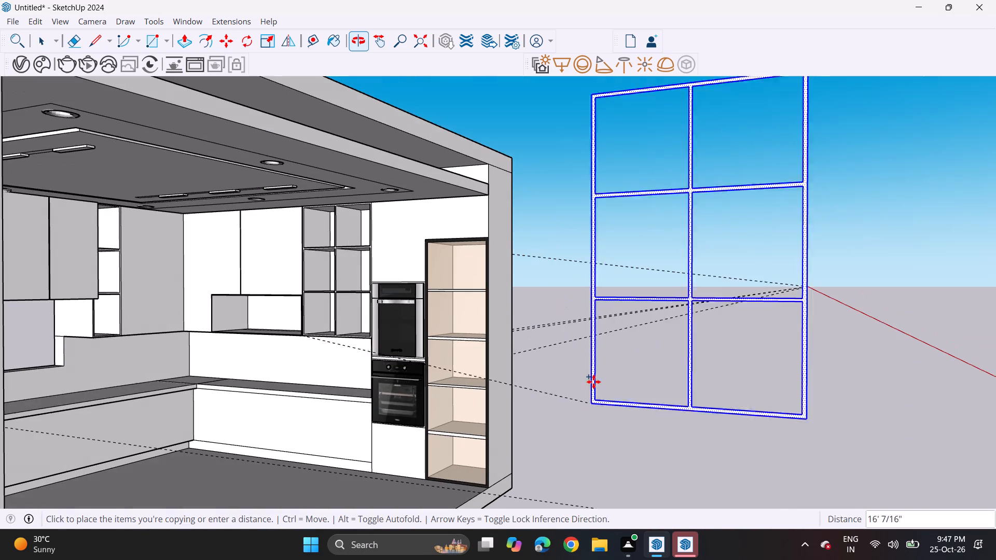
pyautogui.click(607, 346)
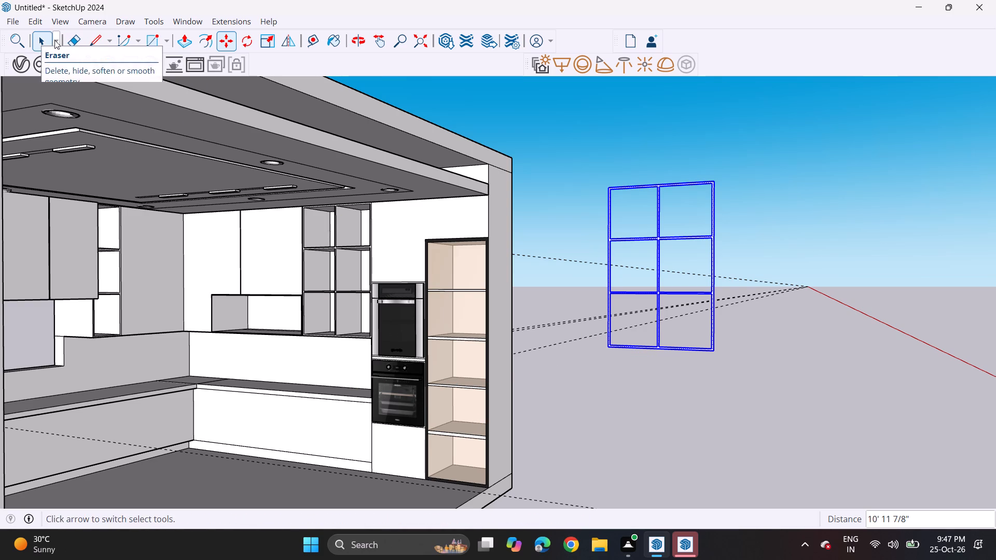
# Draw vertical lines along both sides of the copied frame's central upright where the upper horizontal bar crosses it.
pyautogui.click(94, 36)
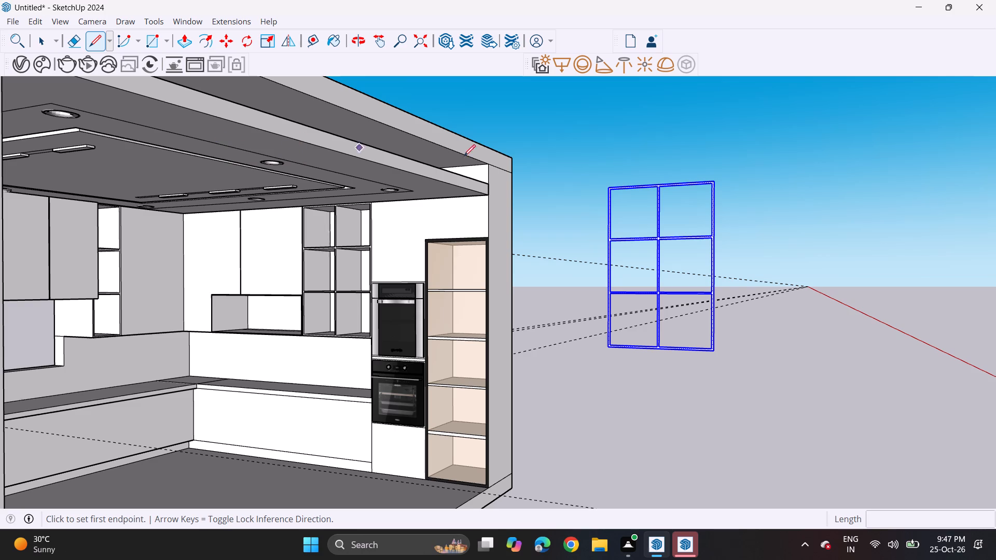
pyautogui.scroll(20, 663, 234)
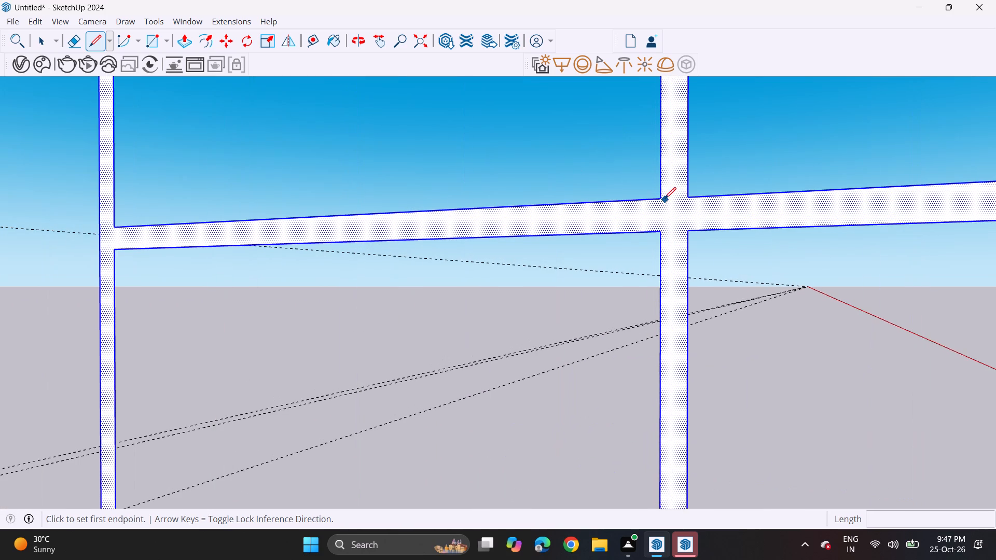
pyautogui.press('space')
pyautogui.click(628, 161)
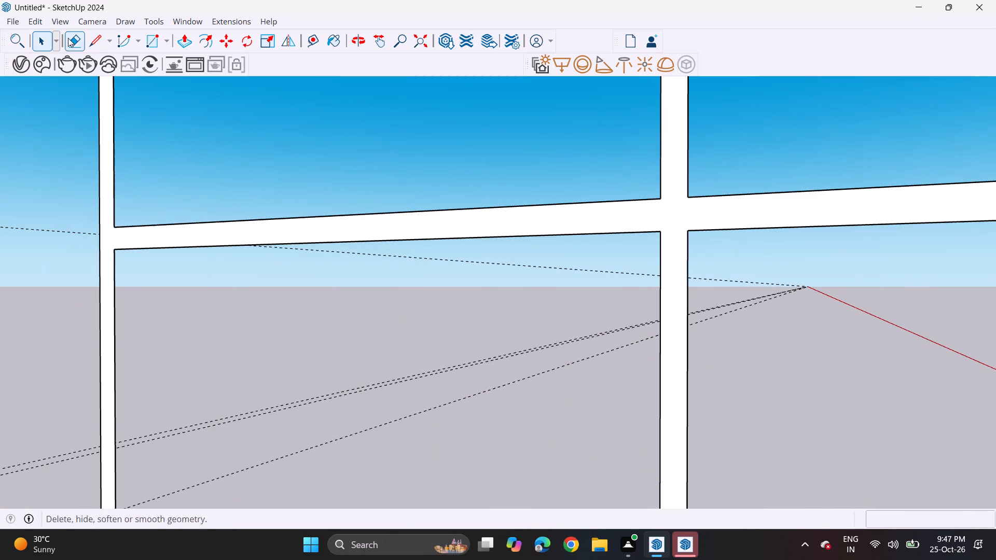
pyautogui.click(94, 41)
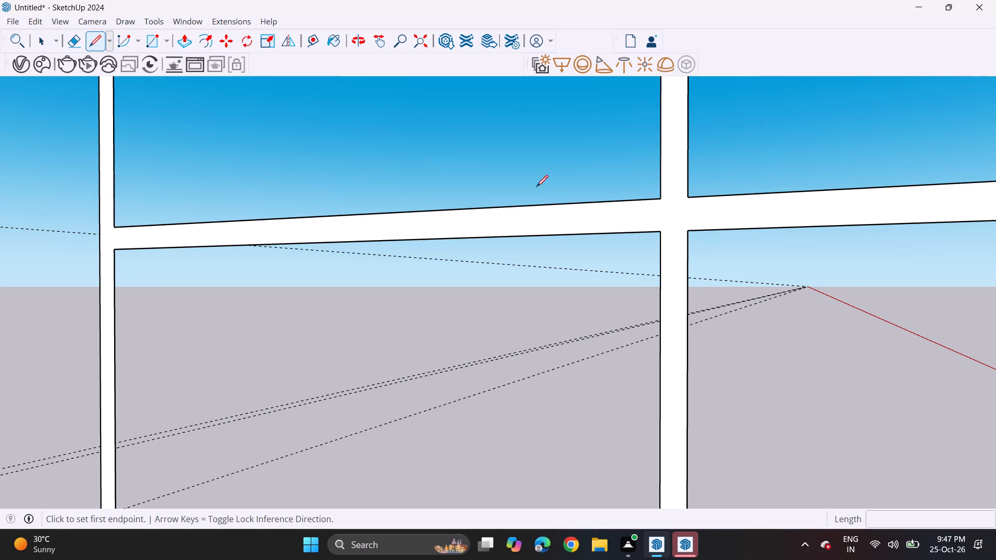
pyautogui.click(658, 197)
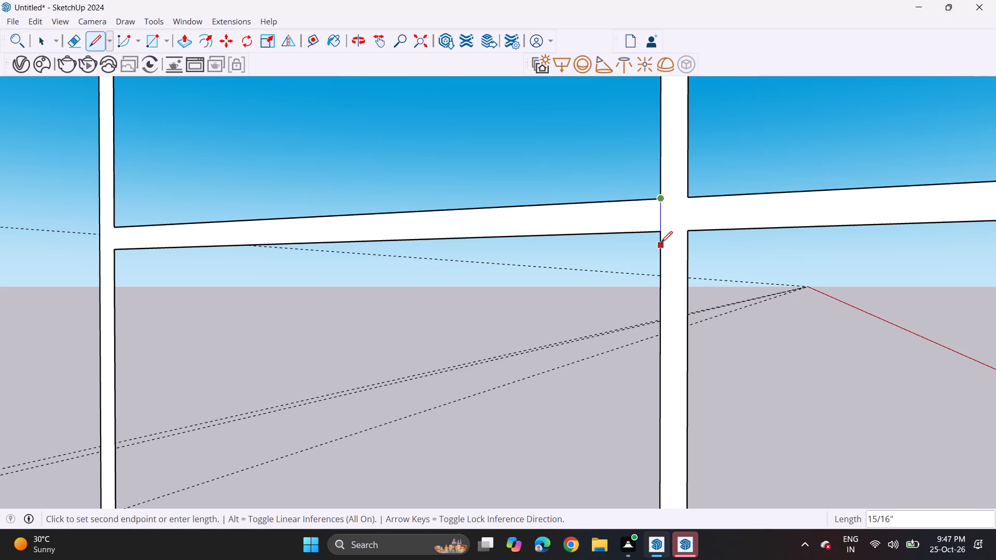
pyautogui.click(658, 230)
pyautogui.click(687, 230)
pyautogui.click(685, 200)
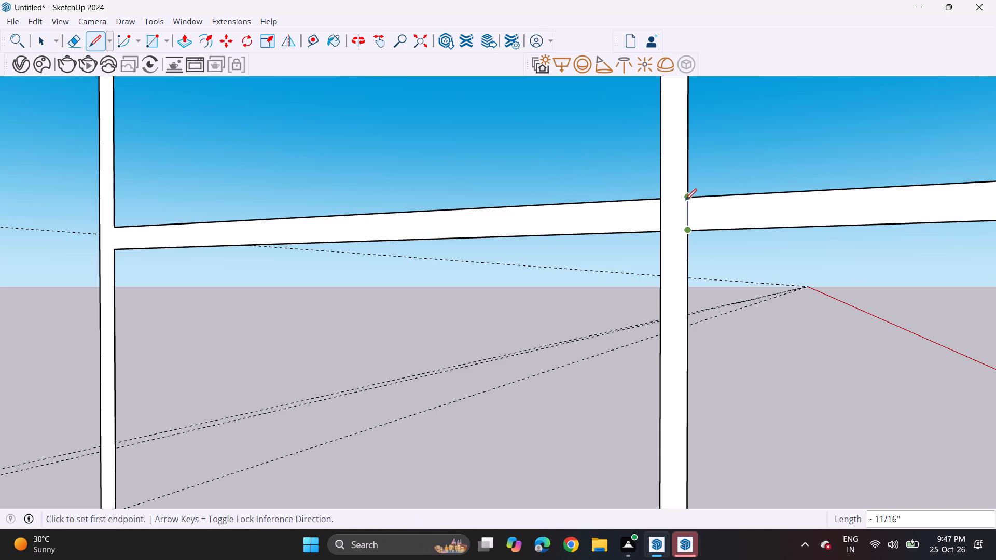
# Draw vertical lines along both sides of the central upright where the frame's lower horizontal bar crosses it.
pyautogui.scroll(-9, 606, 271)
pyautogui.keyDown('shift'); pyautogui.moveTo(574, 303); pyautogui.dragTo(541, 124, button='middle'); pyautogui.keyUp('shift')
pyautogui.scroll(2, 579, 215)
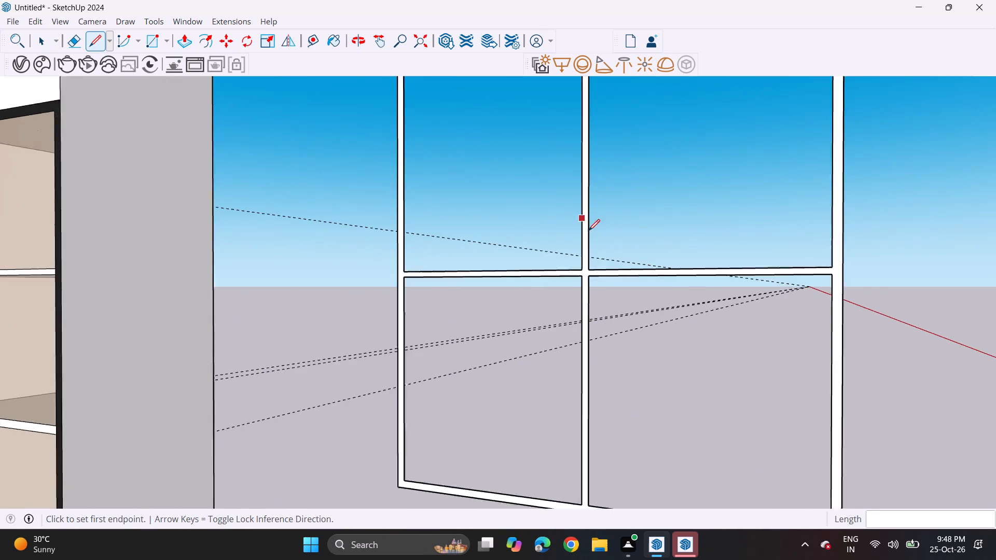
pyautogui.scroll(5, 588, 231)
pyautogui.click(531, 293)
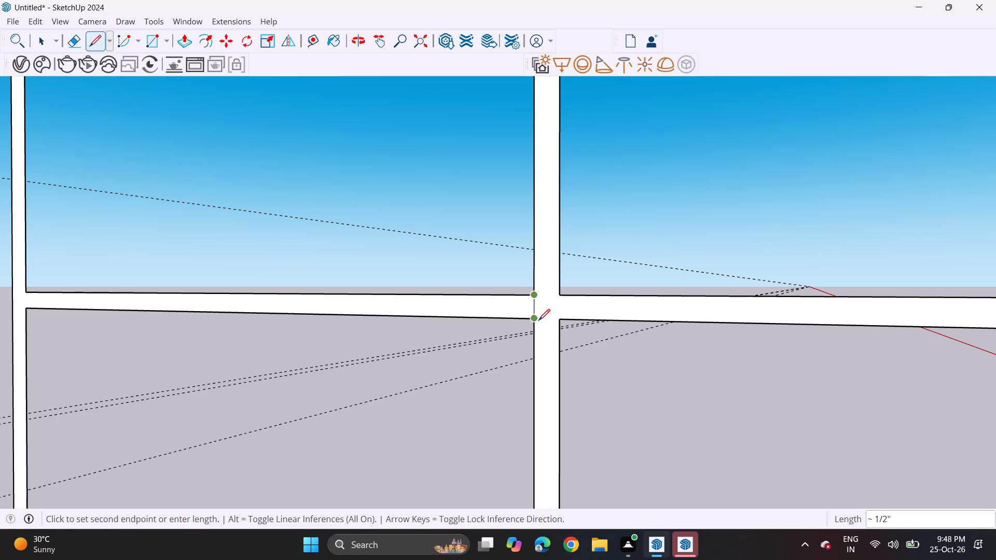
pyautogui.click(538, 320)
pyautogui.hotkey('ctrl', 'z')
pyautogui.scroll(1, 525, 325)
pyautogui.scroll(-1, 528, 325)
pyautogui.scroll(1, 529, 325)
pyautogui.scroll(-1, 531, 325)
pyautogui.scroll(4, 531, 325)
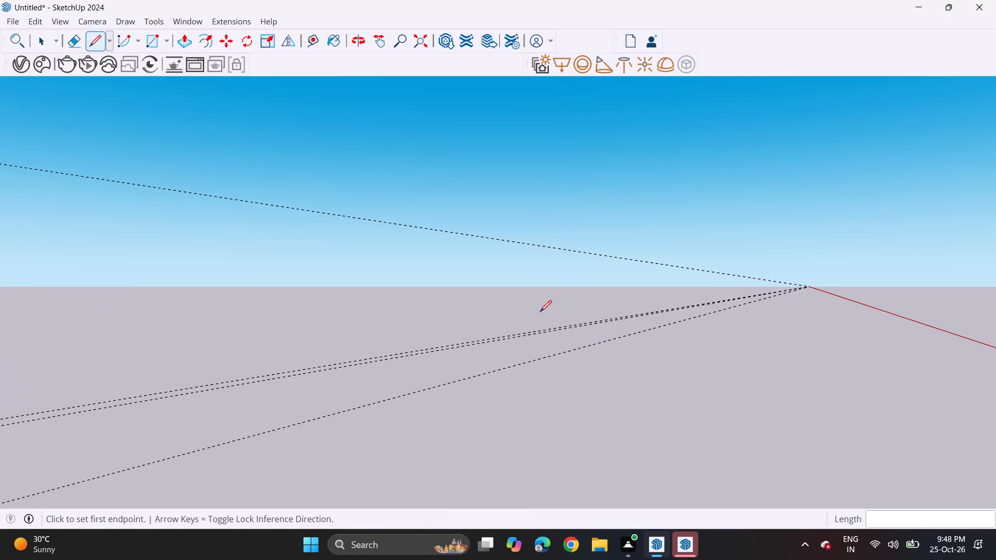
pyautogui.scroll(-7, 548, 308)
pyautogui.click(556, 304)
pyautogui.click(558, 292)
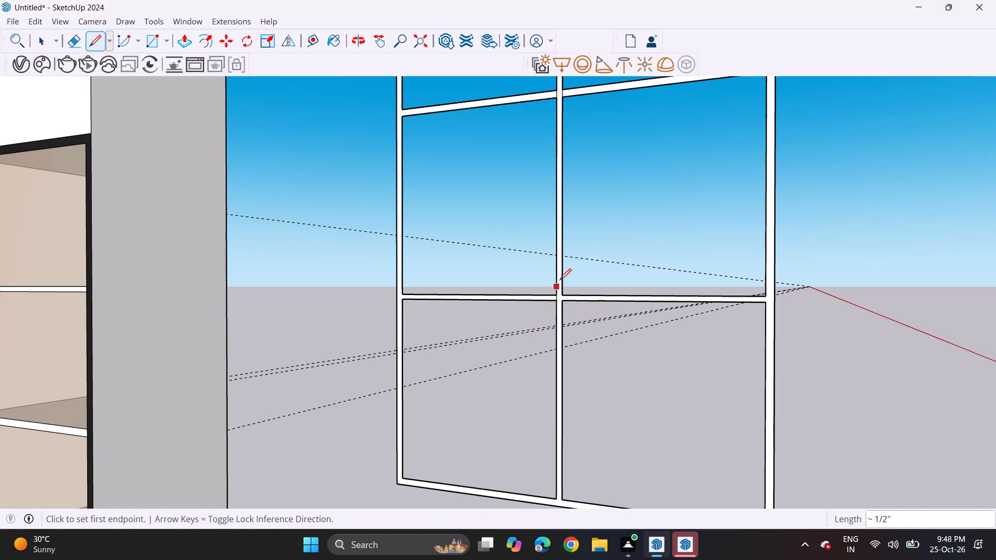
pyautogui.click(566, 301)
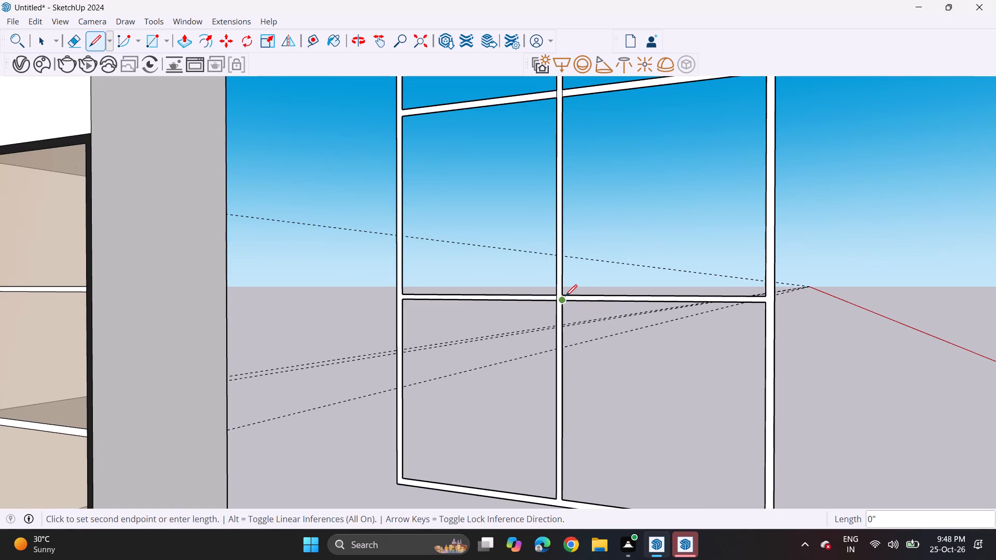
pyautogui.click(564, 293)
# Draw short vertical lines closing off the upper and lower horizontal bars where they meet the frame's left upright.
pyautogui.scroll(-5, 576, 214)
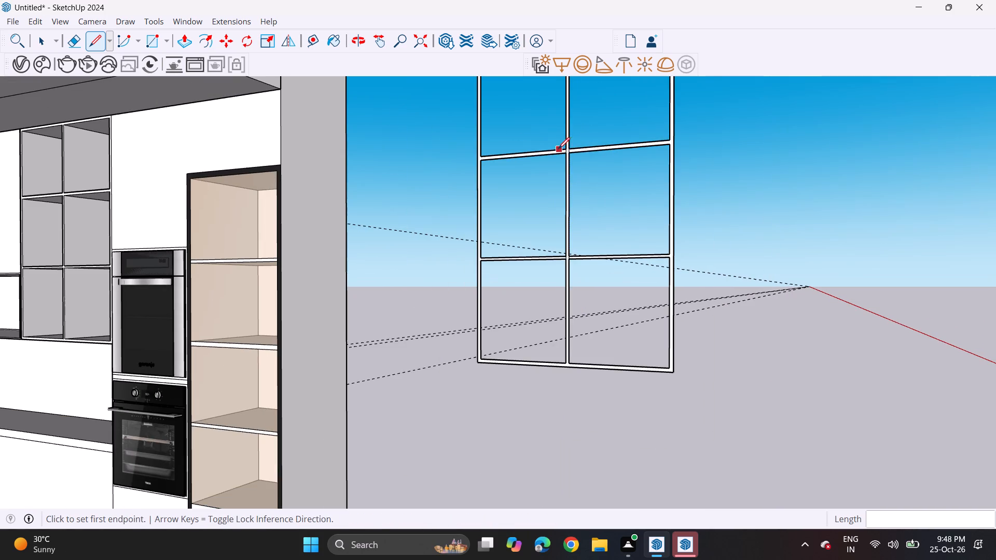
pyautogui.scroll(-2, 557, 149)
pyautogui.scroll(1, 556, 152)
pyautogui.scroll(-1, 555, 154)
pyautogui.keyDown('shift'); pyautogui.moveTo(564, 180); pyautogui.dragTo(529, 245, button='middle'); pyautogui.keyUp('shift')
pyautogui.scroll(7, 476, 203)
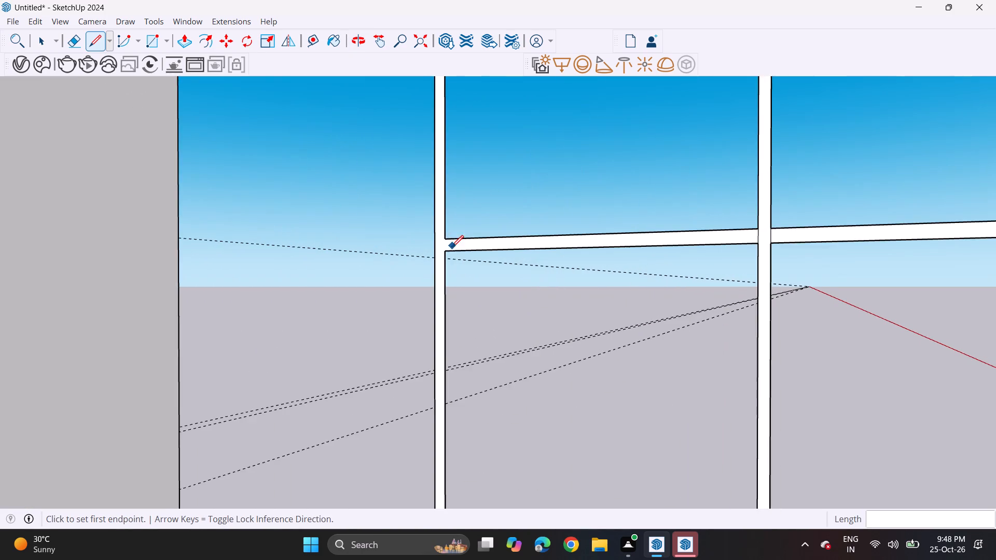
pyautogui.scroll(2, 448, 245)
pyautogui.click(446, 235)
pyautogui.click(450, 251)
pyautogui.scroll(-2, 444, 285)
pyautogui.scroll(1, 444, 286)
pyautogui.scroll(-8, 444, 286)
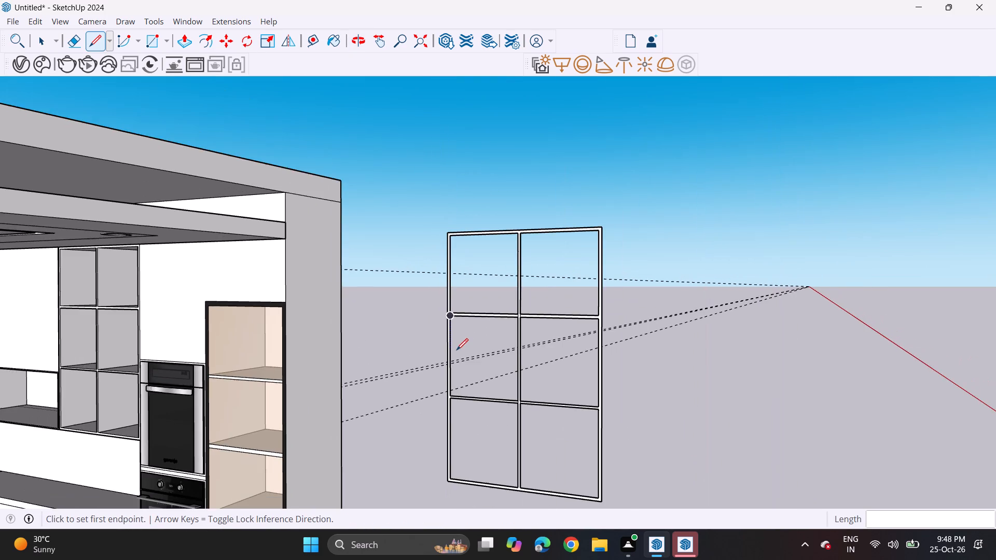
pyautogui.keyDown('shift'); pyautogui.moveTo(459, 362); pyautogui.dragTo(475, 102, button='middle'); pyautogui.keyUp('shift')
pyautogui.scroll(5, 470, 142)
pyautogui.scroll(-1, 468, 116)
pyautogui.scroll(2, 468, 116)
pyautogui.scroll(-1, 468, 116)
pyautogui.scroll(1, 468, 116)
pyautogui.scroll(-1, 468, 121)
pyautogui.scroll(1, 466, 157)
pyautogui.scroll(-1, 466, 157)
pyautogui.scroll(5, 466, 157)
pyautogui.scroll(-1, 465, 153)
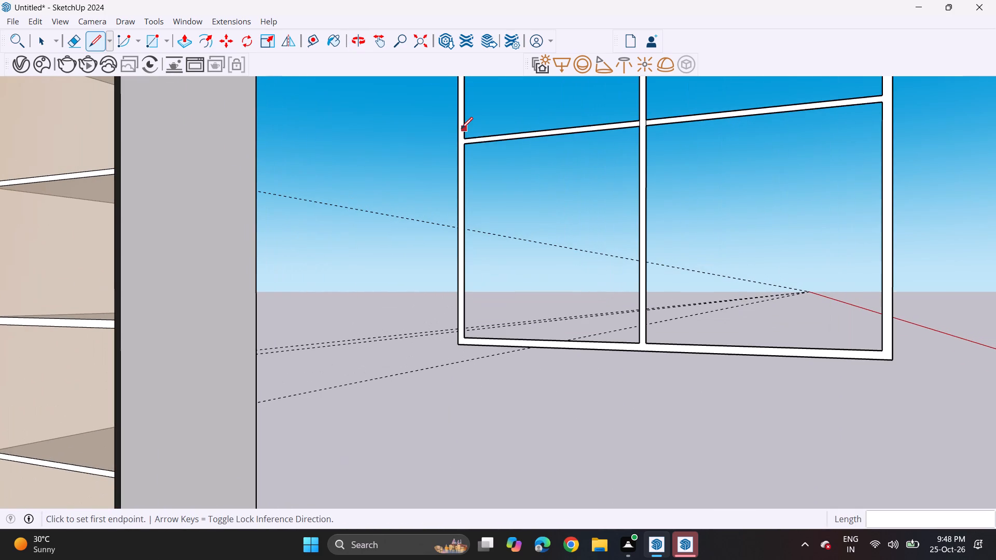
pyautogui.click(463, 136)
pyautogui.click(467, 144)
# Draw short vertical lines closing off the lower and upper horizontal bars where they meet the frame's right upright.
pyautogui.scroll(-3, 466, 155)
pyautogui.scroll(1, 467, 162)
pyautogui.scroll(-2, 467, 164)
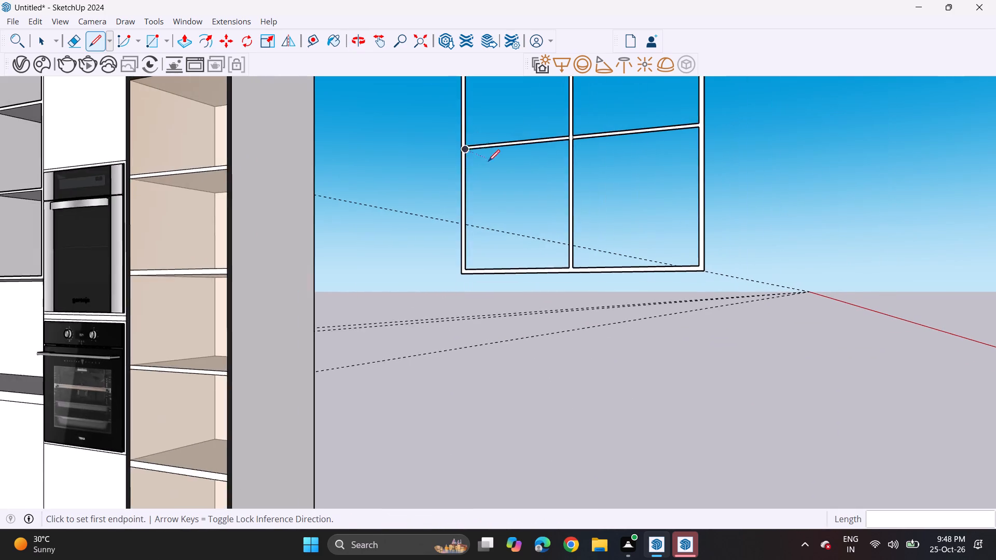
pyautogui.keyDown('shift'); pyautogui.moveTo(492, 160); pyautogui.dragTo(439, 275, button='middle'); pyautogui.keyUp('shift')
pyautogui.scroll(-1, 583, 272)
pyautogui.scroll(1, 584, 271)
pyautogui.scroll(-1, 584, 270)
pyautogui.scroll(7, 584, 269)
pyautogui.scroll(3, 644, 264)
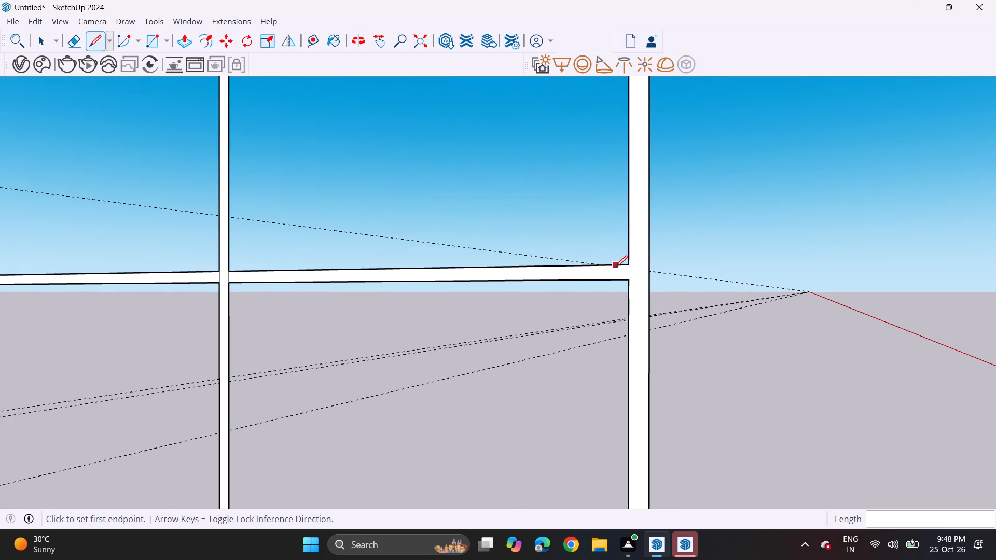
pyautogui.click(626, 263)
pyautogui.click(630, 279)
pyautogui.scroll(-3, 603, 241)
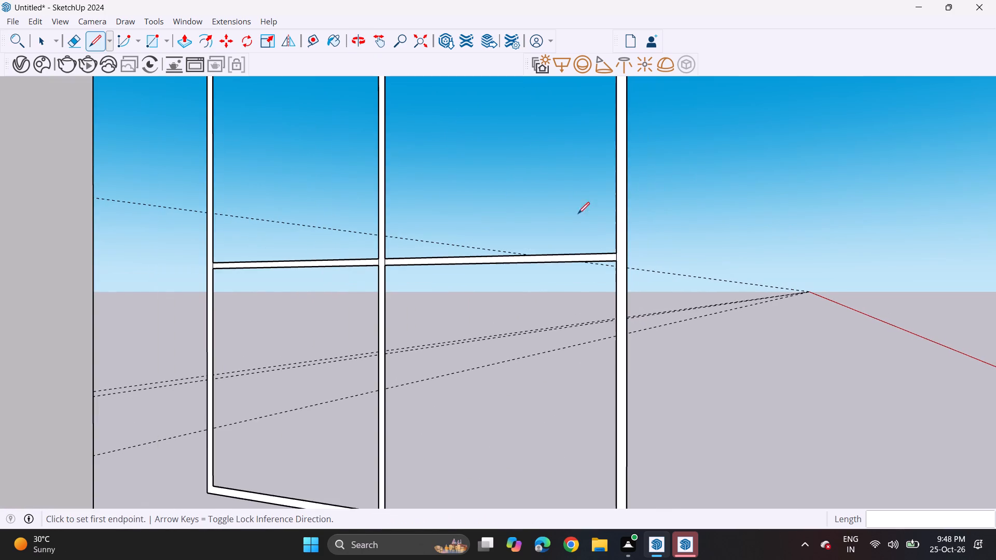
pyautogui.moveTo(555, 167); pyautogui.dragTo(555, 352, button='middle')
pyautogui.keyDown('shift'); pyautogui.scroll(-1, 555, 339); pyautogui.keyUp('shift')
pyautogui.scroll(5, 592, 197)
pyautogui.click(635, 138)
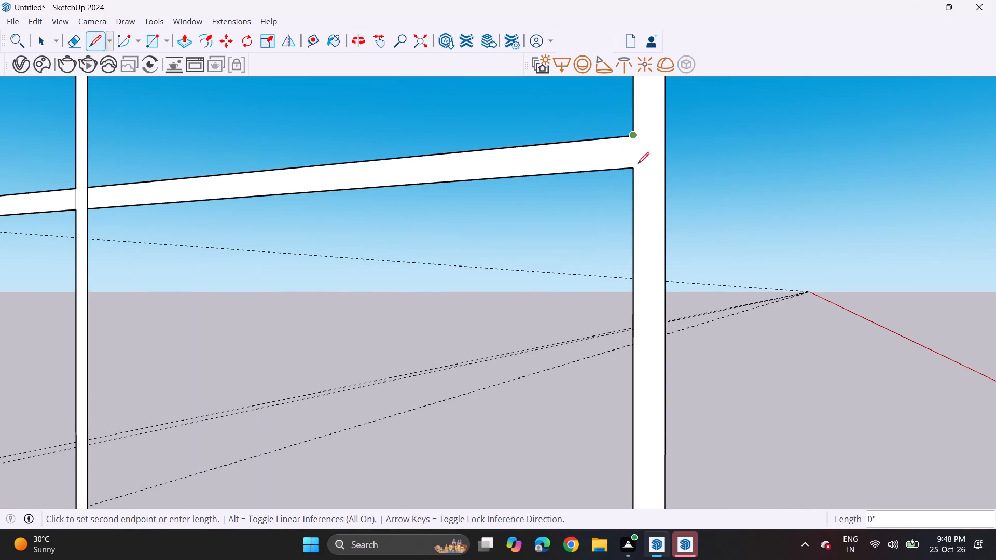
pyautogui.click(640, 167)
# Erase the upper and lower horizontal bars on both sides of the copied frame's central upright.
pyautogui.scroll(-5, 517, 220)
pyautogui.scroll(1, 511, 223)
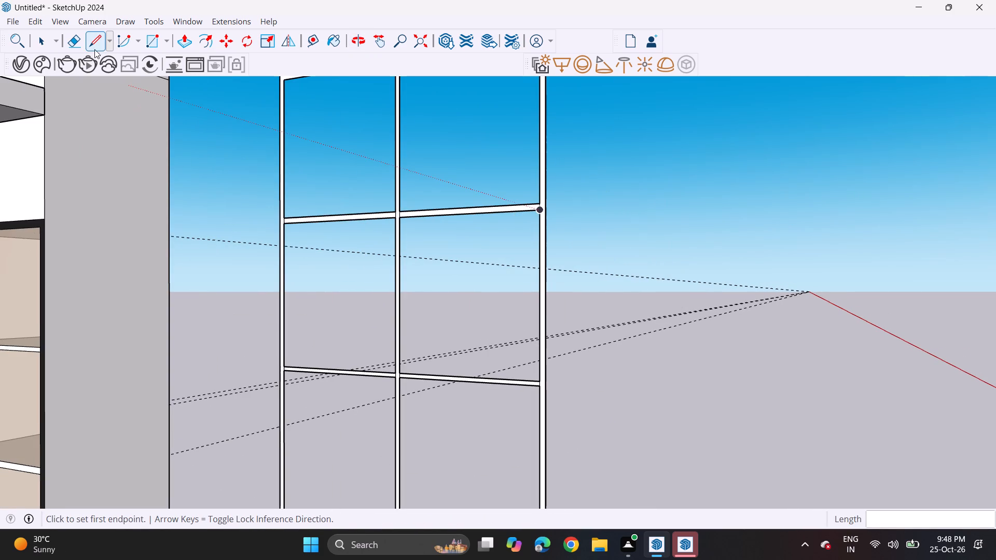
pyautogui.click(76, 39)
pyautogui.moveTo(314, 179); pyautogui.dragTo(318, 216)
pyautogui.moveTo(463, 190); pyautogui.dragTo(460, 225)
pyautogui.moveTo(352, 346); pyautogui.dragTo(335, 390)
pyautogui.moveTo(428, 357); pyautogui.dragTo(431, 401)
pyautogui.scroll(-1, 438, 349)
pyautogui.scroll(1, 438, 349)
pyautogui.scroll(-1, 438, 349)
pyautogui.scroll(1, 438, 349)
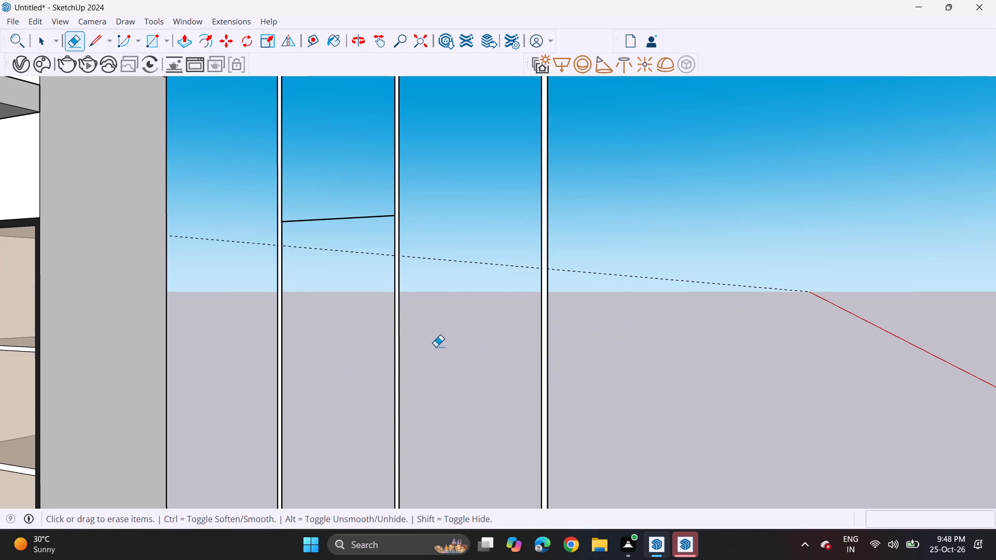
# Undo the last erasure, then erase the remaining lower bar and the leftover horizontal edge between the uprights.
pyautogui.hotkey('ctrl', 'z')
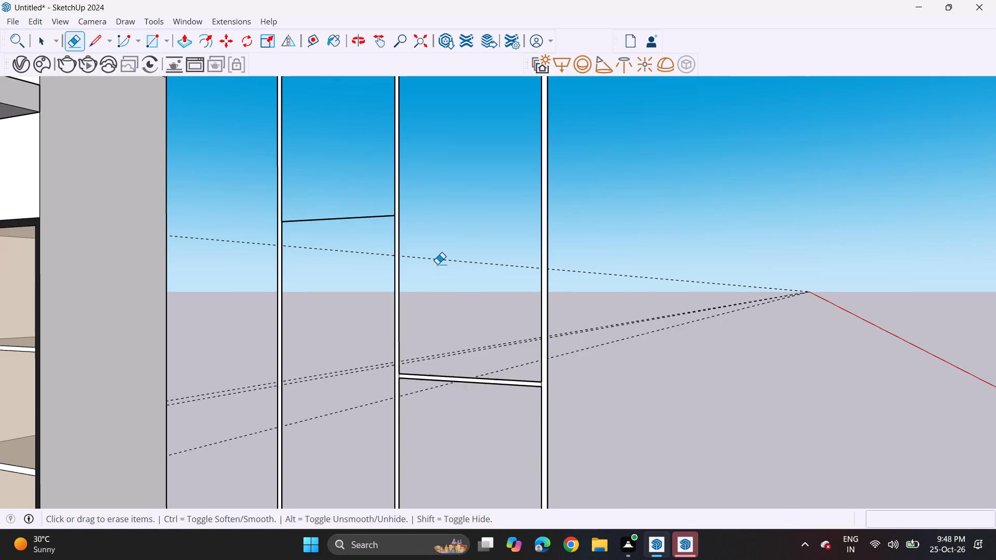
pyautogui.scroll(-4, 437, 264)
pyautogui.scroll(1, 418, 338)
pyautogui.moveTo(438, 333); pyautogui.dragTo(507, 371, button='middle')
pyautogui.moveTo(515, 346); pyautogui.dragTo(516, 372)
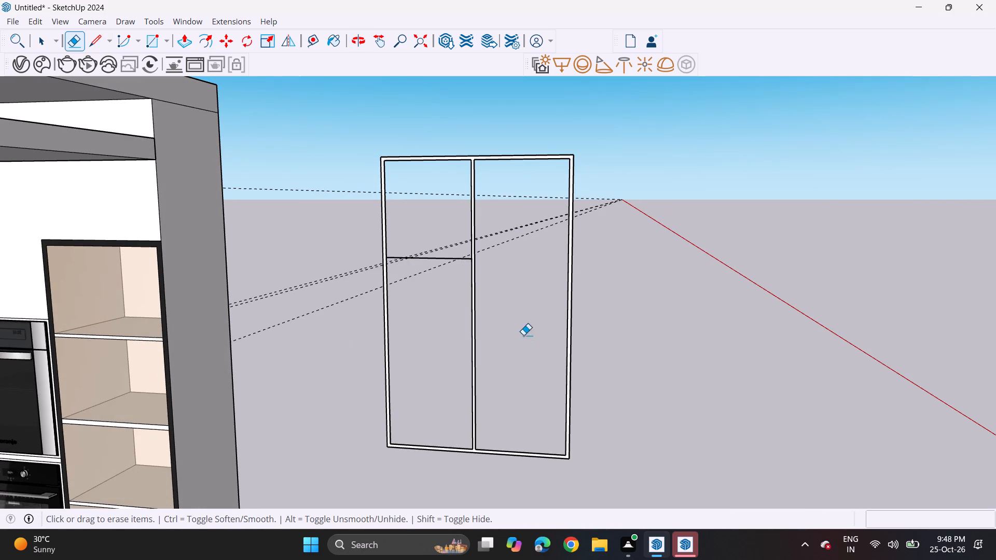
pyautogui.moveTo(436, 273); pyautogui.dragTo(411, 308, button='middle')
pyautogui.moveTo(422, 258); pyautogui.dragTo(413, 321)
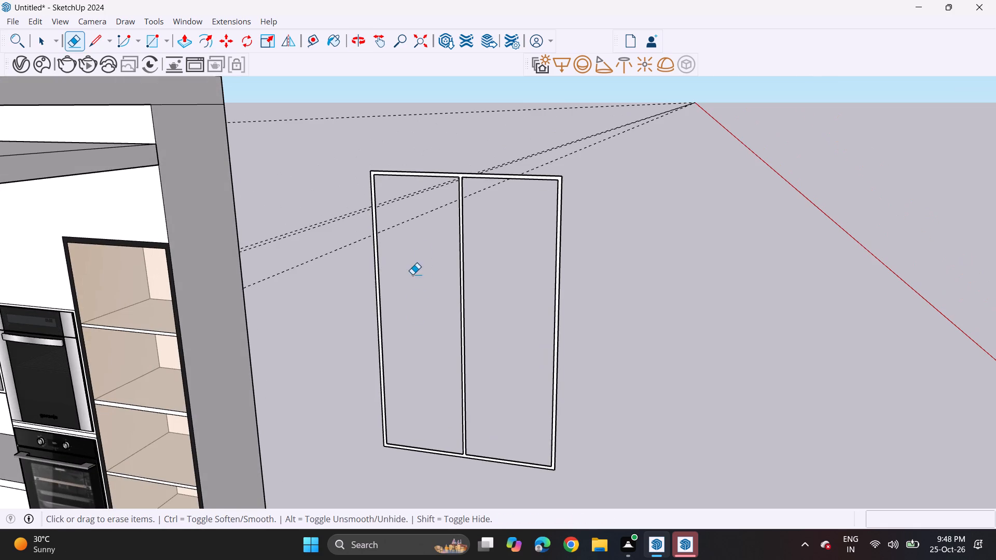
# Push/pull the front face of the copied two-bay frame by 15/16".
pyautogui.click(187, 37)
pyautogui.scroll(-1, 461, 121)
pyautogui.scroll(2, 461, 121)
pyautogui.scroll(-2, 461, 121)
pyautogui.scroll(7, 461, 123)
pyautogui.click(451, 152)
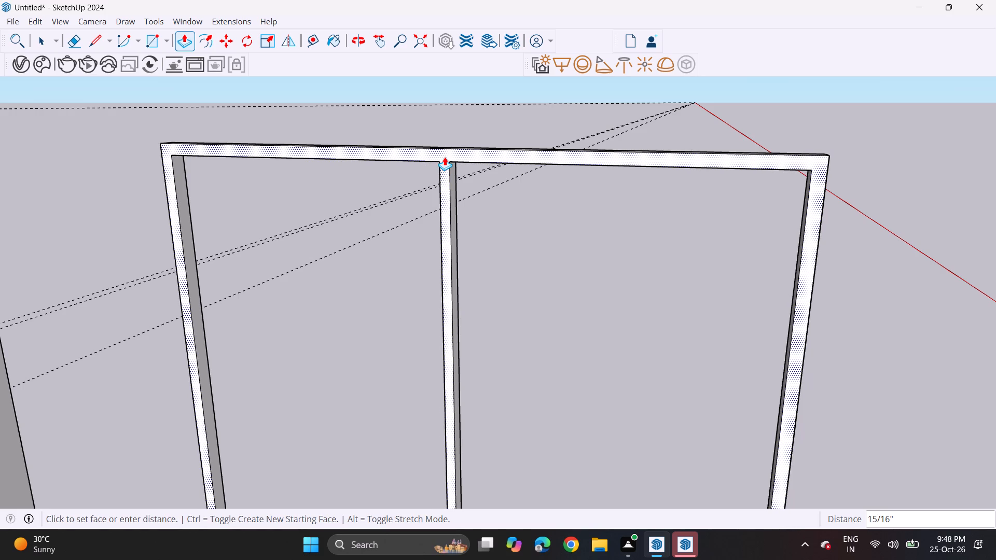
pyautogui.click(445, 157)
pyautogui.scroll(-6, 440, 177)
pyautogui.scroll(-4, 445, 246)
pyautogui.keyDown('shift'); pyautogui.moveTo(446, 290); pyautogui.dragTo(445, 250, button='middle'); pyautogui.keyUp('shift')
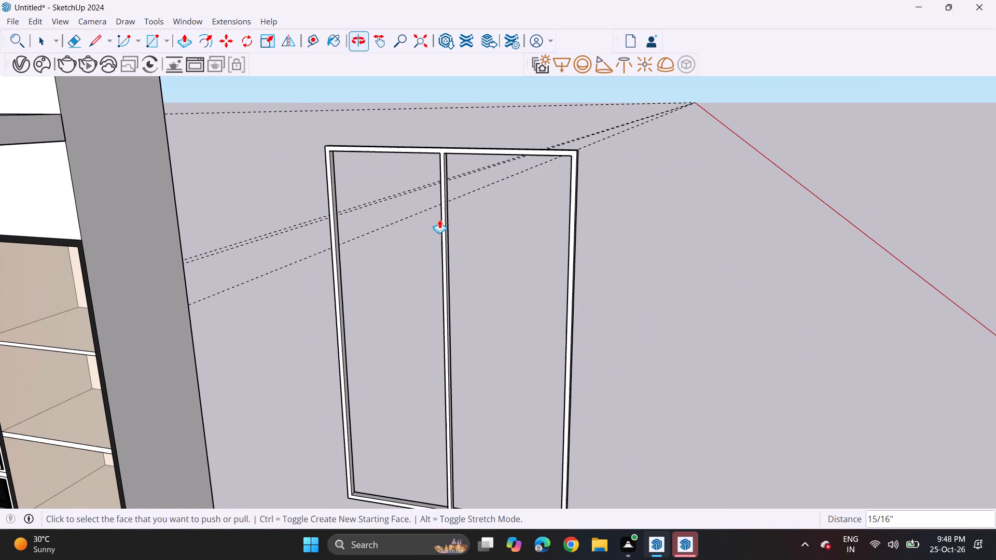
# Draw a rectangle about 4' 5 5/16" by 1' 4 1/16" filling the frame's left opening, set within the frame's depth.
pyautogui.click(151, 40)
pyautogui.moveTo(363, 204); pyautogui.dragTo(334, 159, button='middle')
pyautogui.scroll(1, 344, 180)
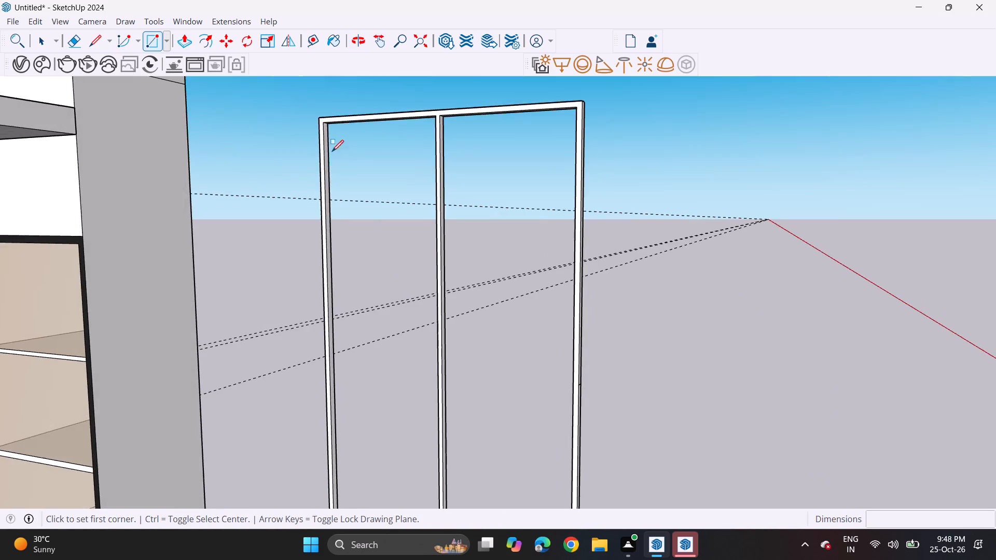
pyautogui.scroll(6, 332, 146)
pyautogui.scroll(-5, 307, 120)
pyautogui.scroll(1, 307, 123)
pyautogui.keyDown('shift'); pyautogui.moveTo(319, 132); pyautogui.dragTo(450, 254, button='middle'); pyautogui.keyUp('shift')
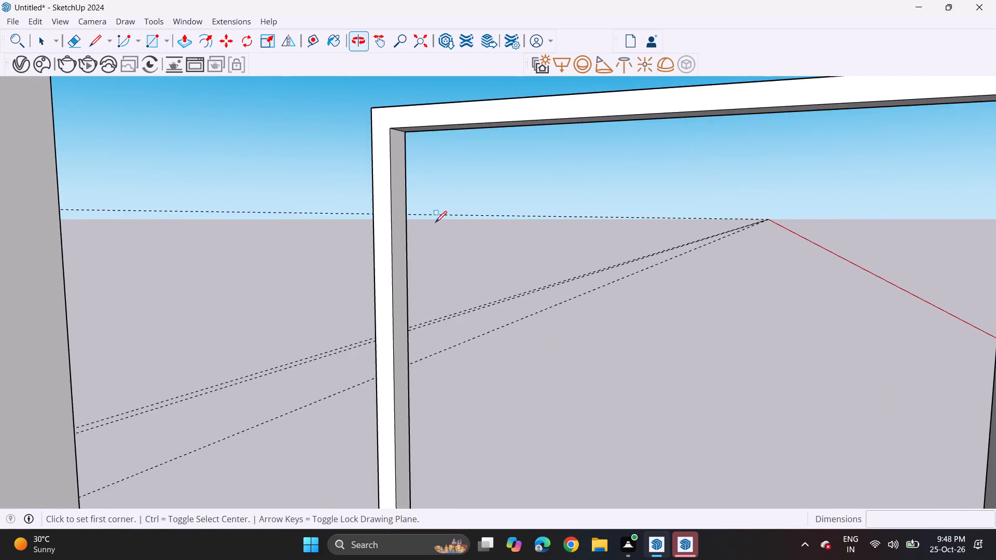
pyautogui.moveTo(426, 215); pyautogui.dragTo(375, 157, button='middle')
pyautogui.click(381, 117)
pyautogui.scroll(-6, 406, 293)
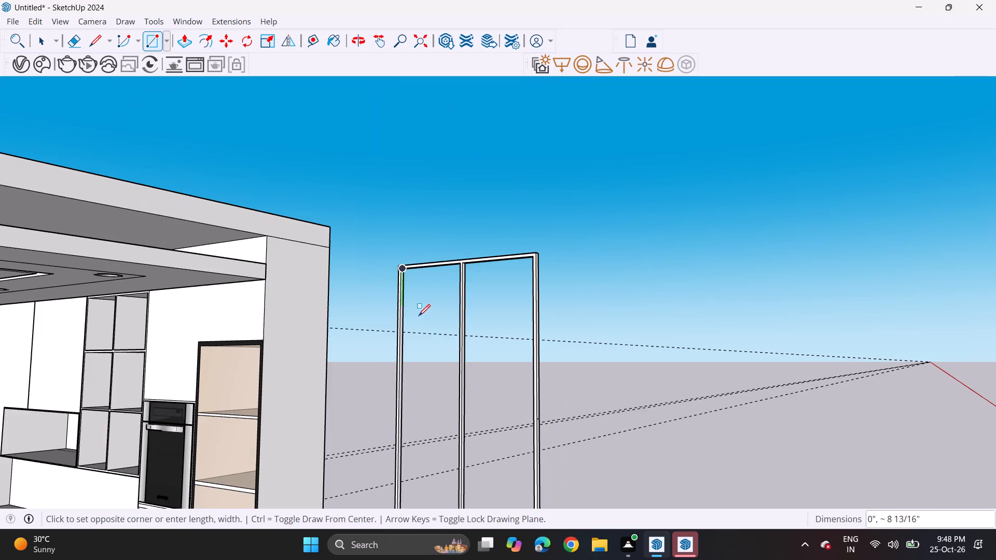
pyautogui.keyDown('shift'); pyautogui.moveTo(406, 340); pyautogui.dragTo(354, 108, button='middle'); pyautogui.keyUp('shift')
pyautogui.moveTo(382, 152); pyautogui.dragTo(530, 280, button='middle')
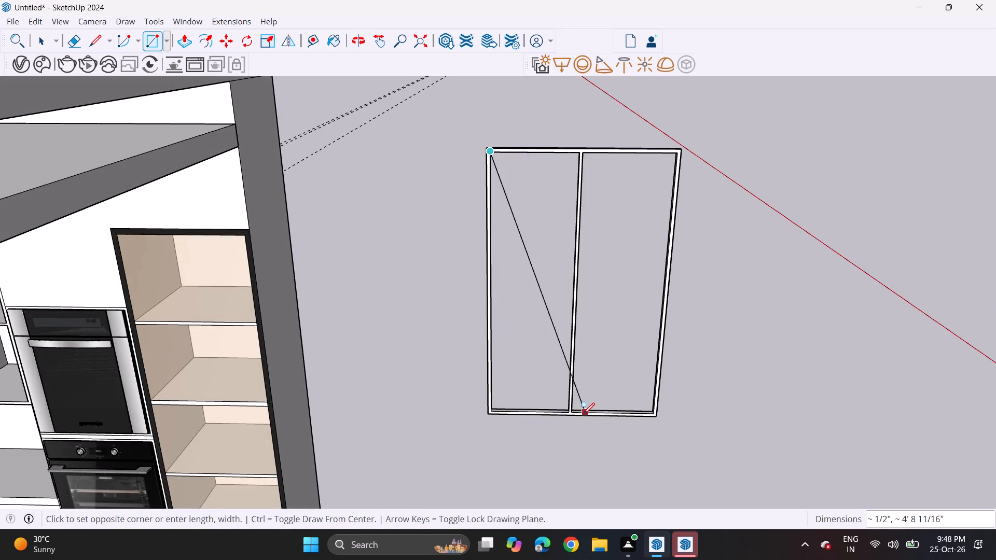
pyautogui.scroll(3, 569, 412)
pyautogui.scroll(-1, 562, 412)
pyautogui.scroll(5, 562, 412)
pyautogui.scroll(-1, 562, 413)
pyautogui.scroll(4, 562, 413)
pyautogui.moveTo(562, 413); pyautogui.dragTo(648, 418, button='middle')
pyautogui.scroll(2, 586, 402)
pyautogui.scroll(-2, 586, 401)
pyautogui.scroll(14, 586, 401)
pyautogui.click(579, 390)
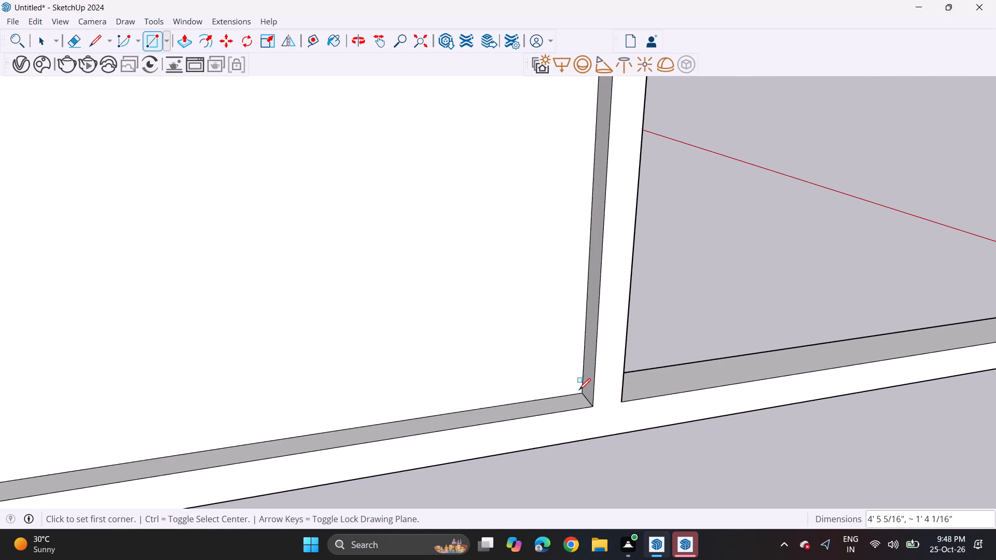
pyautogui.scroll(-20, 563, 376)
pyautogui.scroll(-5, 563, 376)
pyautogui.scroll(-5, 420, 218)
pyautogui.keyDown('shift'); pyautogui.moveTo(422, 178); pyautogui.dragTo(392, 285, button='middle'); pyautogui.keyUp('shift')
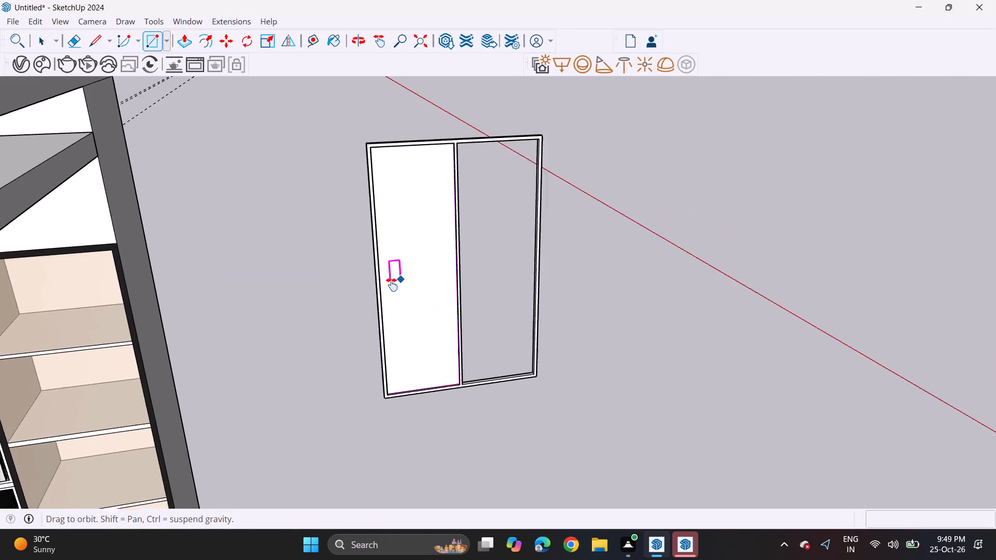
# Draw a rectangle about 4' 5 5/16" by 1' 4 3/4" filling the frame's right opening, set midway in the frame's depth.
pyautogui.keyDown('shift'); pyautogui.moveTo(392, 285); pyautogui.dragTo(368, 281, button='middle'); pyautogui.keyUp('shift')
pyautogui.moveTo(431, 181); pyautogui.dragTo(324, 188, button='middle')
pyautogui.scroll(4, 500, 120)
pyautogui.moveTo(472, 121); pyautogui.dragTo(302, 77, button='middle')
pyautogui.scroll(1, 452, 115)
pyautogui.scroll(2, 359, 145)
pyautogui.scroll(-1, 359, 145)
pyautogui.scroll(7, 359, 145)
pyautogui.moveTo(396, 158); pyautogui.dragTo(396, 151, button='right')
pyautogui.moveTo(396, 158); pyautogui.dragTo(384, 115, button='middle')
pyautogui.moveTo(394, 135); pyautogui.dragTo(392, 128, button='right')
pyautogui.moveTo(383, 188); pyautogui.dragTo(372, 158, button='middle')
pyautogui.scroll(-1, 400, 162)
pyautogui.scroll(4, 400, 162)
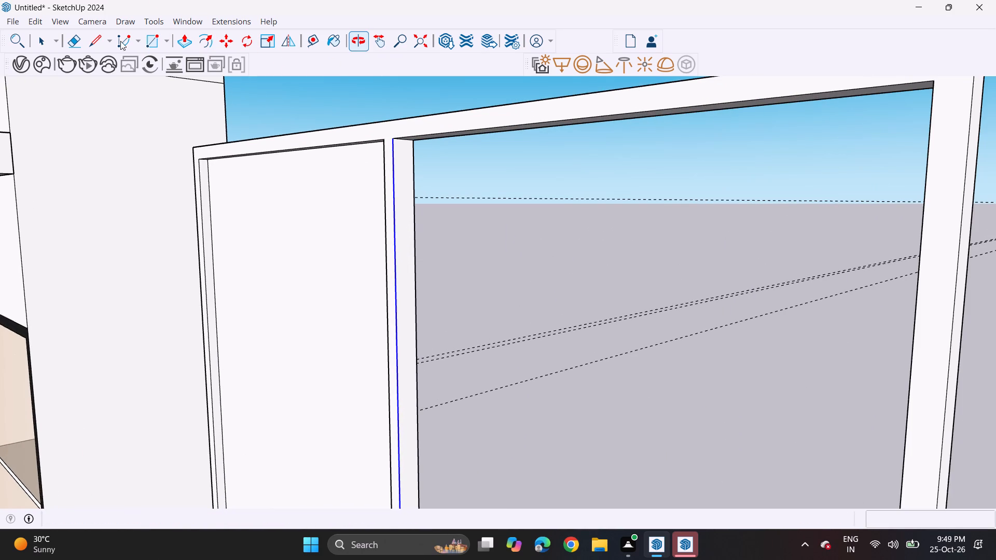
pyautogui.click(154, 41)
pyautogui.moveTo(453, 153); pyautogui.dragTo(432, 128, button='middle')
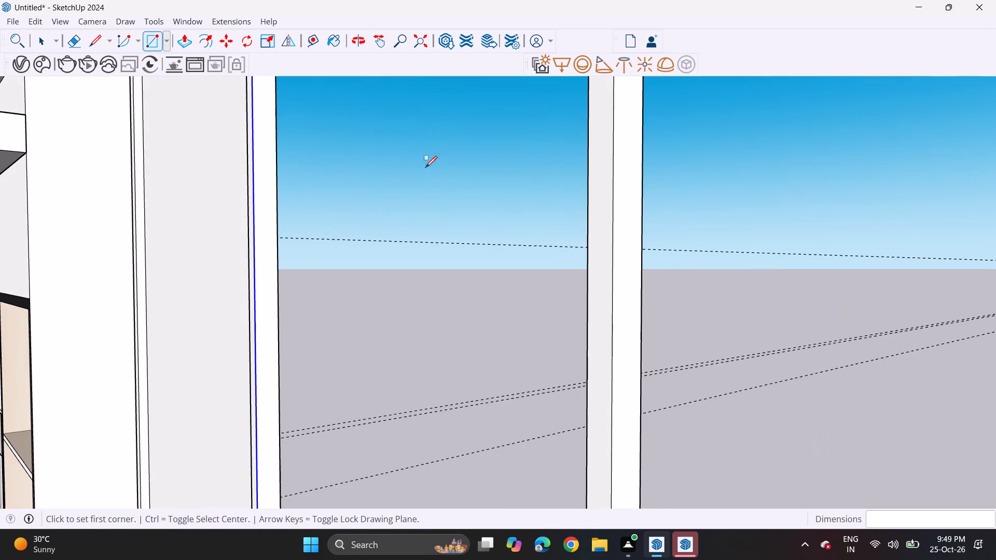
pyautogui.press('space')
pyautogui.click(384, 169)
pyautogui.click(157, 37)
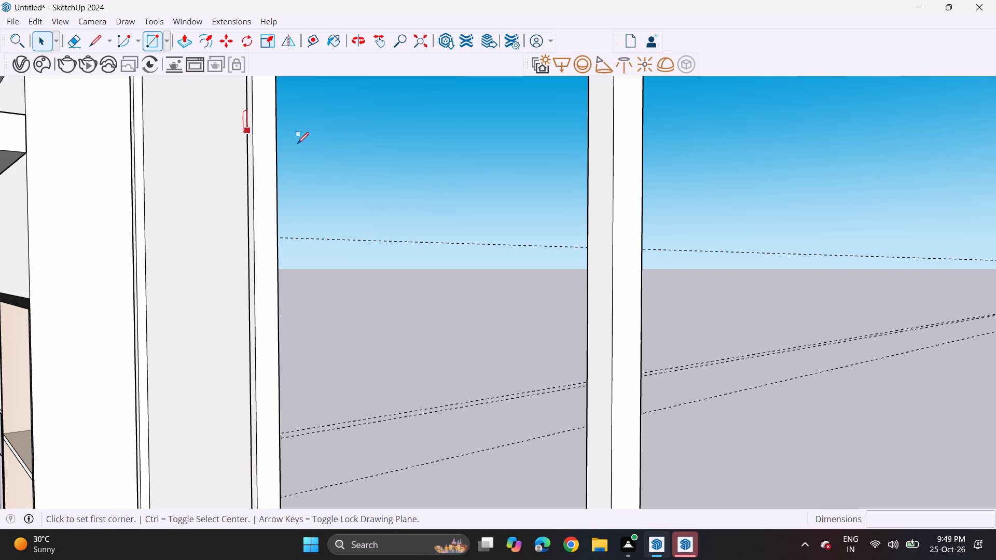
pyautogui.keyDown('shift'); pyautogui.moveTo(356, 167); pyautogui.dragTo(518, 311, button='middle'); pyautogui.keyUp('shift')
pyautogui.keyDown('shift'); pyautogui.moveTo(403, 124); pyautogui.dragTo(445, 231, button='middle'); pyautogui.keyUp('shift')
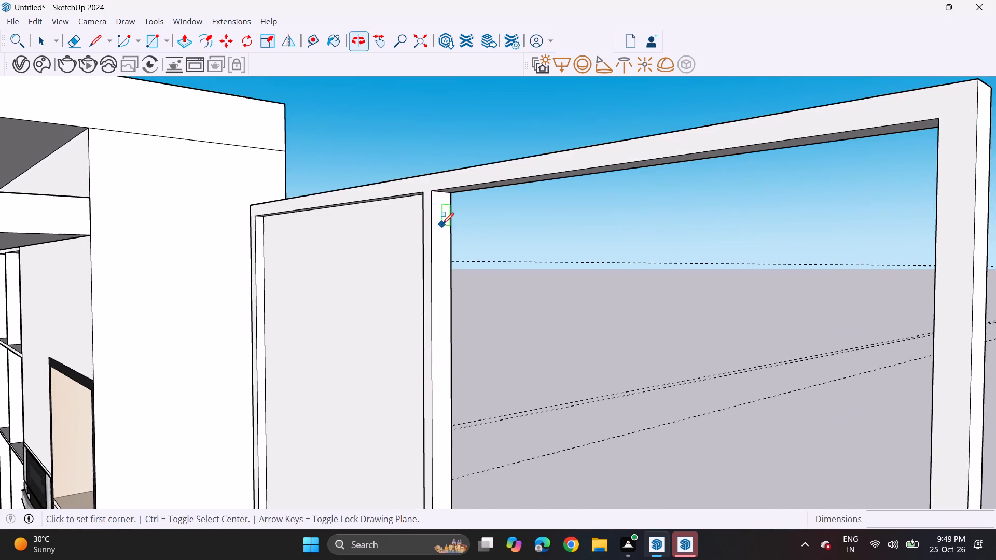
pyautogui.scroll(1, 441, 223)
pyautogui.moveTo(441, 223); pyautogui.dragTo(426, 211, button='middle')
pyautogui.scroll(5, 442, 176)
pyautogui.click(427, 187)
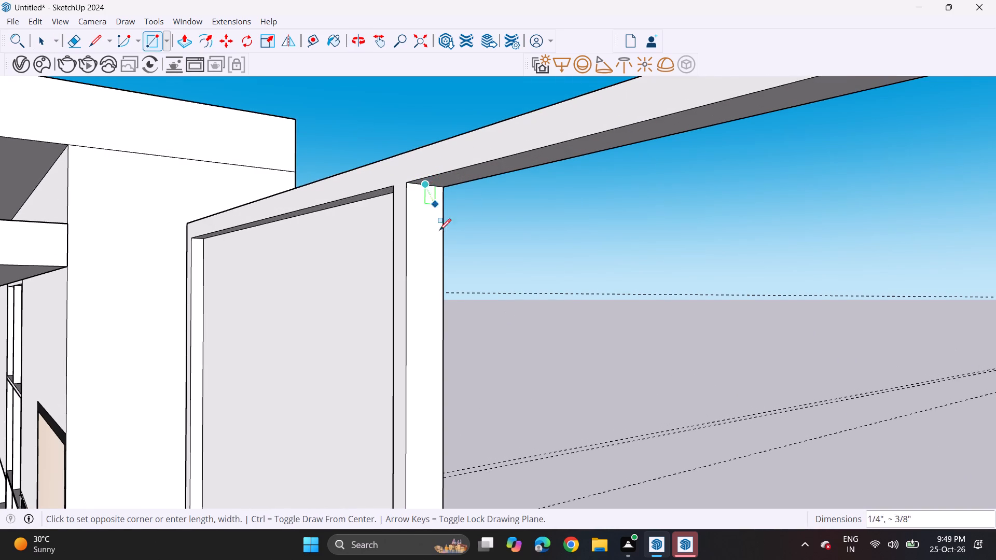
pyautogui.scroll(-9, 446, 270)
pyautogui.scroll(5, 440, 281)
pyautogui.scroll(-4, 449, 316)
pyautogui.scroll(1, 449, 322)
pyautogui.moveTo(448, 359); pyautogui.dragTo(394, 87, button='middle')
pyautogui.moveTo(411, 123); pyautogui.dragTo(563, 223, button='middle')
pyautogui.moveTo(576, 278); pyautogui.dragTo(329, 23, button='middle')
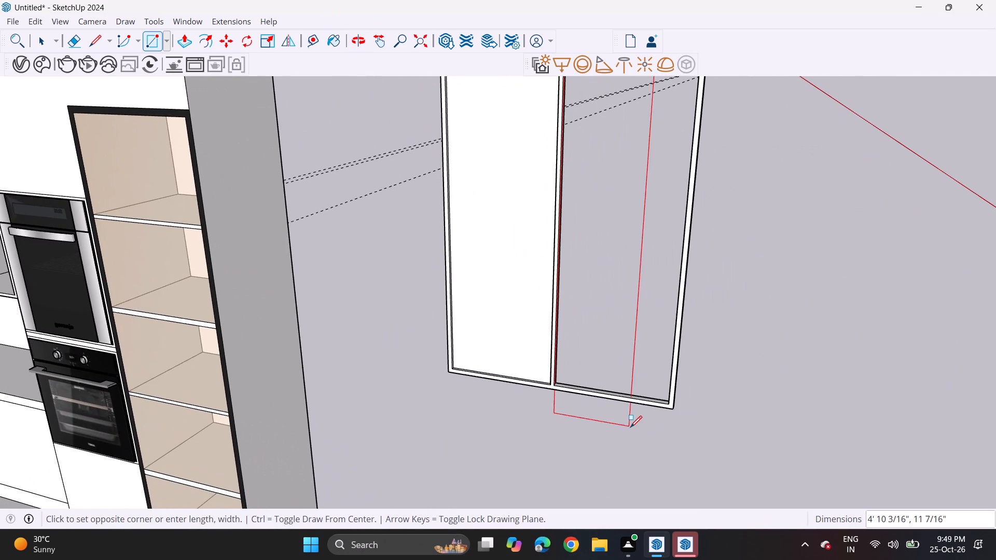
pyautogui.scroll(3, 631, 411)
pyautogui.moveTo(685, 418); pyautogui.dragTo(736, 427, button='middle')
pyautogui.scroll(14, 732, 389)
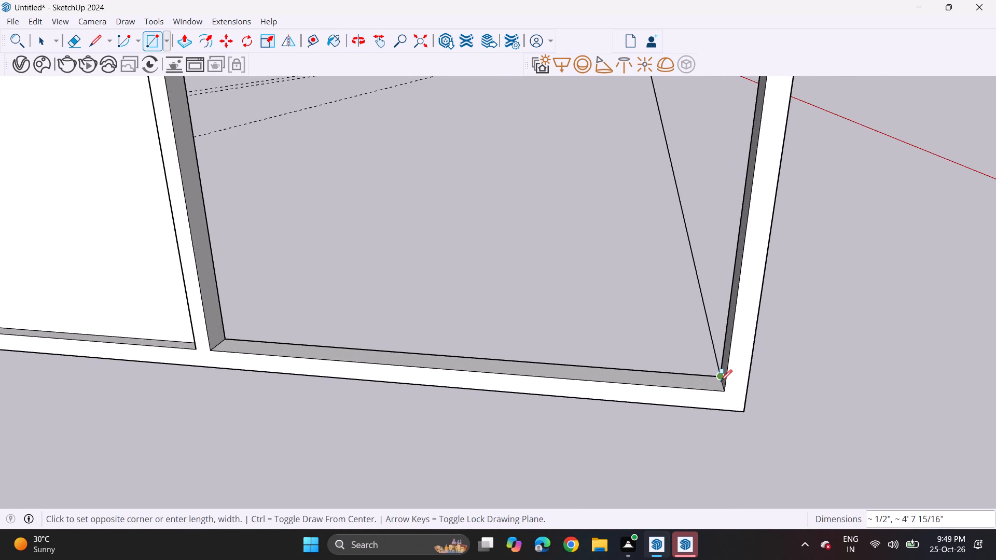
pyautogui.moveTo(721, 388); pyautogui.dragTo(799, 440, button='middle')
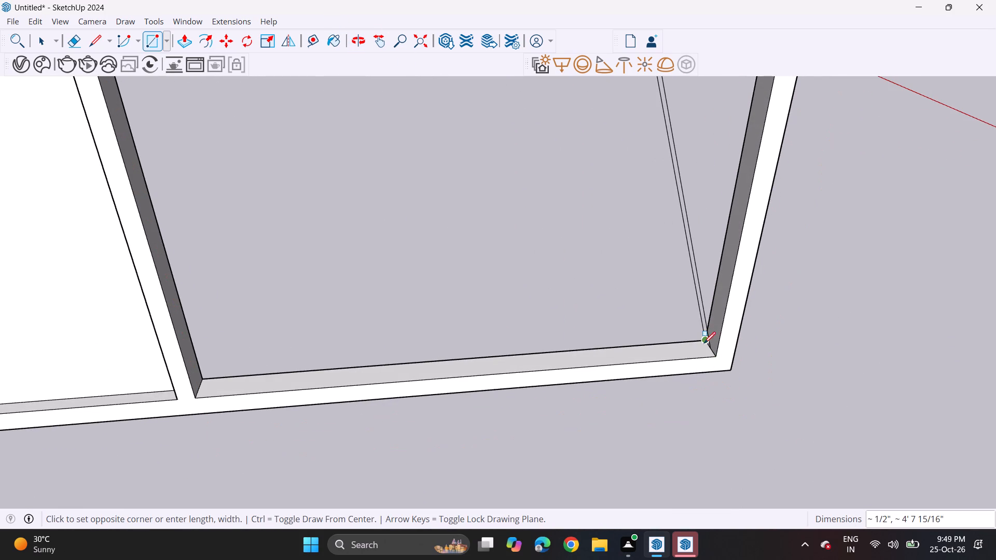
pyautogui.scroll(13, 712, 346)
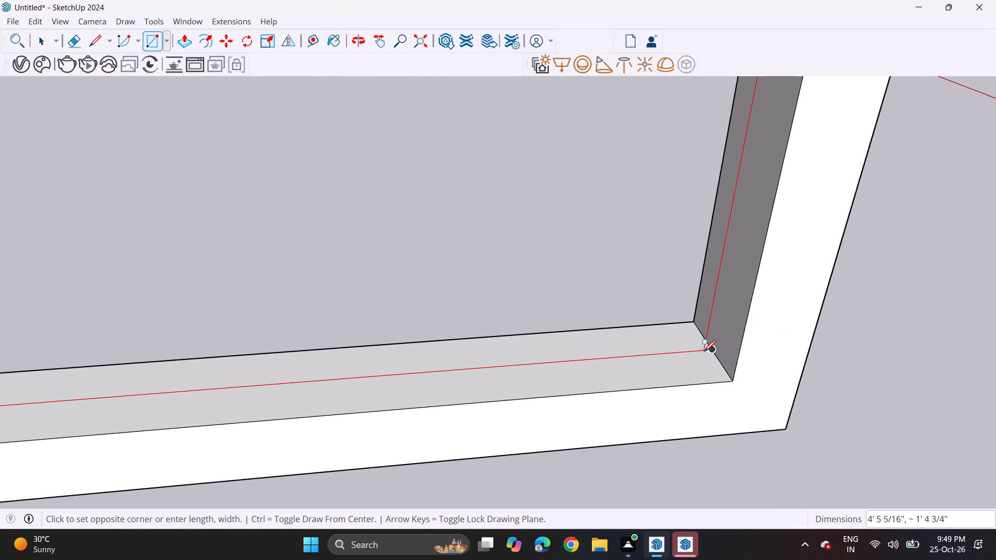
pyautogui.click(715, 350)
# Examine the whole two-bay frame with its panels beside the kitchen.
pyautogui.scroll(-1, 686, 333)
pyautogui.scroll(1, 686, 333)
pyautogui.scroll(-2, 685, 333)
pyautogui.scroll(1, 685, 333)
pyautogui.scroll(-9, 685, 333)
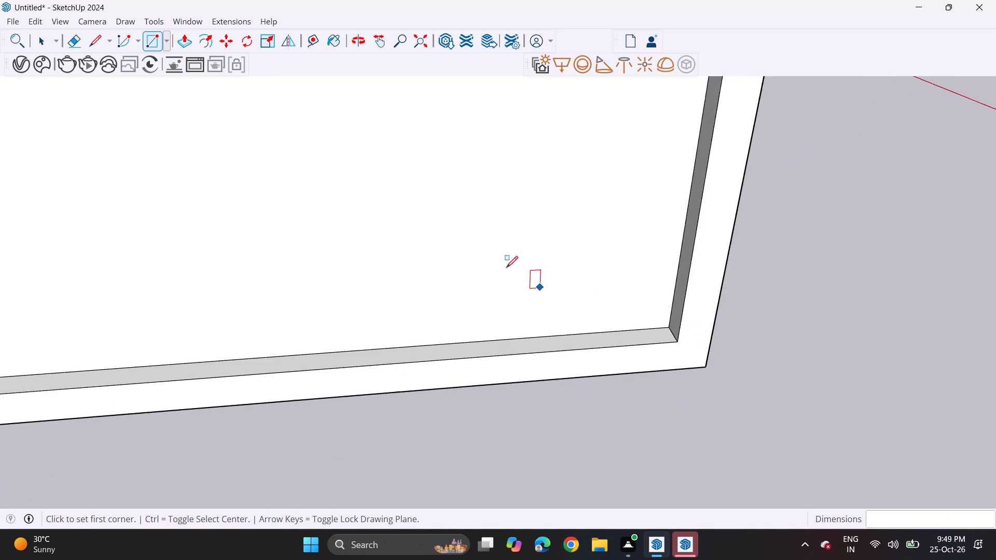
pyautogui.scroll(-2, 506, 268)
pyautogui.scroll(1, 496, 256)
pyautogui.scroll(-3, 496, 256)
pyautogui.scroll(1, 410, 206)
pyautogui.scroll(-1, 409, 205)
pyautogui.scroll(1, 409, 205)
pyautogui.scroll(-20, 409, 205)
pyautogui.scroll(-2, 409, 205)
pyautogui.moveTo(290, 133); pyautogui.dragTo(495, 340, button='middle')
pyautogui.moveTo(487, 324); pyautogui.dragTo(424, 208, button='middle')
pyautogui.scroll(1, 427, 202)
pyautogui.scroll(-7, 429, 200)
pyautogui.keyDown('shift'); pyautogui.moveTo(435, 208); pyautogui.dragTo(435, 300, button='middle'); pyautogui.keyUp('shift')
pyautogui.scroll(-2, 434, 286)
pyautogui.scroll(1, 434, 286)
pyautogui.scroll(-2, 434, 286)
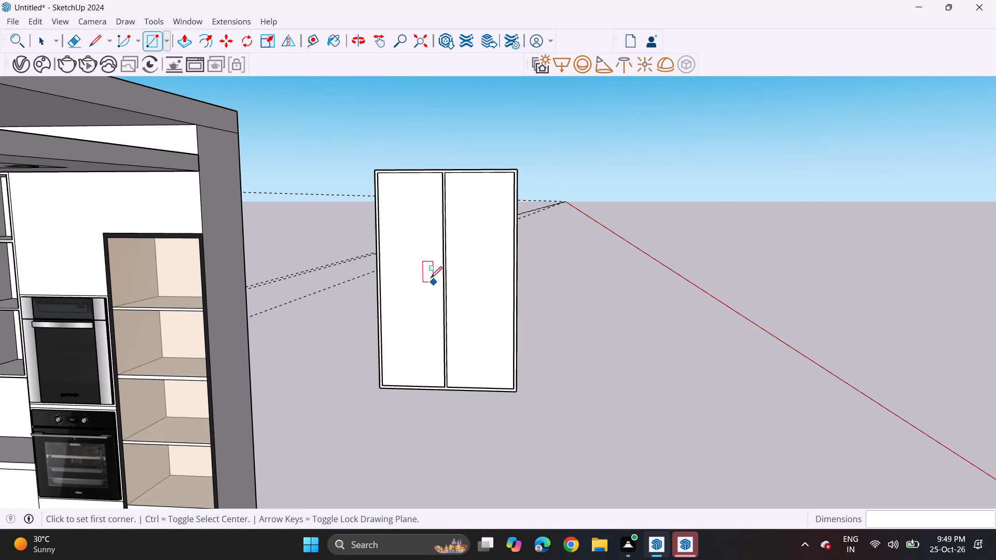
# Show Tray 1 to check its contents and close it again.
pyautogui.click(189, 21)
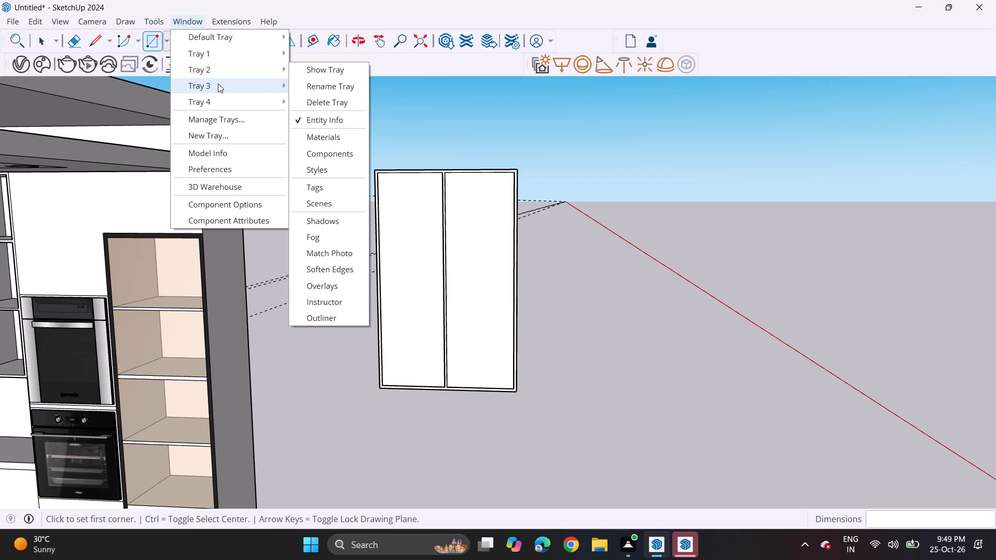
pyautogui.click(217, 51)
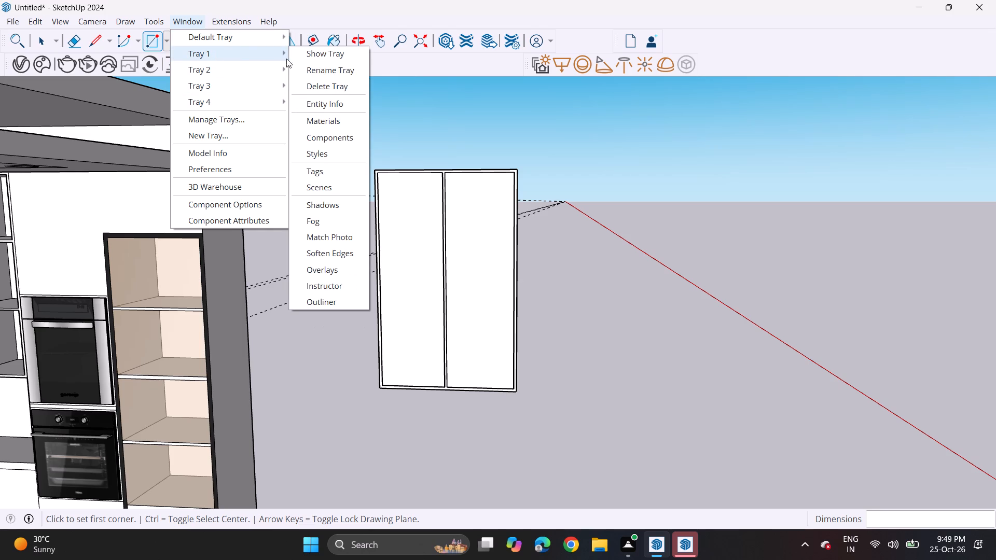
pyautogui.click(316, 59)
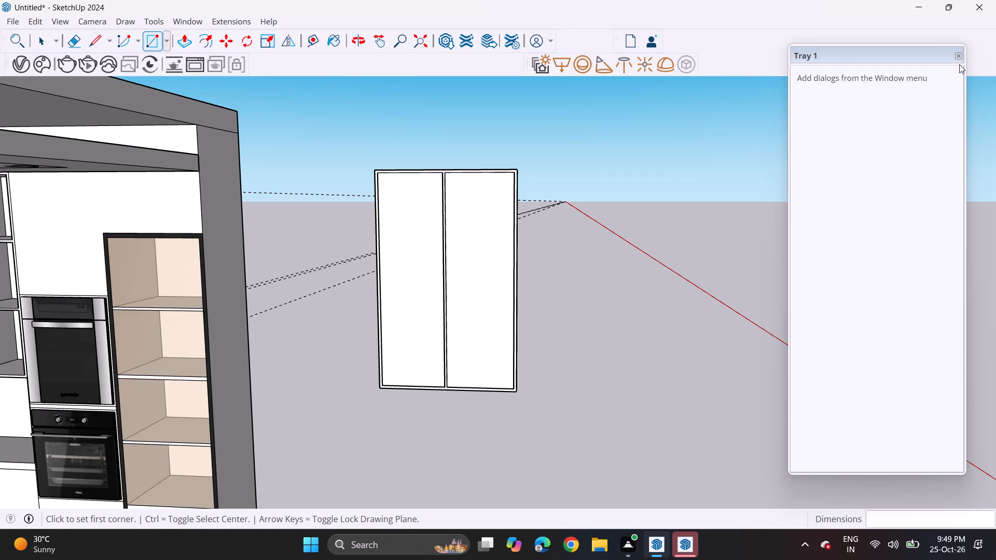
pyautogui.click(963, 58)
pyautogui.click(956, 55)
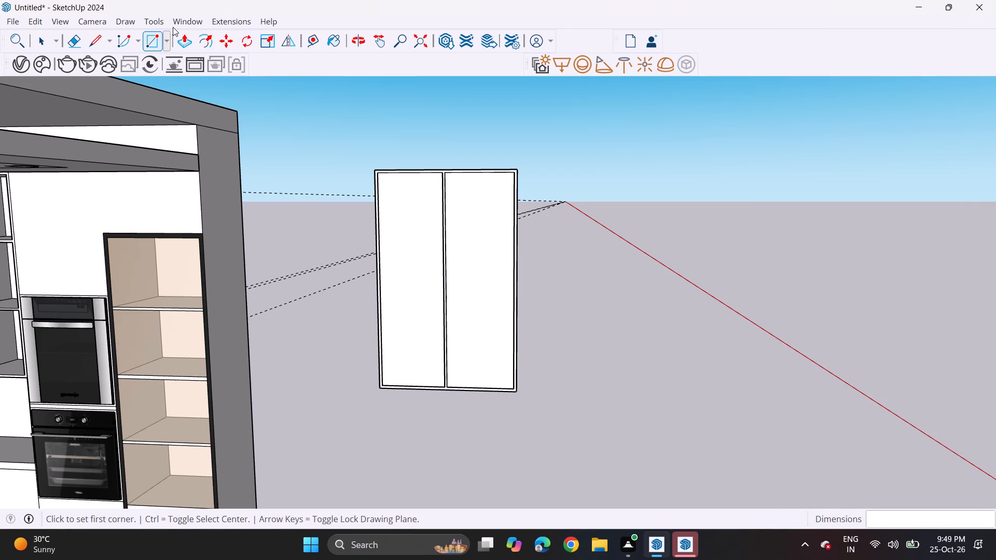
# Delete Tray 3 from the window trays.
pyautogui.click(186, 19)
pyautogui.click(223, 38)
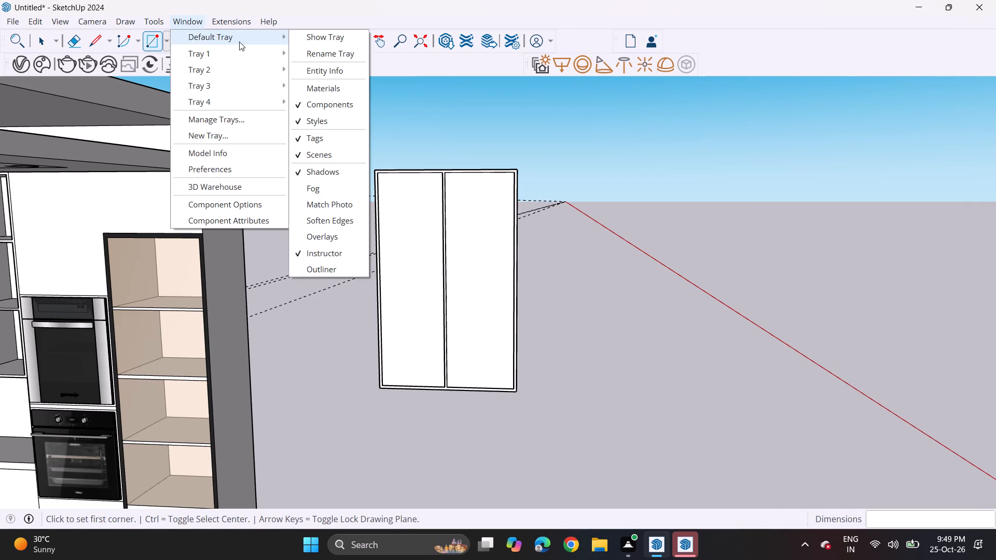
pyautogui.click(240, 97)
pyautogui.rightClick(244, 86)
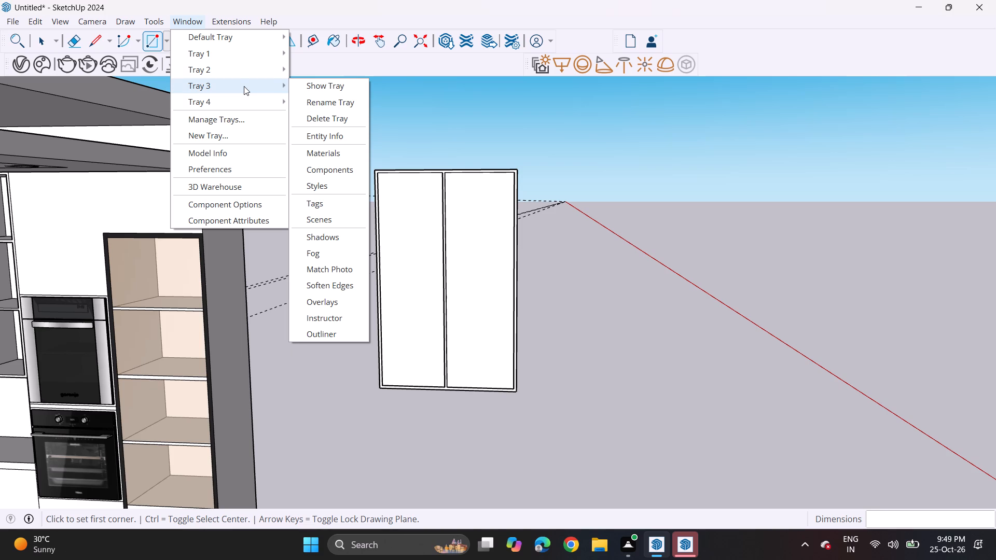
pyautogui.click(337, 114)
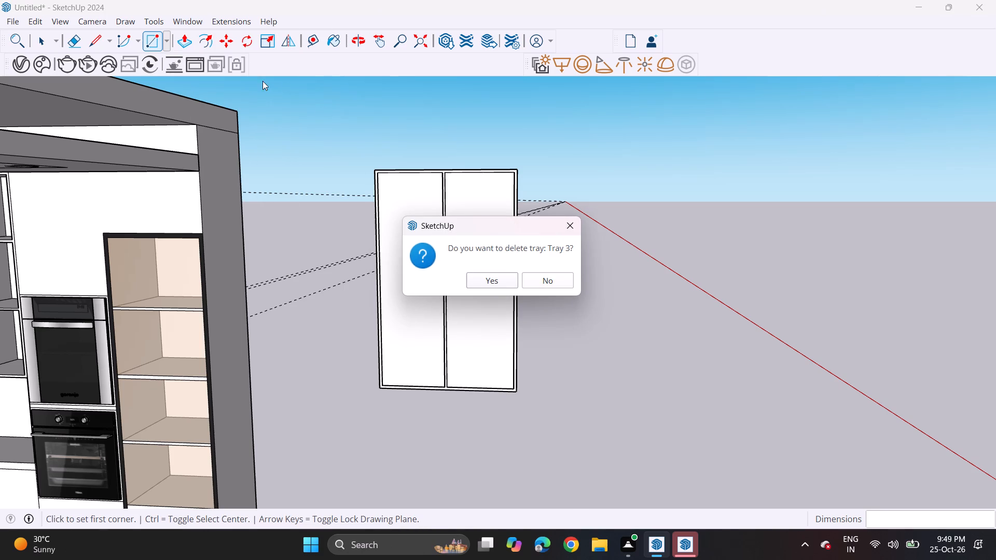
pyautogui.click(504, 287)
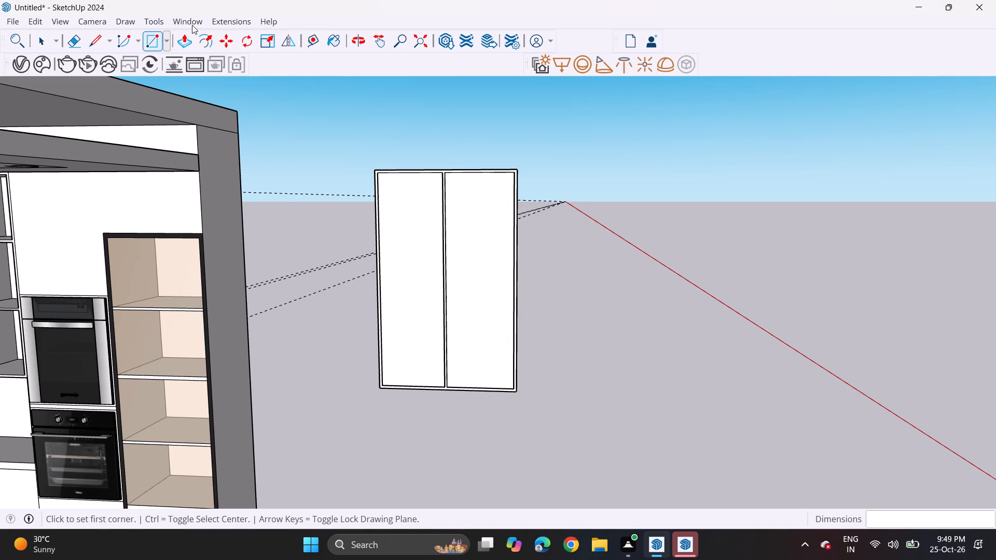
# Delete Tray 2 from the window trays.
pyautogui.click(192, 22)
pyautogui.click(218, 68)
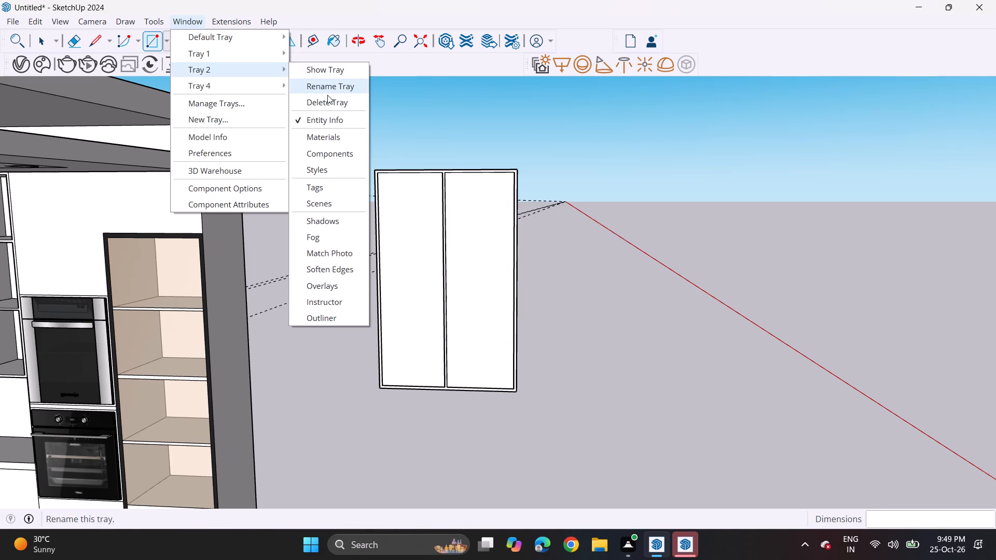
pyautogui.click(327, 95)
pyautogui.click(496, 282)
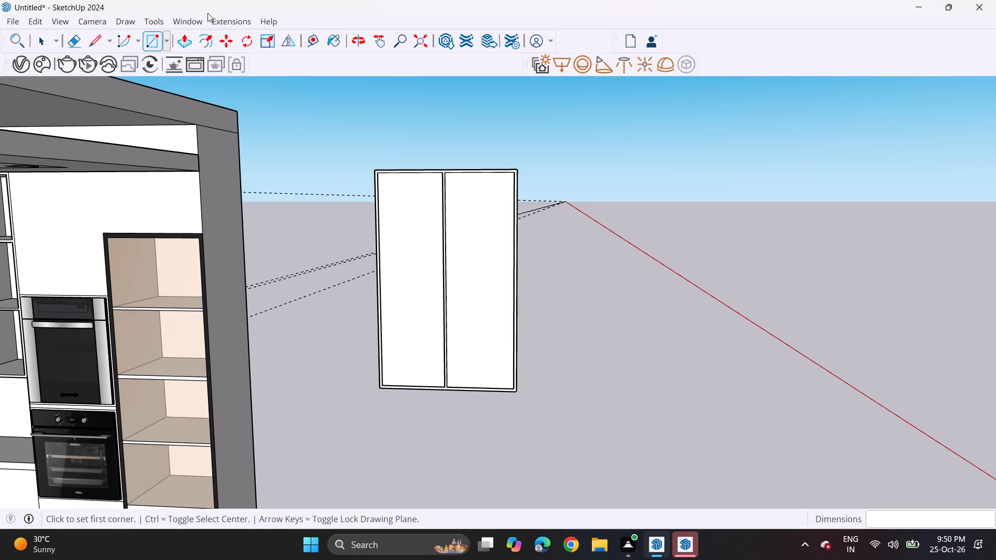
# Show Tray 4 with its Materials section.
pyautogui.click(199, 23)
pyautogui.click(344, 89)
pyautogui.click(483, 278)
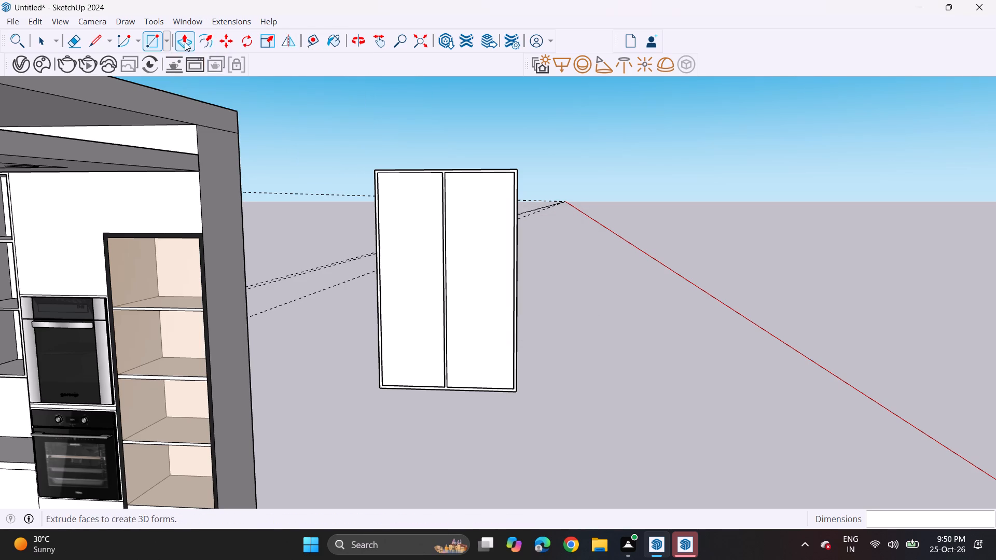
pyautogui.click(199, 20)
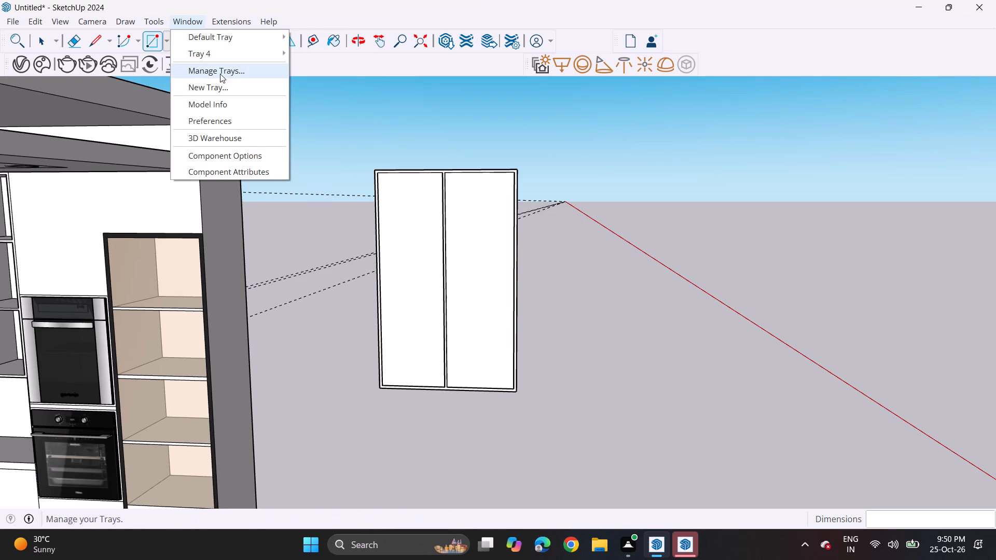
pyautogui.click(219, 55)
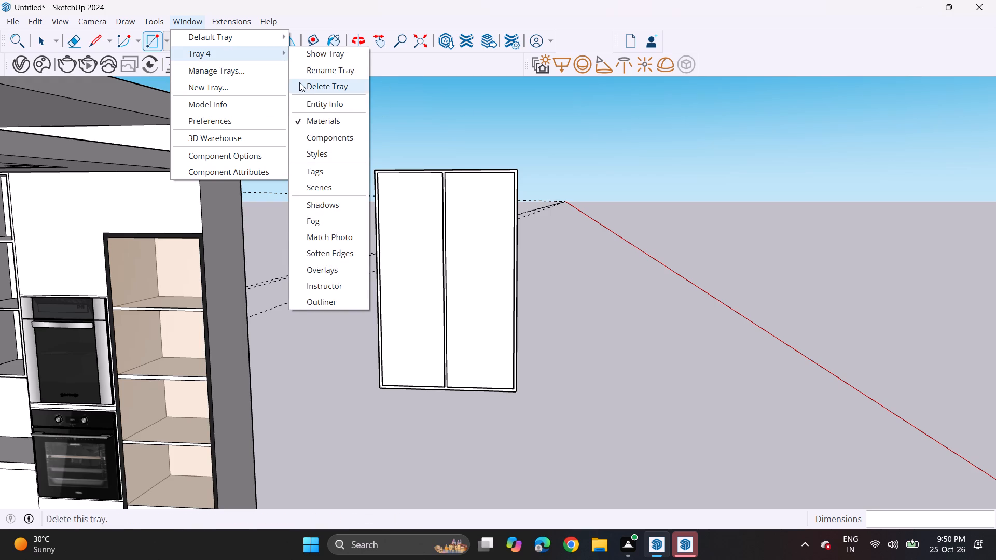
pyautogui.click(313, 49)
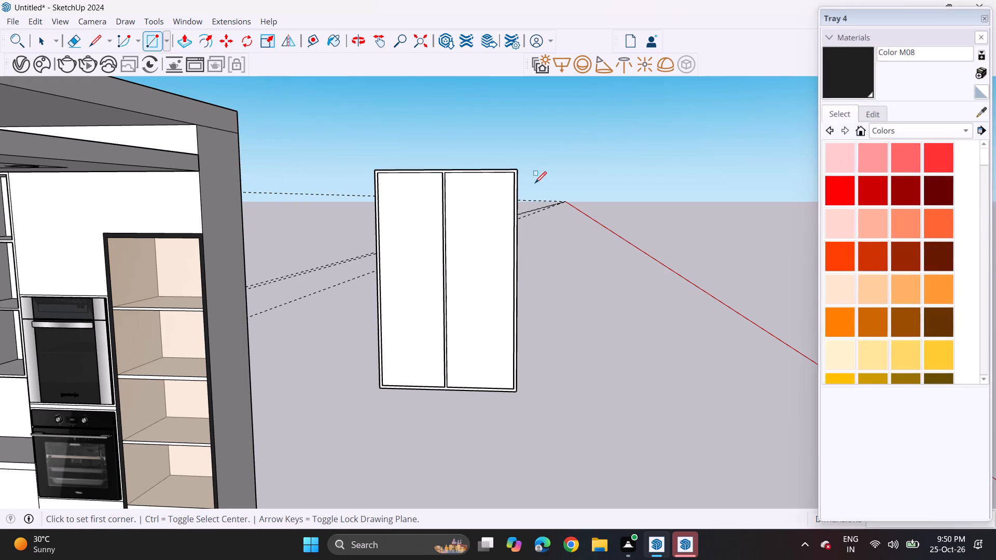
# Sample the Mirror 02 material from the tall shelf unit and paint both panels of the framed front with it.
pyautogui.moveTo(641, 241); pyautogui.dragTo(614, 256, button='middle')
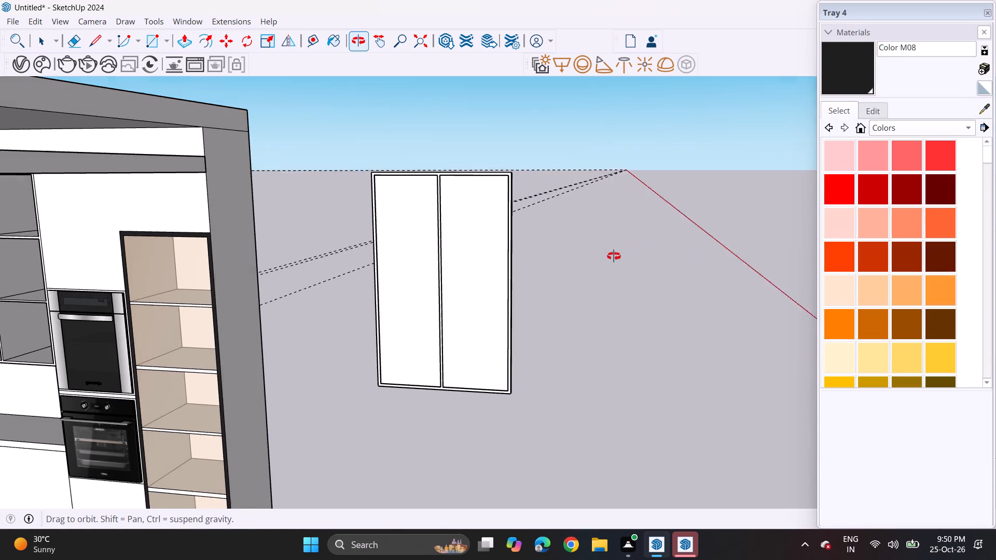
pyautogui.moveTo(614, 256); pyautogui.dragTo(613, 257, button='middle')
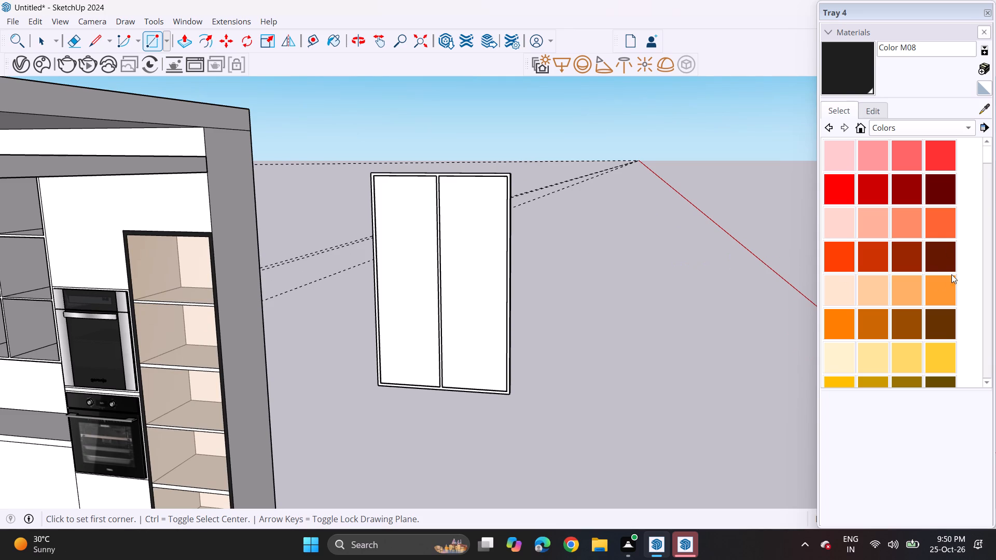
pyautogui.scroll(-7, 894, 286)
pyautogui.press('space')
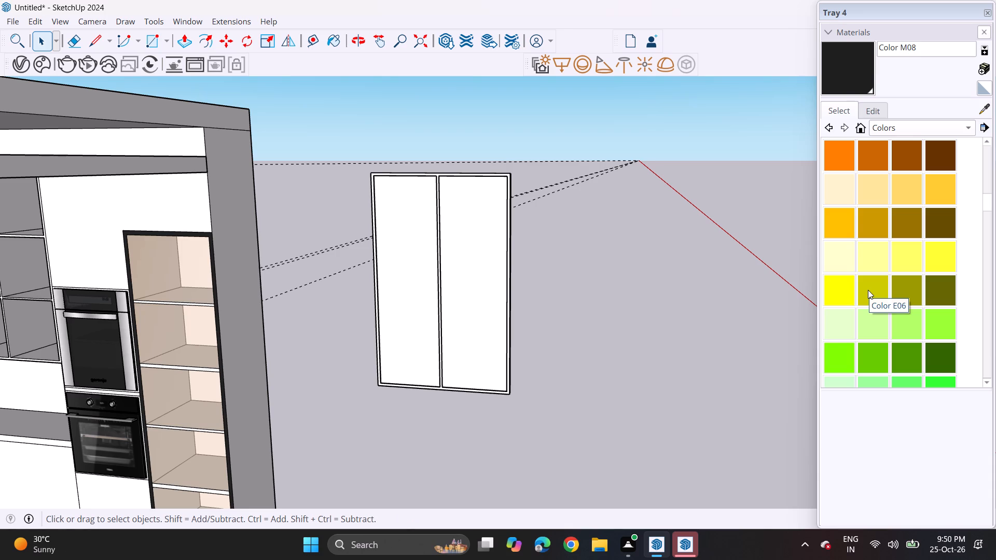
pyautogui.scroll(-7, 868, 290)
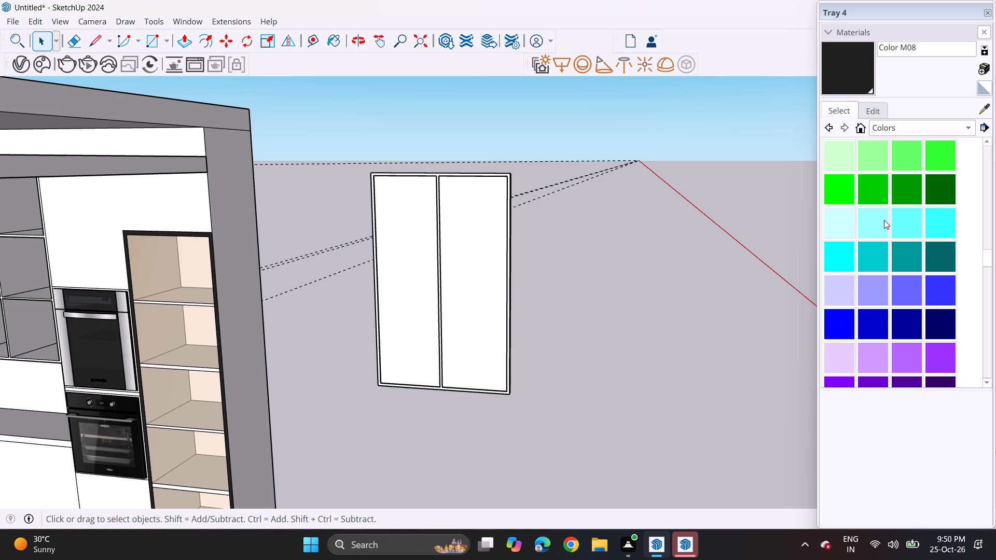
pyautogui.click(984, 106)
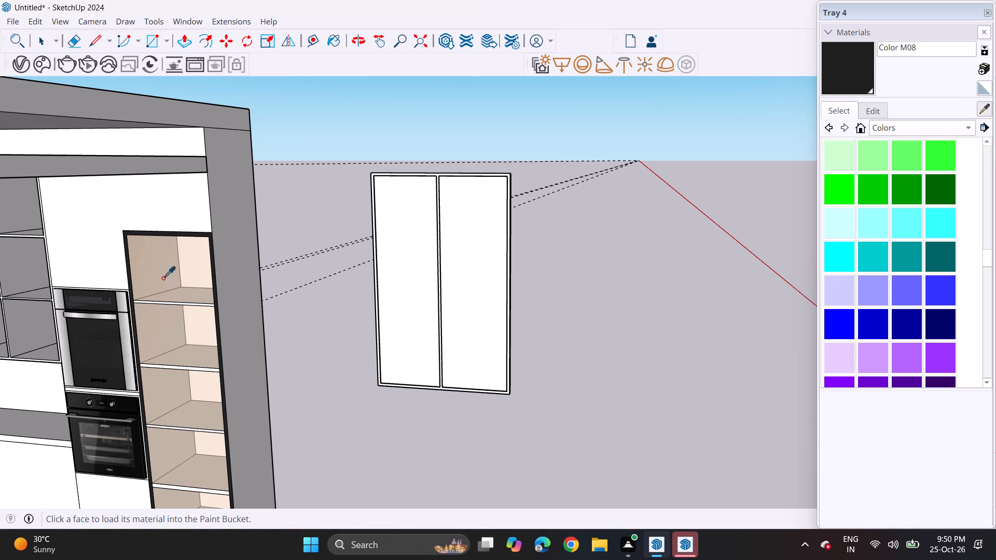
pyautogui.click(166, 271)
pyautogui.click(410, 230)
pyautogui.click(471, 272)
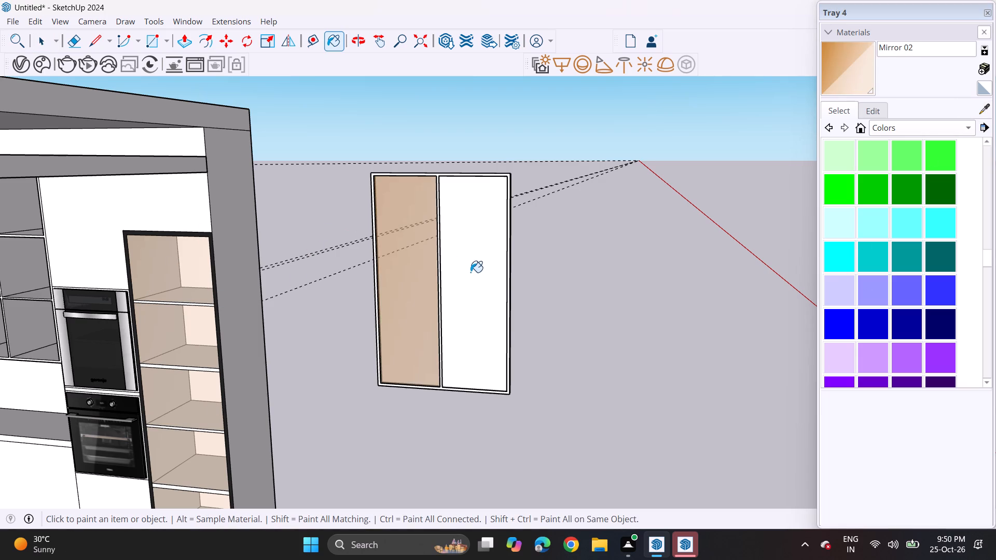
# Edit the Mirror 02 material used on the two panels and set its opacity to 41.
pyautogui.scroll(-5, 454, 356)
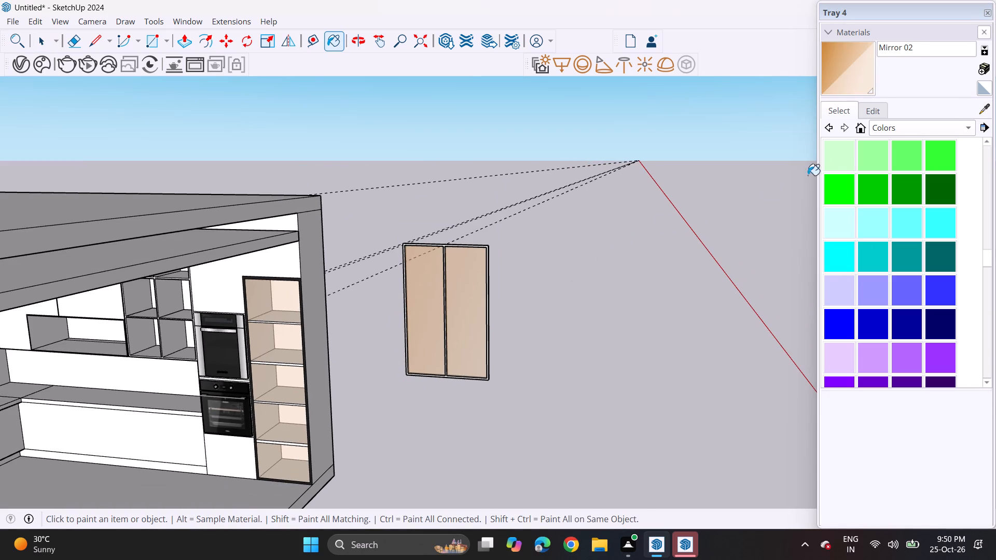
pyautogui.click(875, 111)
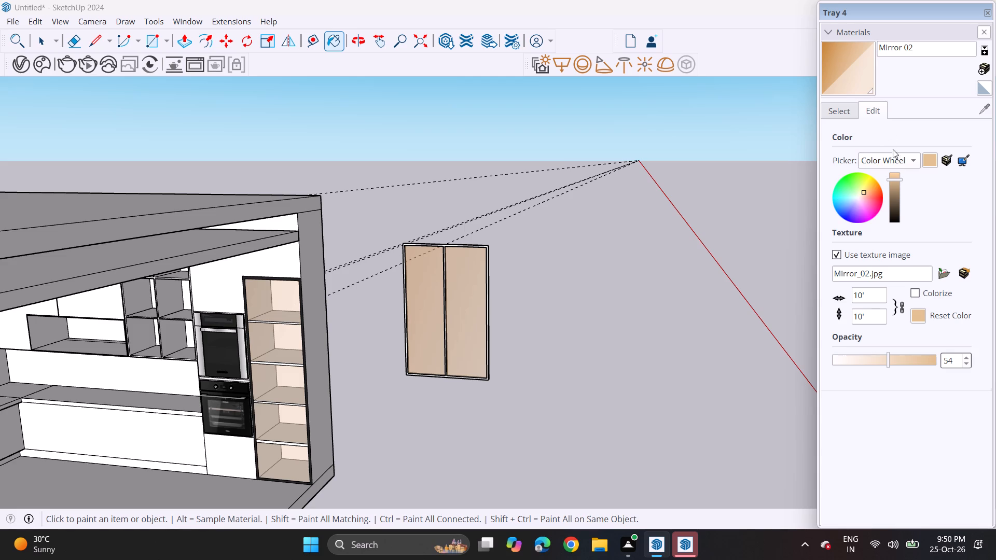
pyautogui.moveTo(898, 175); pyautogui.dragTo(896, 167)
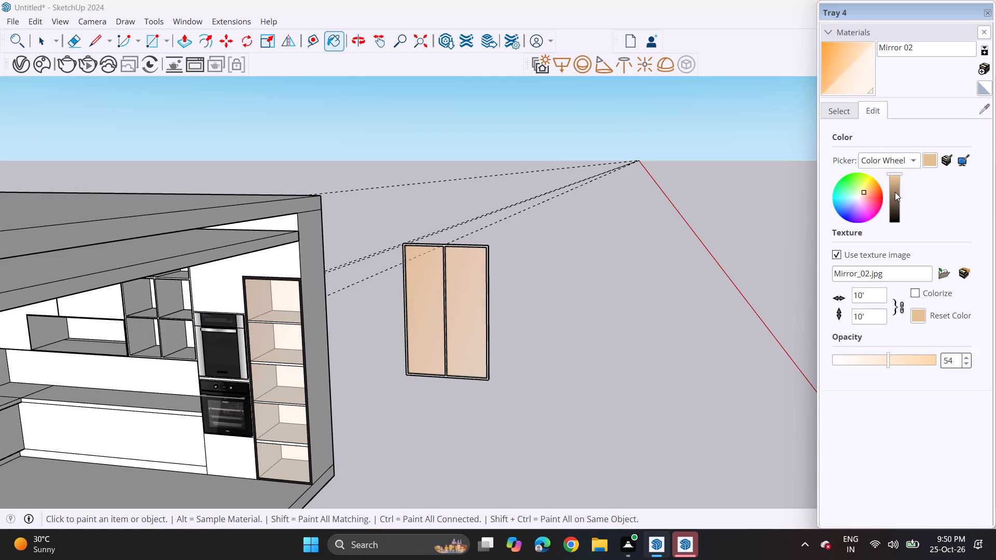
pyautogui.click(895, 179)
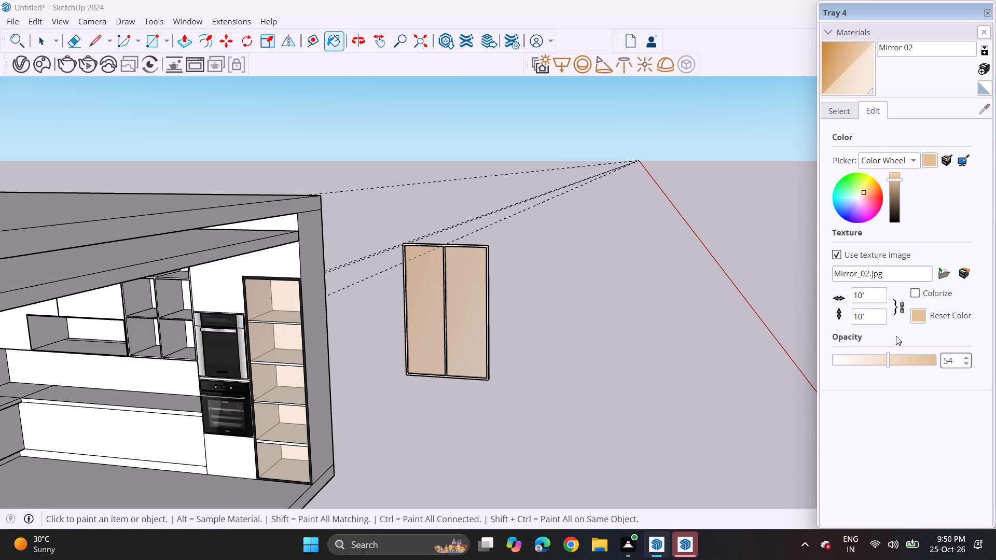
pyautogui.click(877, 361)
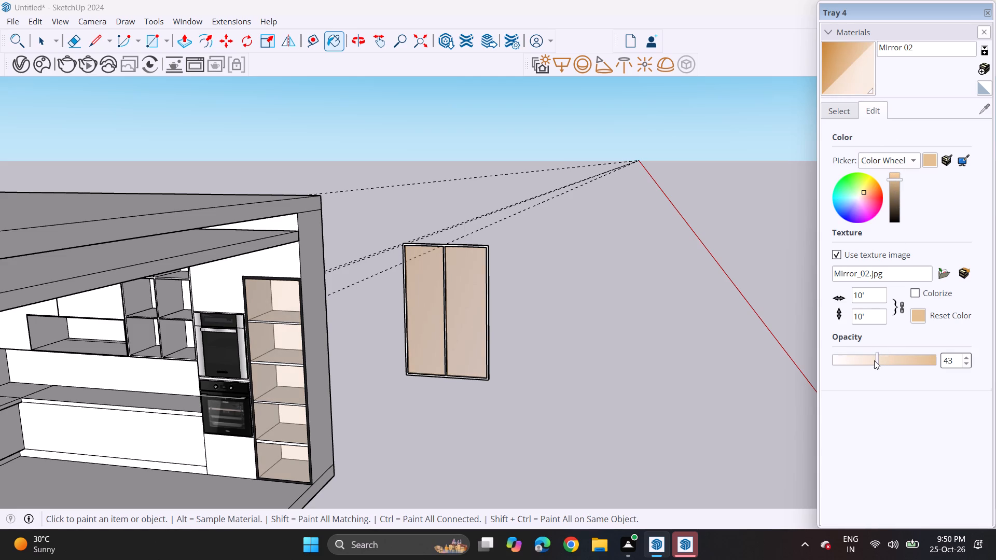
pyautogui.click(874, 360)
pyautogui.moveTo(864, 362); pyautogui.dragTo(859, 362)
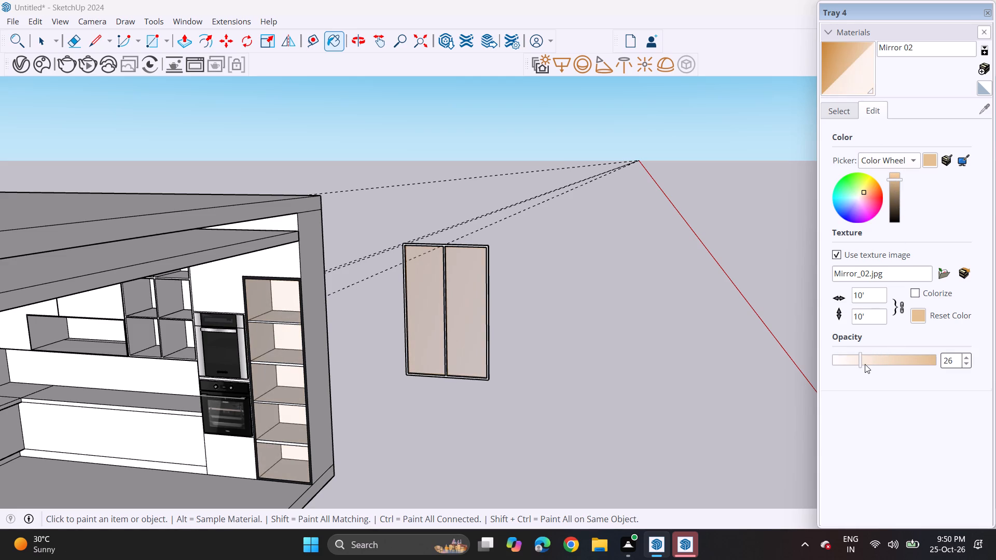
pyautogui.click(867, 359)
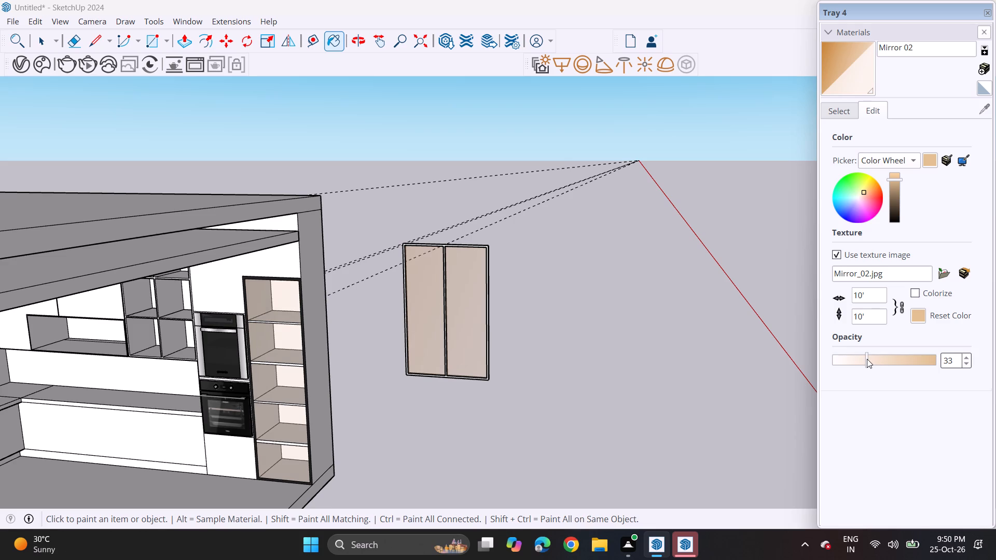
pyautogui.click(875, 359)
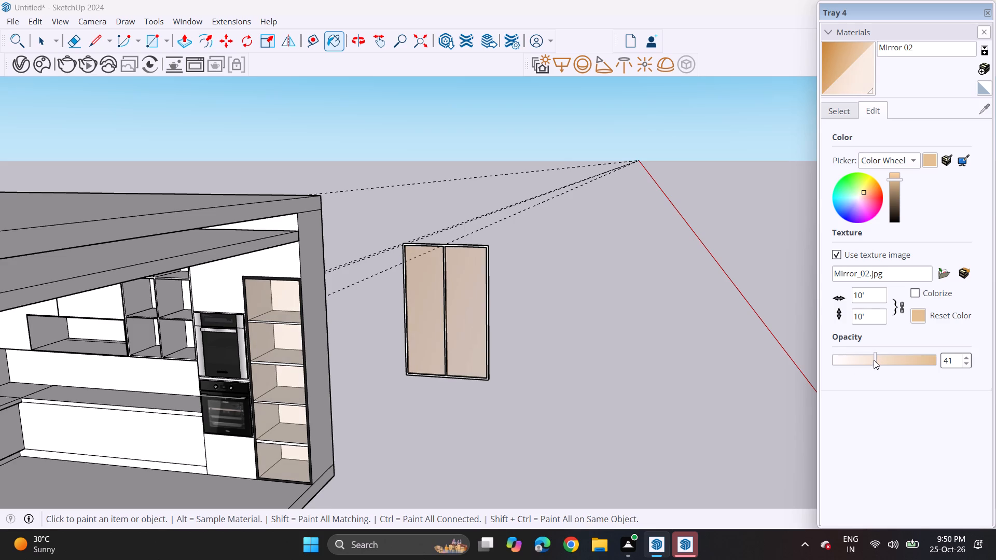
pyautogui.click(874, 360)
# Select the whole two-panel framed front and make it a group.
pyautogui.moveTo(403, 295); pyautogui.dragTo(397, 312, button='middle')
pyautogui.moveTo(434, 323); pyautogui.dragTo(485, 327, button='middle')
pyautogui.scroll(1, 481, 327)
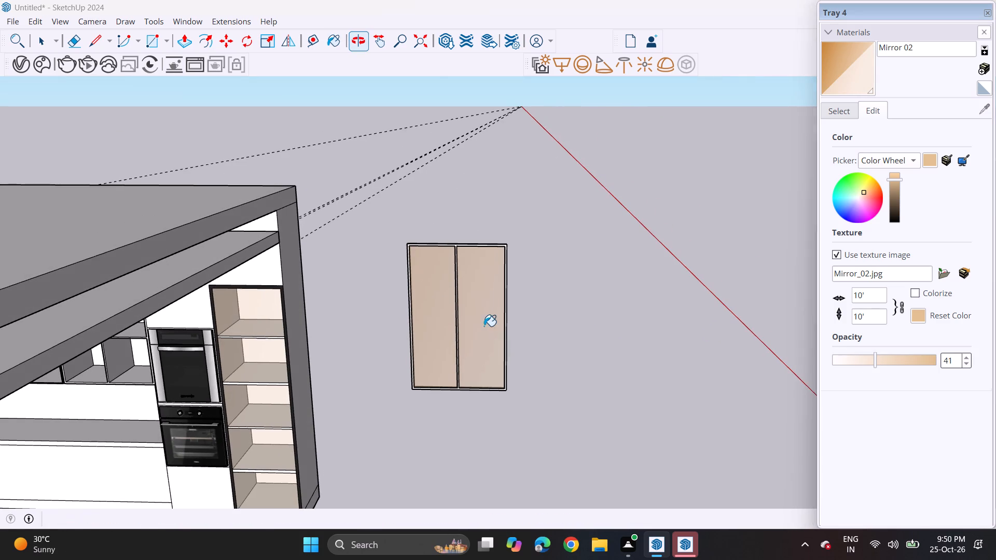
pyautogui.press('space')
pyautogui.moveTo(367, 220); pyautogui.dragTo(537, 404)
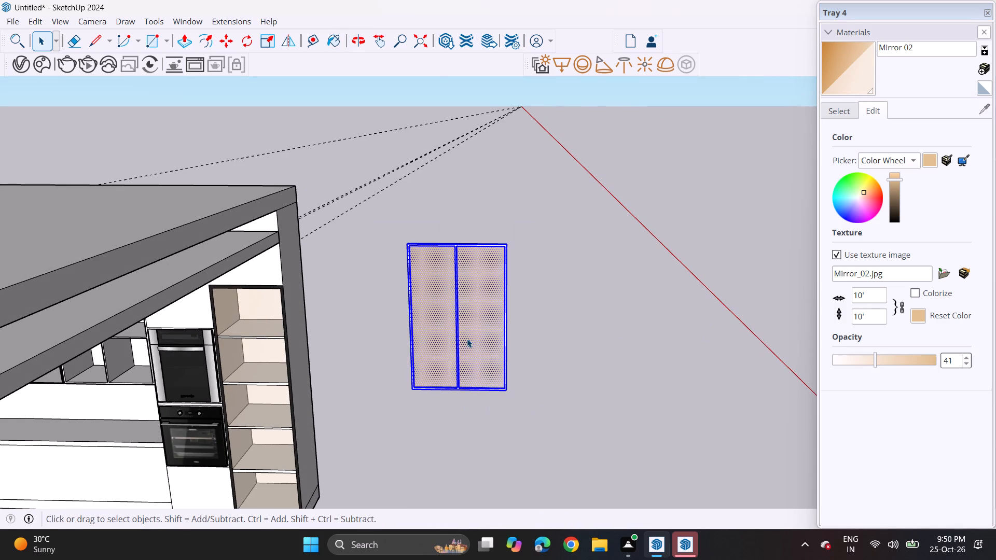
pyautogui.rightClick(467, 339)
pyautogui.click(519, 194)
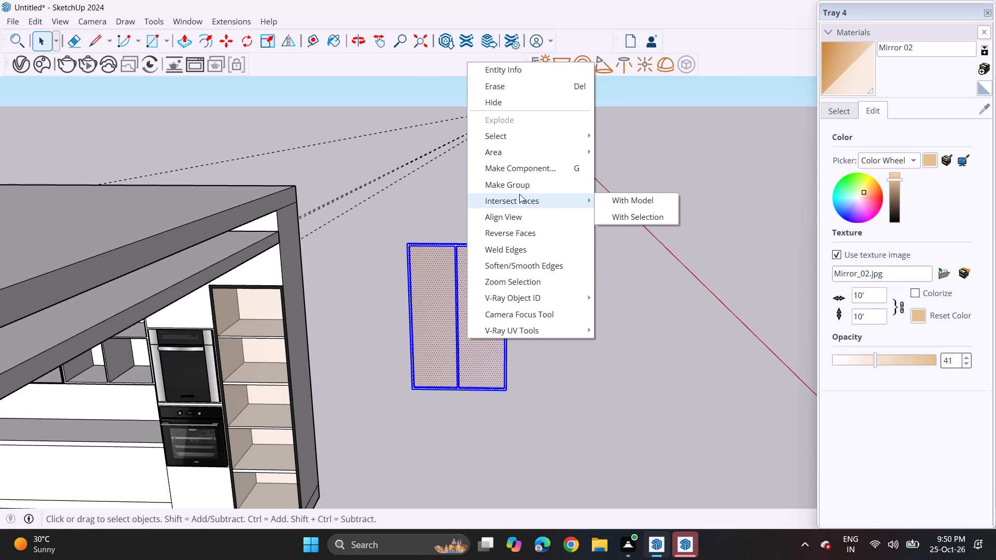
pyautogui.click(517, 185)
# Move the grouped framed front by its upper corner to the open space beside the kitchen's tall shelf unit.
pyautogui.moveTo(476, 304); pyautogui.dragTo(480, 251, button='middle')
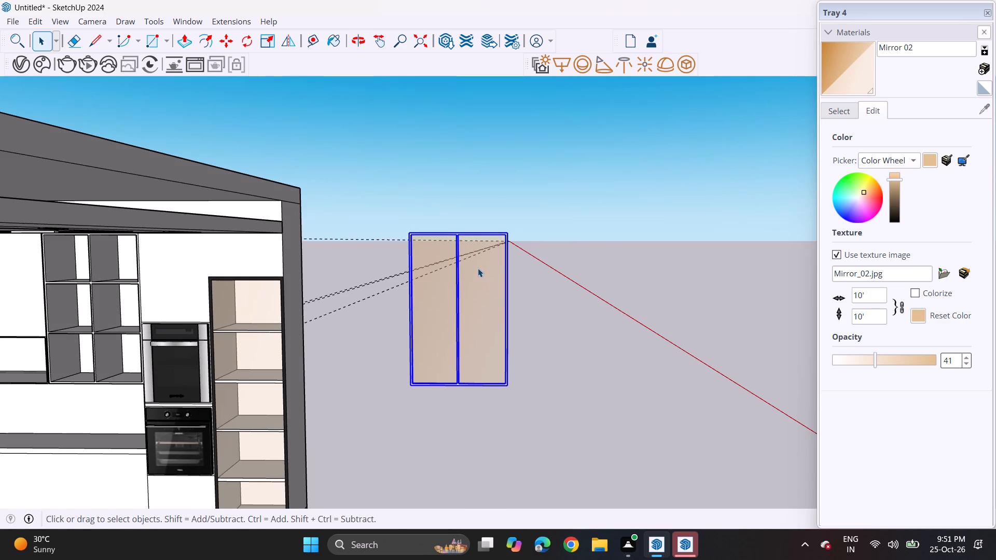
pyautogui.press('m')
pyautogui.click(407, 234)
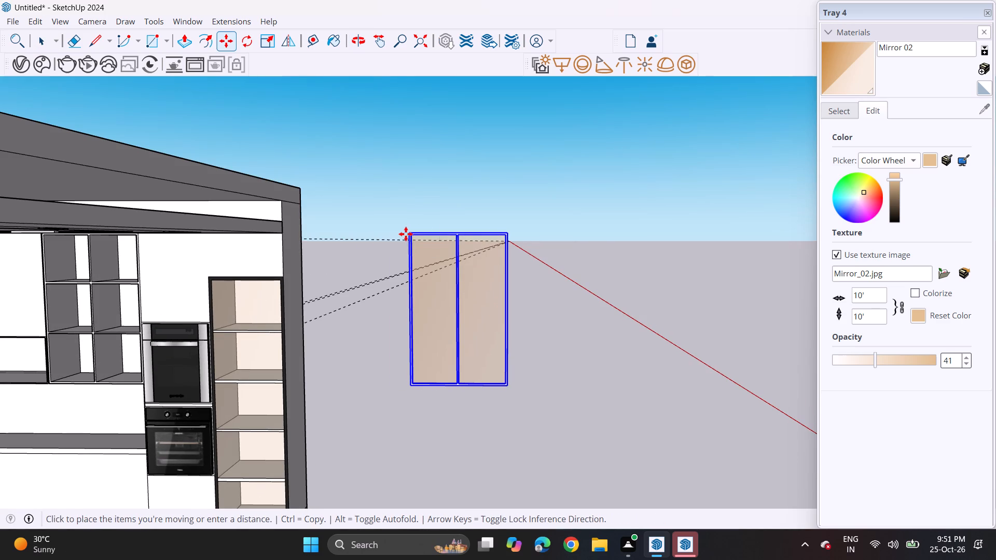
pyautogui.moveTo(148, 274); pyautogui.dragTo(331, 242, button='middle')
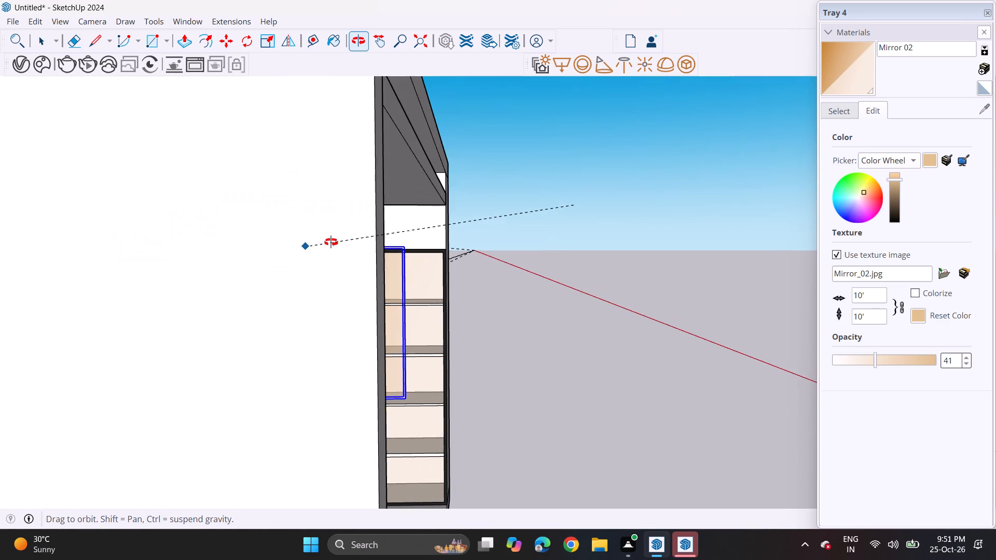
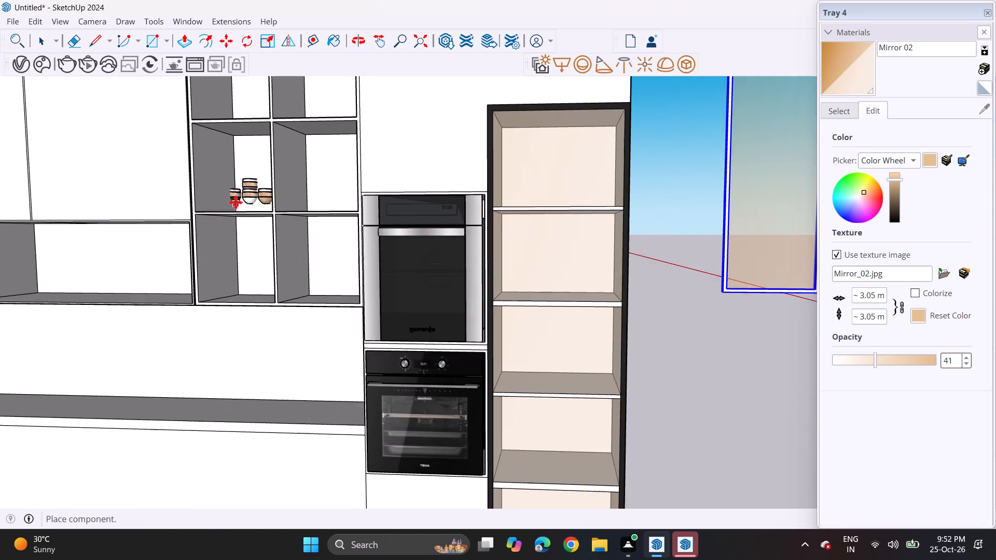
# Place the stacked cups component on the shelf of the open unit's middle-row compartment, farther from the ovens.
pyautogui.moveTo(241, 186); pyautogui.dragTo(248, 202, button='middle')
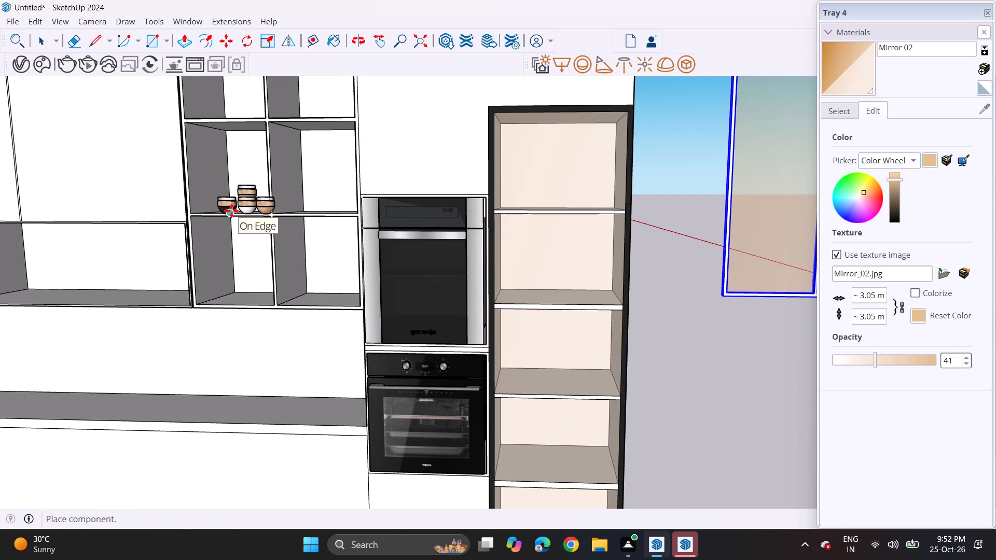
pyautogui.click(231, 211)
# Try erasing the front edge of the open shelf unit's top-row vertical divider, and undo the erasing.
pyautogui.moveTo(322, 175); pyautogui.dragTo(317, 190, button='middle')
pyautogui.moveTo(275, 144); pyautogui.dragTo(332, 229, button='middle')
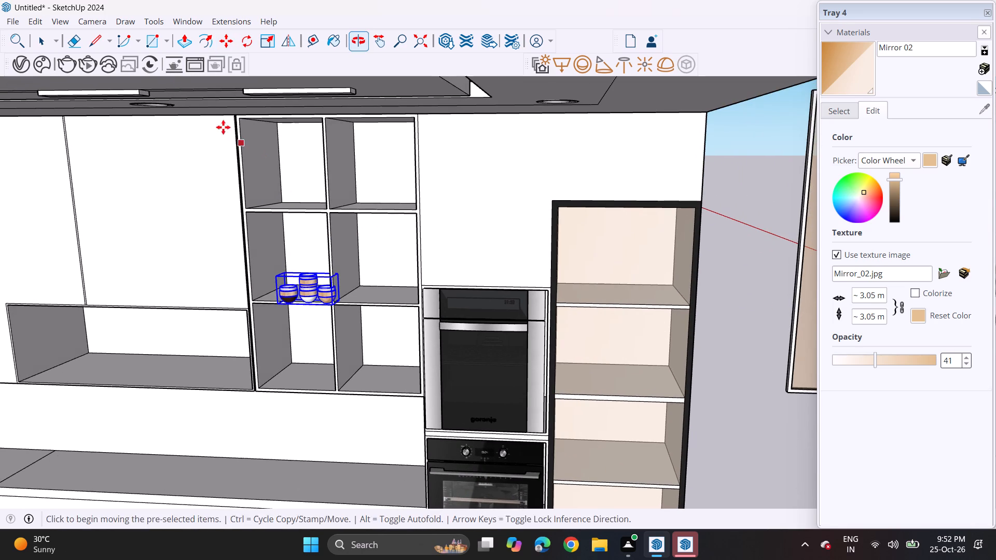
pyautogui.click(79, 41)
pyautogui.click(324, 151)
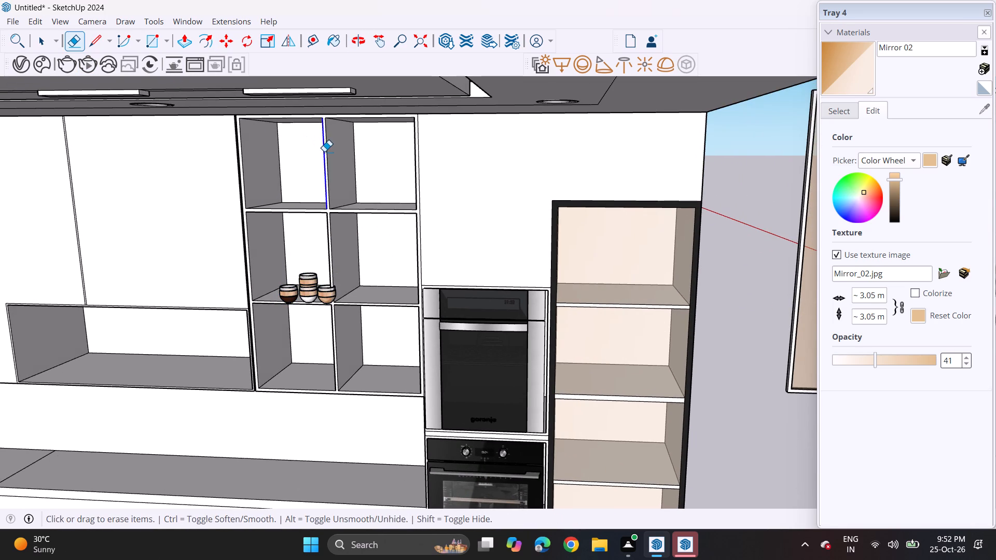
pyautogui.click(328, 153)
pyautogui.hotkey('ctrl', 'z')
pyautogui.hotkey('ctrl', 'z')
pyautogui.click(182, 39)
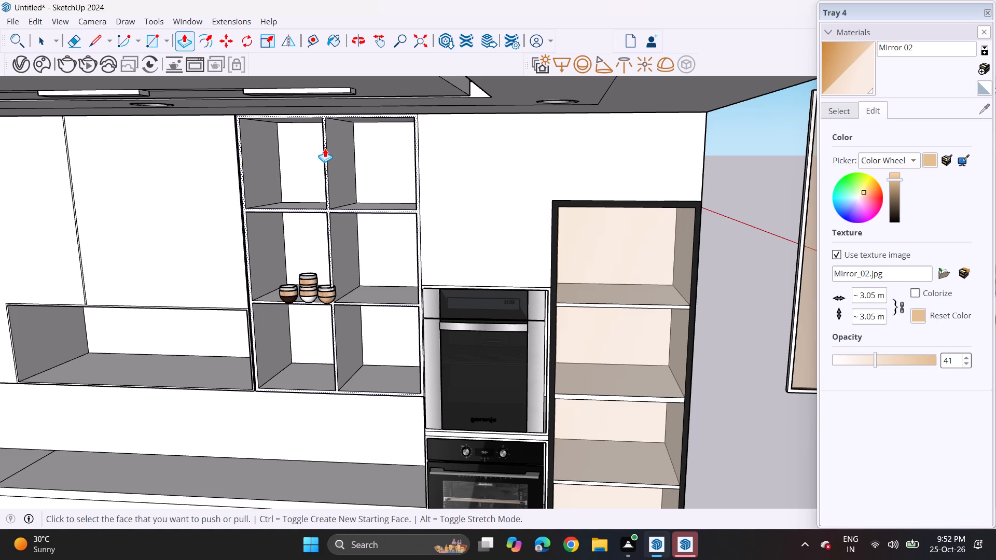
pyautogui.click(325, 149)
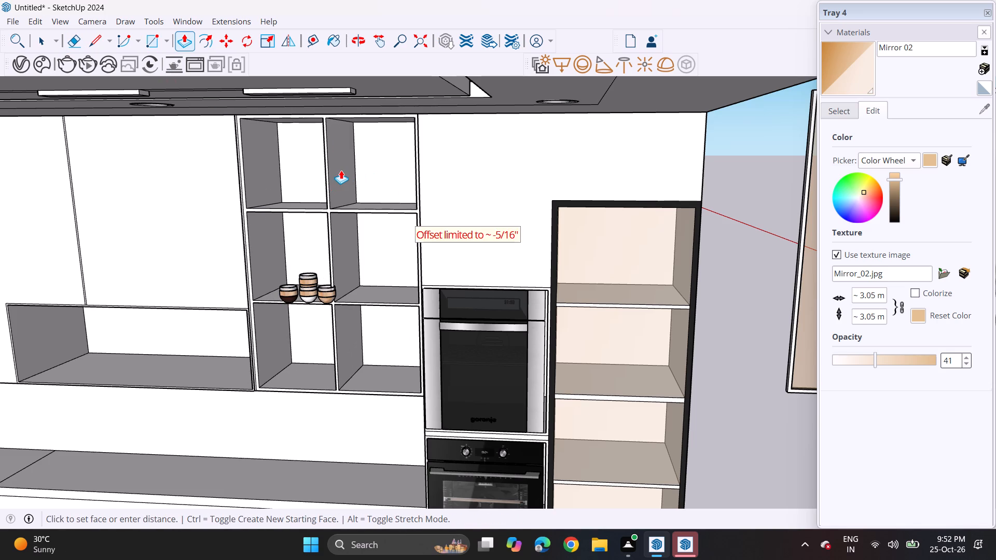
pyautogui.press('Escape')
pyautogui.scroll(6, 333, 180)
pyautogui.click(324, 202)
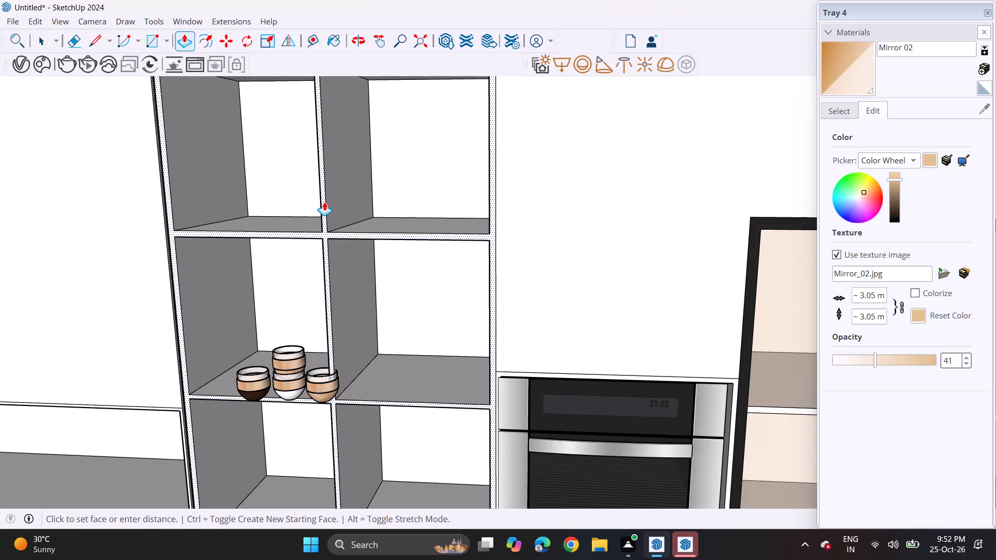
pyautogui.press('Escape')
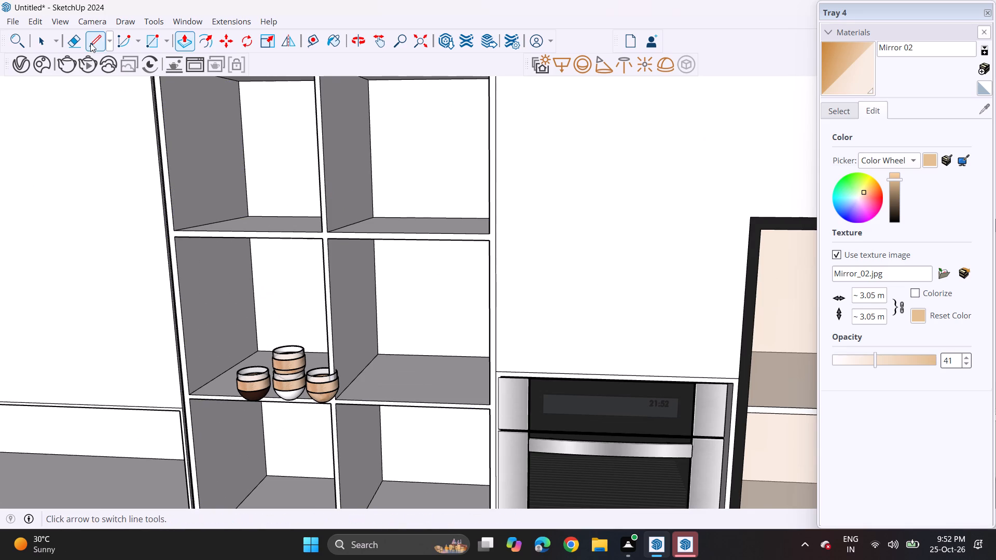
# Draw short lines across the bottom and top ends of the top-row divider's front face to separate it from the frame.
pyautogui.click(90, 43)
pyautogui.click(323, 231)
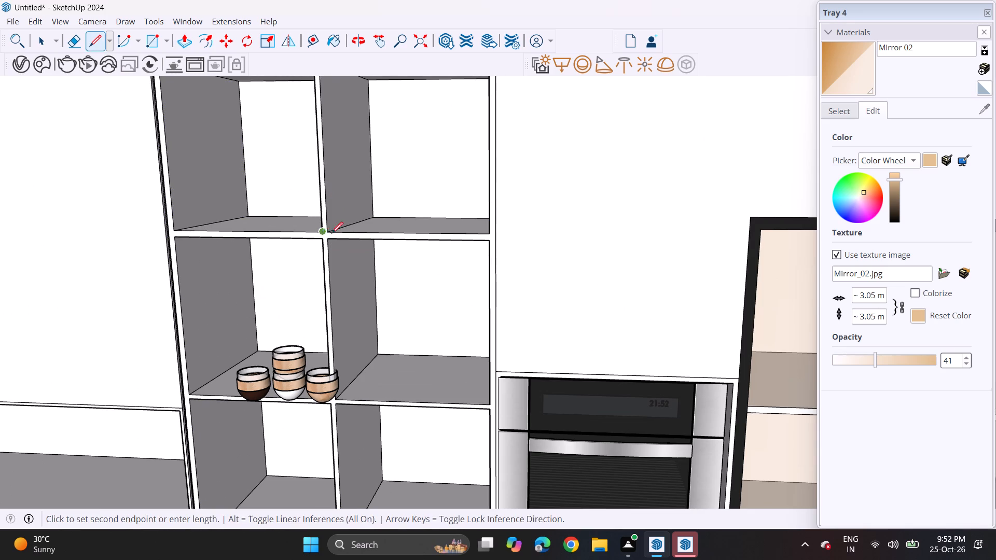
pyautogui.click(328, 233)
pyautogui.scroll(-2, 312, 157)
pyautogui.keyDown('shift'); pyautogui.moveTo(316, 151); pyautogui.dragTo(343, 227, button='middle'); pyautogui.keyUp('shift')
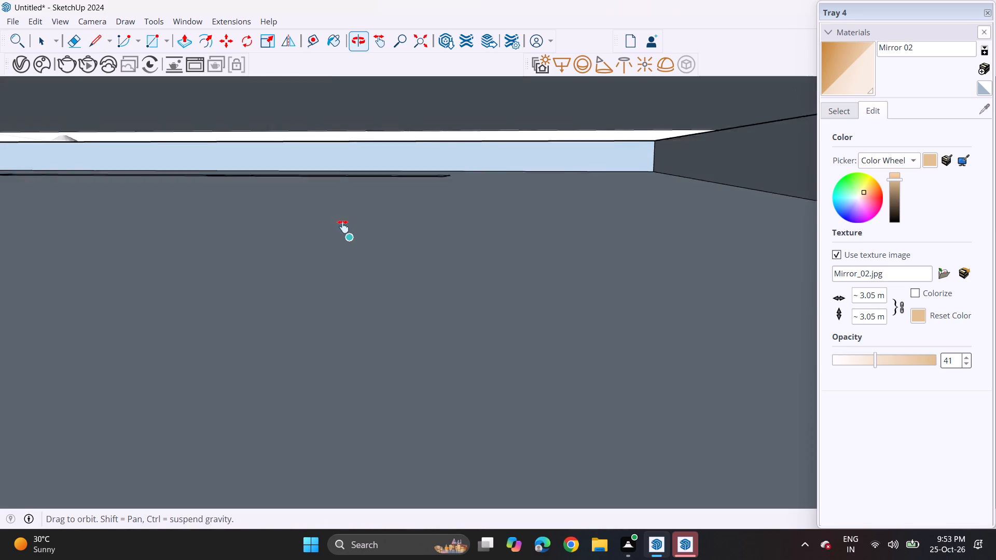
pyautogui.keyDown('shift'); pyautogui.moveTo(343, 227); pyautogui.dragTo(343, 228, button='middle'); pyautogui.keyUp('shift')
pyautogui.moveTo(347, 211); pyautogui.dragTo(313, 51, button='middle')
pyautogui.scroll(1, 337, 145)
pyautogui.scroll(-1, 342, 149)
pyautogui.scroll(3, 343, 149)
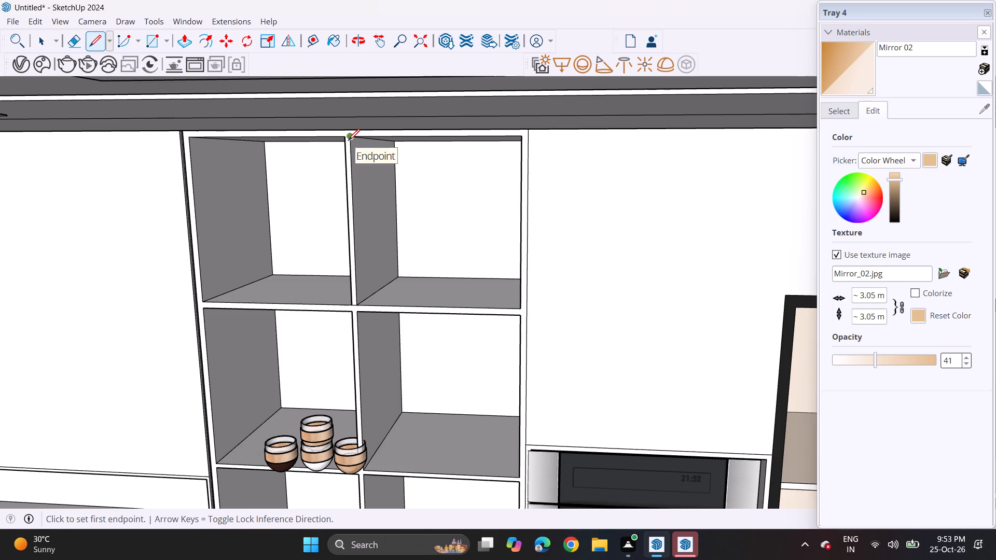
pyautogui.click(348, 141)
pyautogui.click(344, 139)
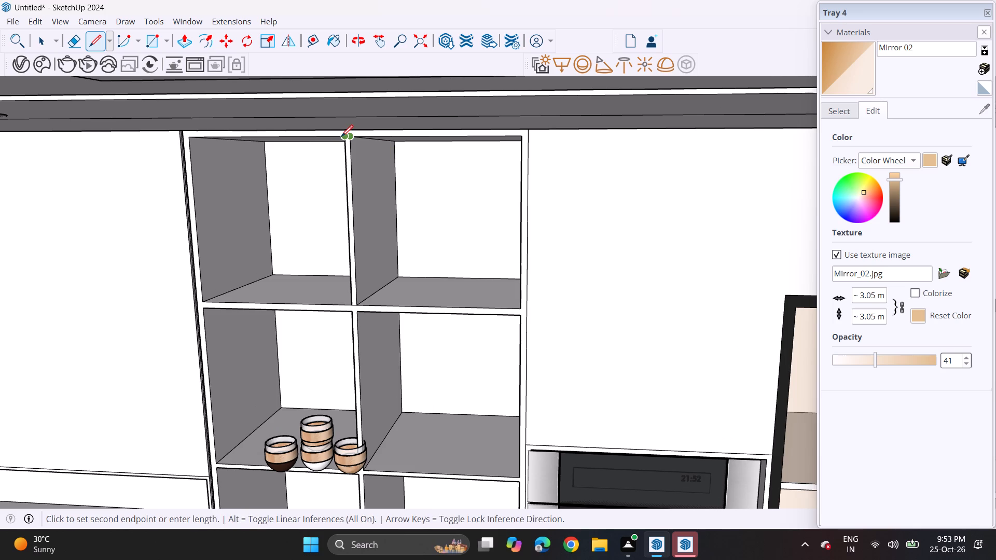
pyautogui.click(341, 136)
# Push the top-row divider's front face back to the rear panel and erase its leftover edges on the shelf and back.
pyautogui.click(177, 49)
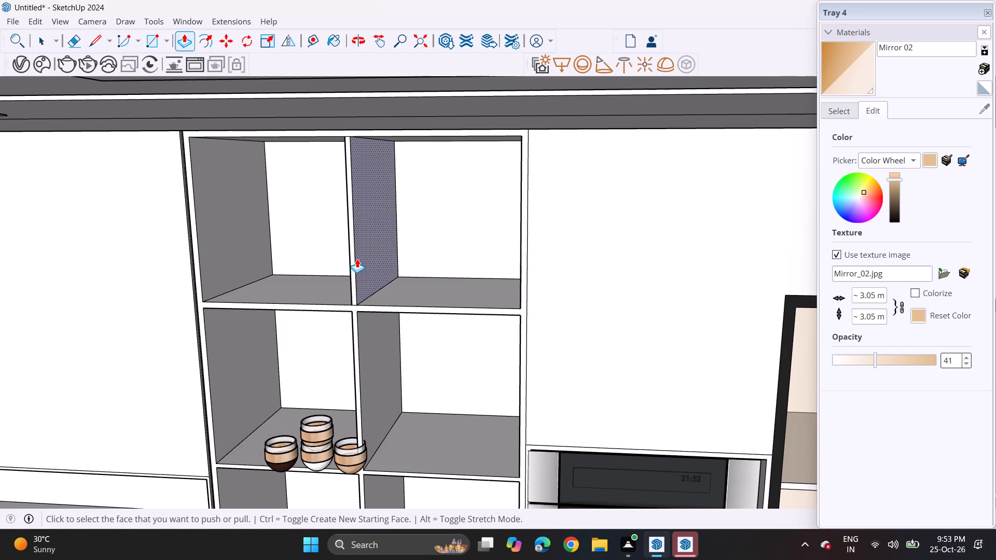
pyautogui.click(353, 262)
pyautogui.click(409, 242)
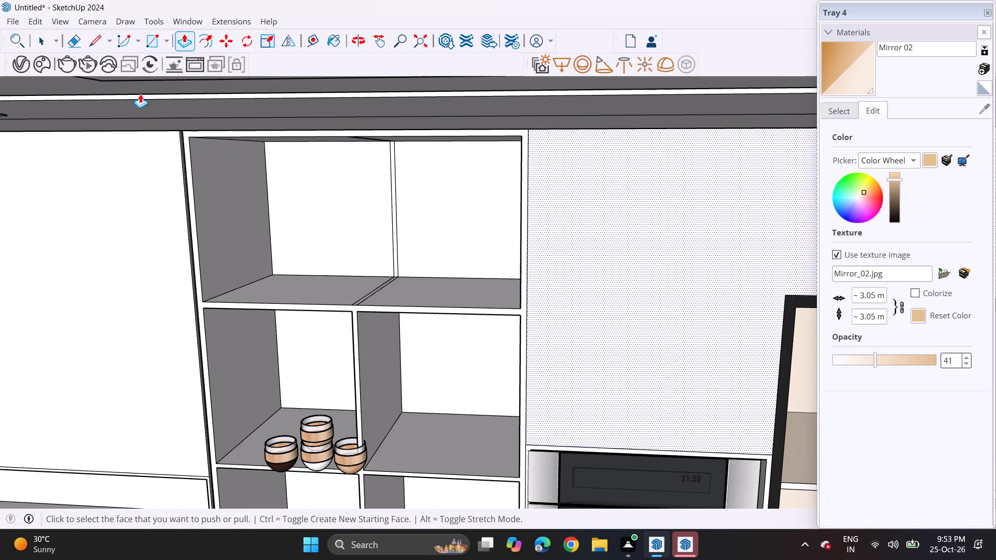
pyautogui.click(74, 38)
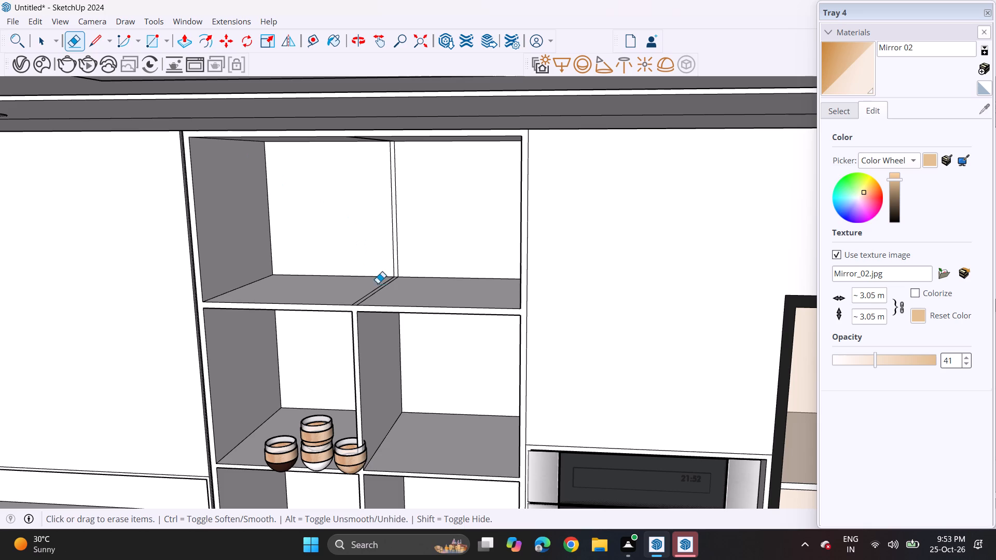
pyautogui.moveTo(376, 286); pyautogui.dragTo(396, 295)
pyautogui.moveTo(379, 237); pyautogui.dragTo(404, 237)
# Draw a short line across the top end of the middle-row divider's front face.
pyautogui.keyDown('shift'); pyautogui.moveTo(379, 260); pyautogui.dragTo(357, 128, button='middle'); pyautogui.keyUp('shift')
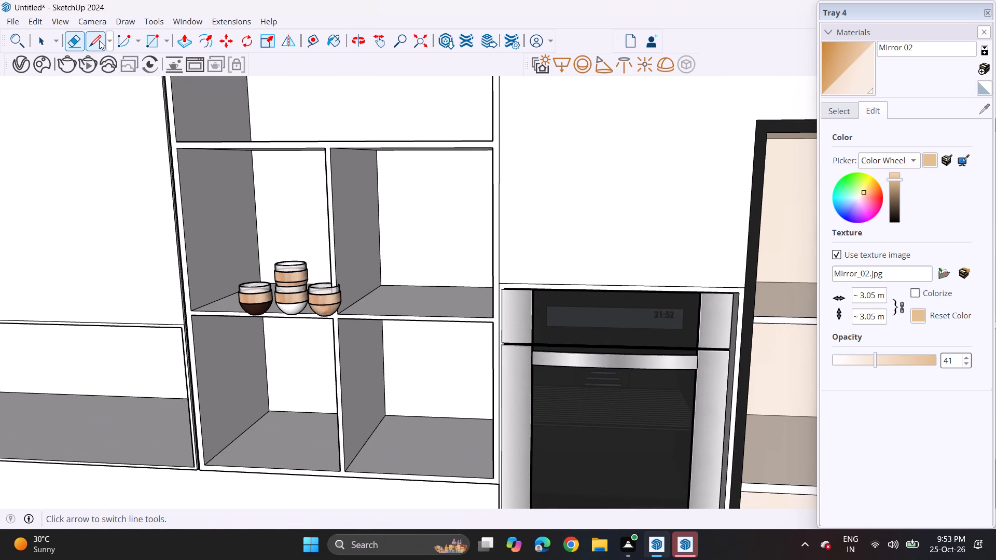
pyautogui.click(99, 40)
pyautogui.click(336, 150)
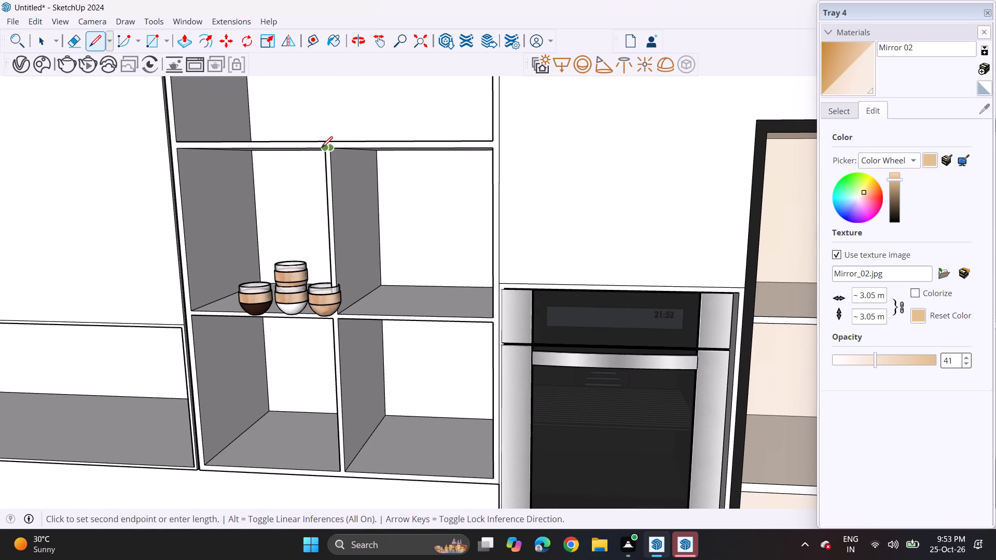
pyautogui.click(320, 148)
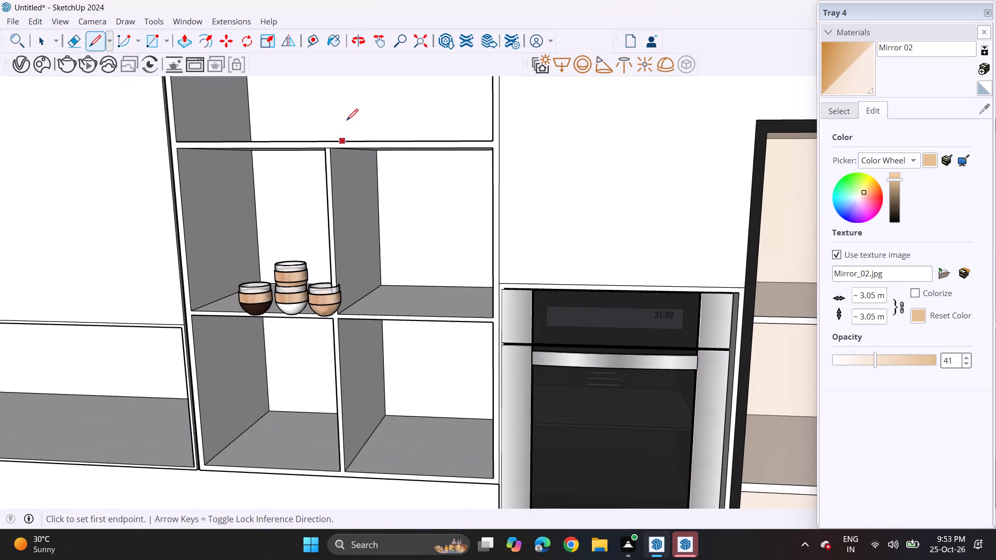
# Move the stacked cups away from the middle-row divider, toward the compartment's side panel.
pyautogui.press('space')
pyautogui.click(298, 289)
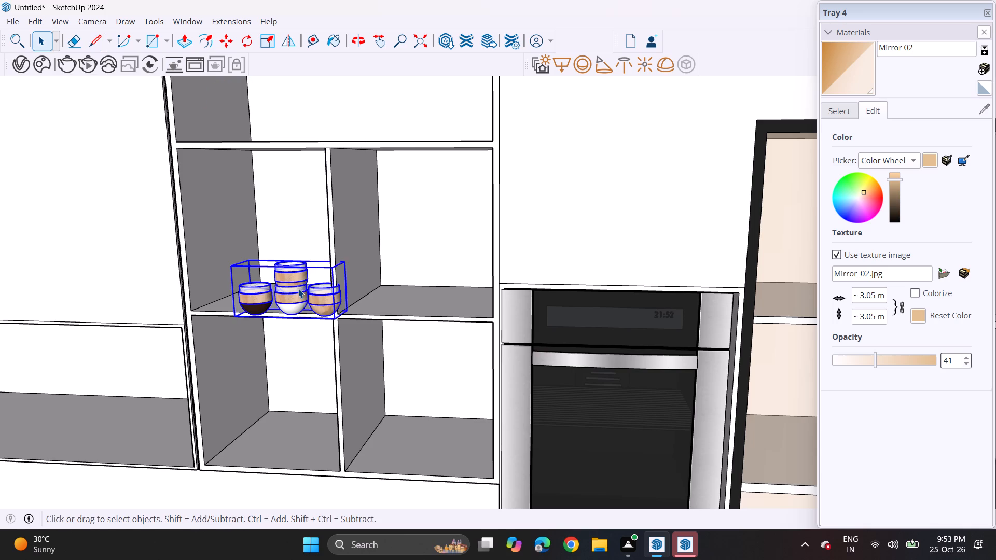
pyautogui.press('m')
pyautogui.click(306, 301)
pyautogui.click(251, 290)
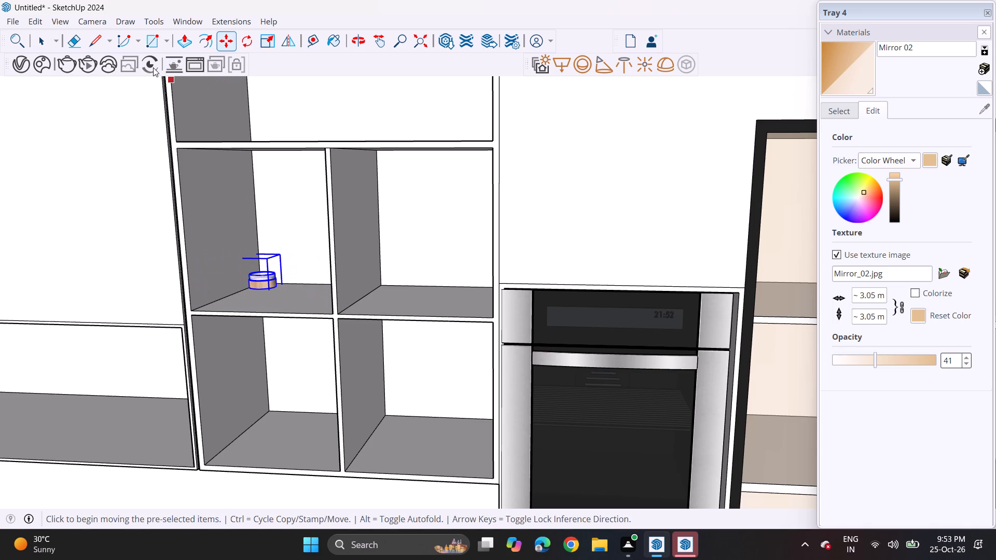
# Draw short lines across the middle-row divider's bottom end and both ends of the bottom-row divider to separate their front faces.
pyautogui.click(99, 43)
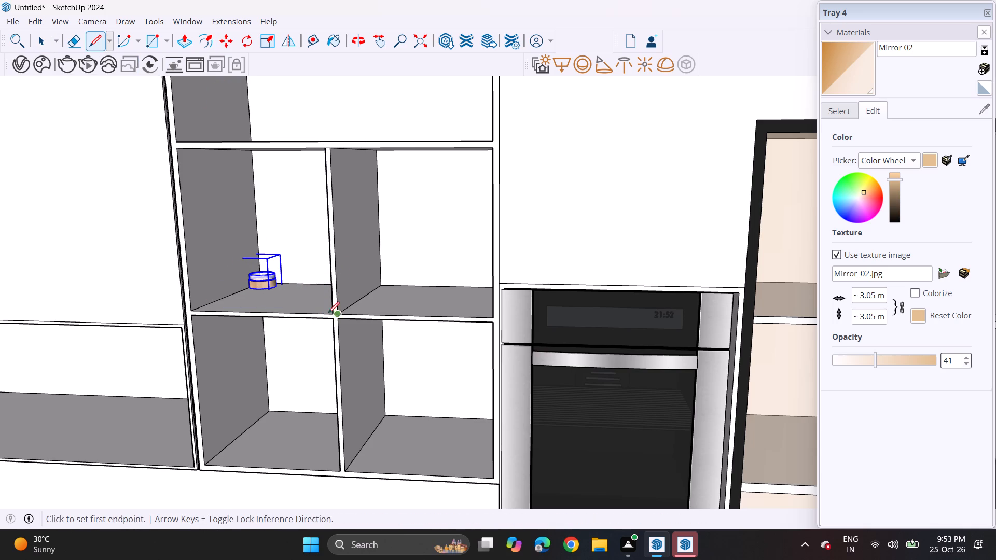
pyautogui.click(330, 315)
pyautogui.scroll(1, 341, 314)
pyautogui.scroll(-1, 341, 314)
pyautogui.scroll(7, 341, 314)
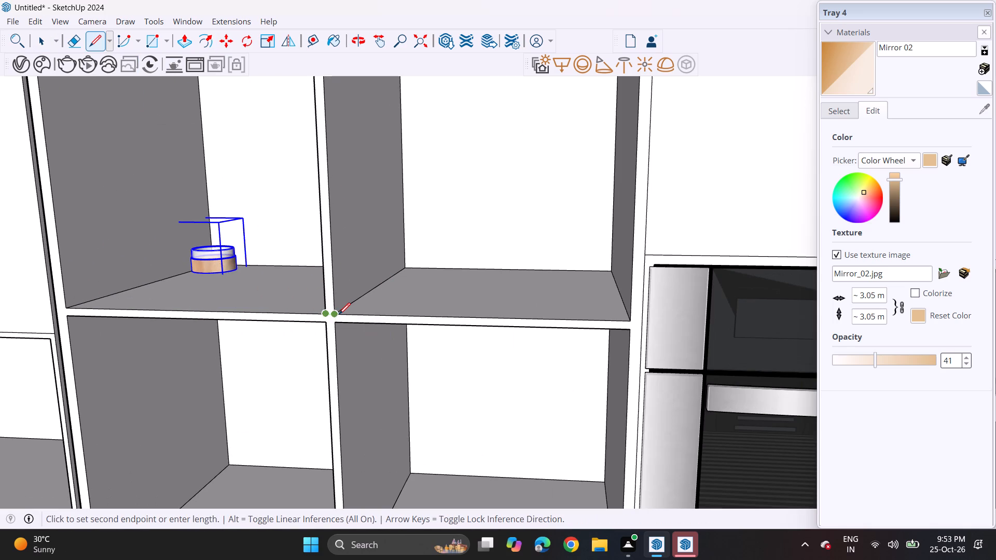
pyautogui.click(339, 314)
pyautogui.click(335, 329)
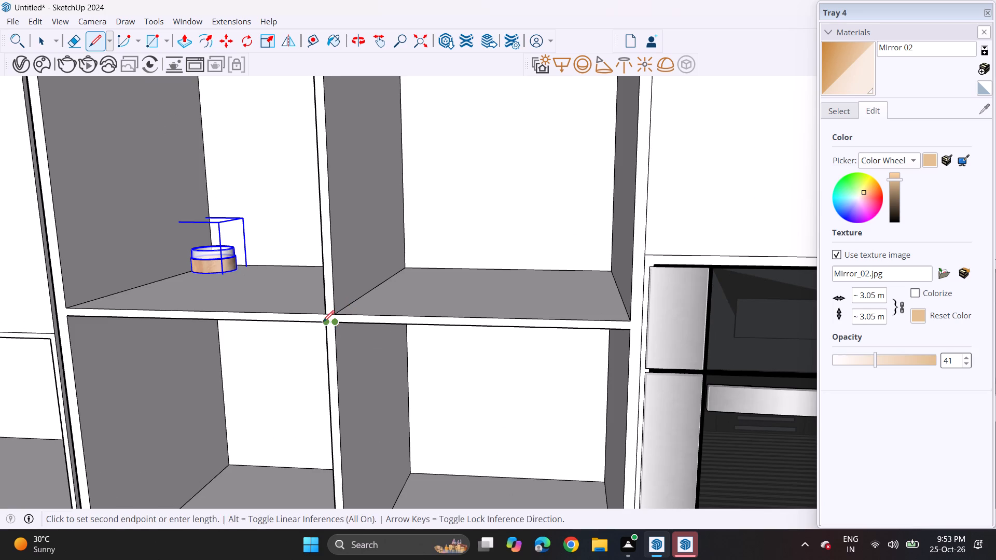
pyautogui.click(323, 322)
pyautogui.scroll(-4, 341, 383)
pyautogui.moveTo(356, 401); pyautogui.dragTo(372, 321, button='middle')
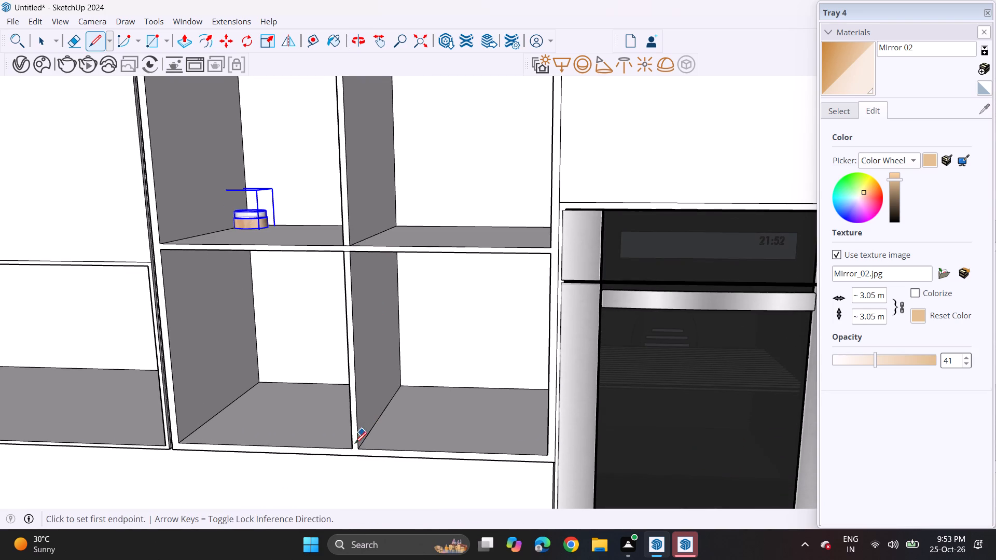
pyautogui.click(350, 449)
pyautogui.click(362, 443)
# Push the front faces of the middle-row and bottom-row dividers back to the rear panel by the same depth.
pyautogui.scroll(-4, 339, 245)
pyautogui.keyDown('shift'); pyautogui.moveTo(352, 283); pyautogui.dragTo(380, 361, button='middle'); pyautogui.keyUp('shift')
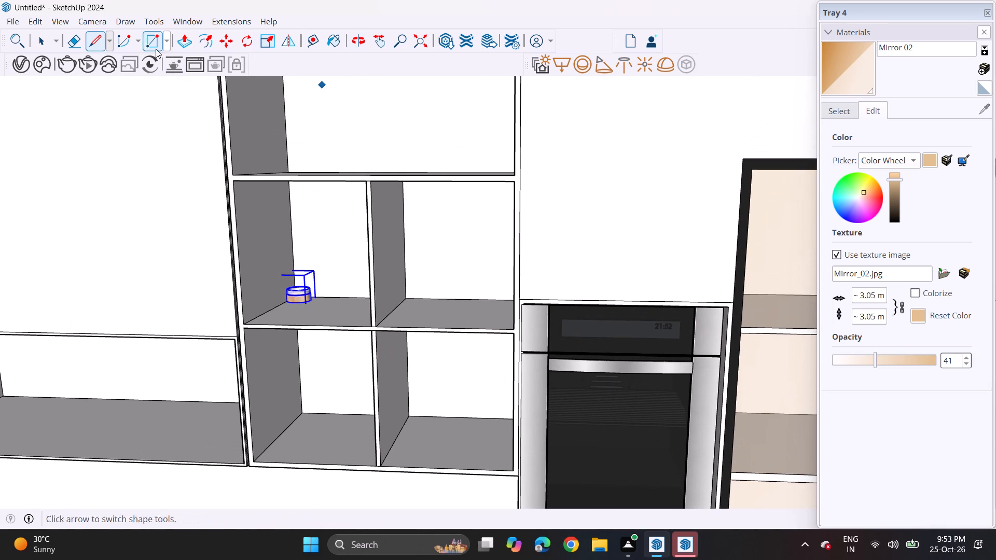
pyautogui.click(181, 40)
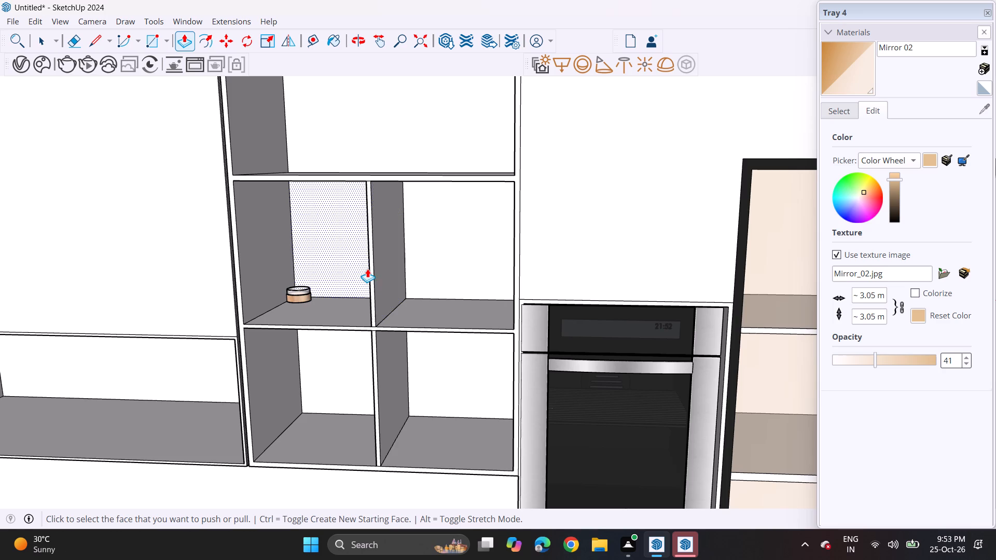
pyautogui.click(374, 275)
pyautogui.click(425, 259)
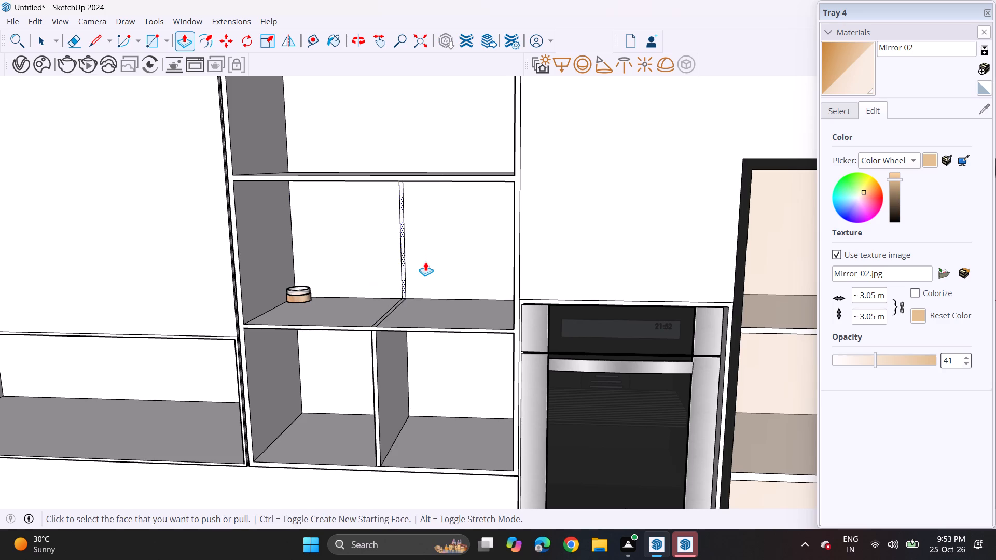
pyautogui.doubleClick(376, 367)
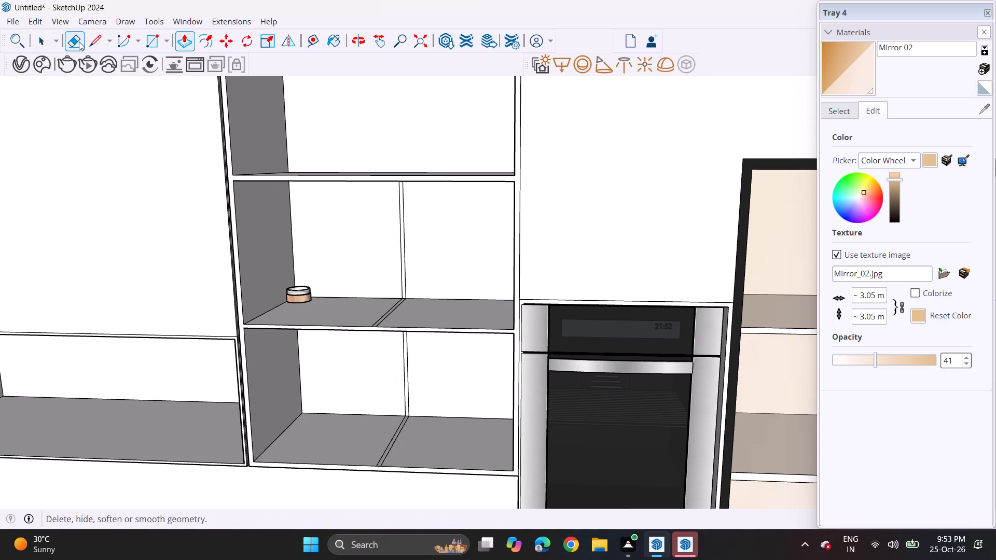
# Erase the leftover divider edges from the back and shelf surfaces of the middle and bottom rows.
pyautogui.click(79, 41)
pyautogui.moveTo(381, 223); pyautogui.dragTo(414, 235)
pyautogui.moveTo(388, 307); pyautogui.dragTo(395, 313)
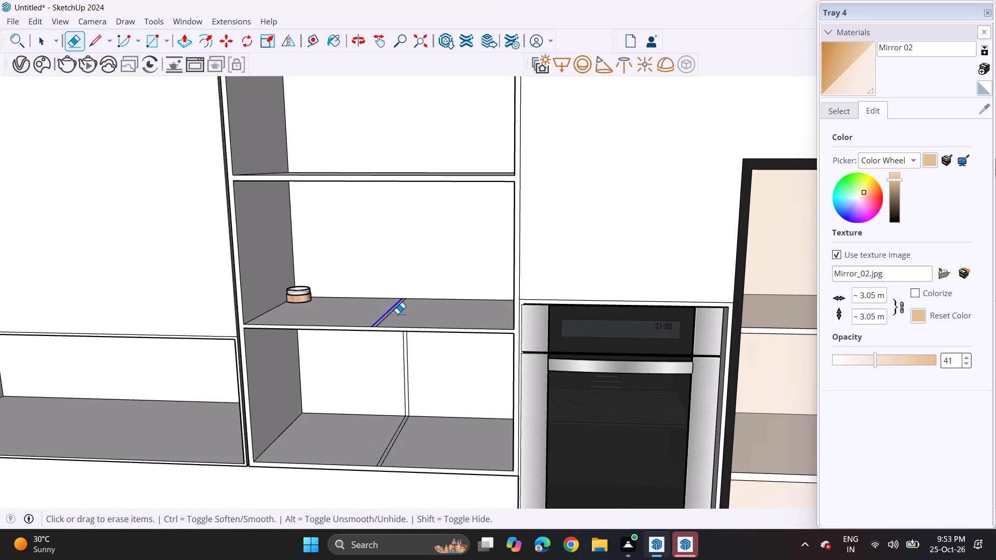
pyautogui.moveTo(394, 352); pyautogui.dragTo(418, 359)
pyautogui.moveTo(398, 429); pyautogui.dragTo(414, 433)
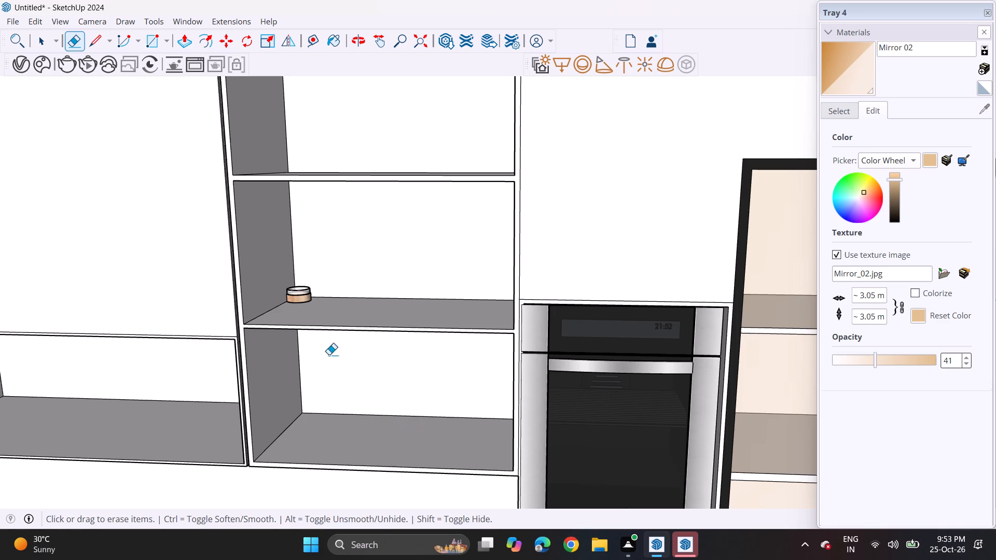
# Move the stacked cups away from the side panel to the middle of the middle shelf, near its front edge.
pyautogui.scroll(-4, 319, 332)
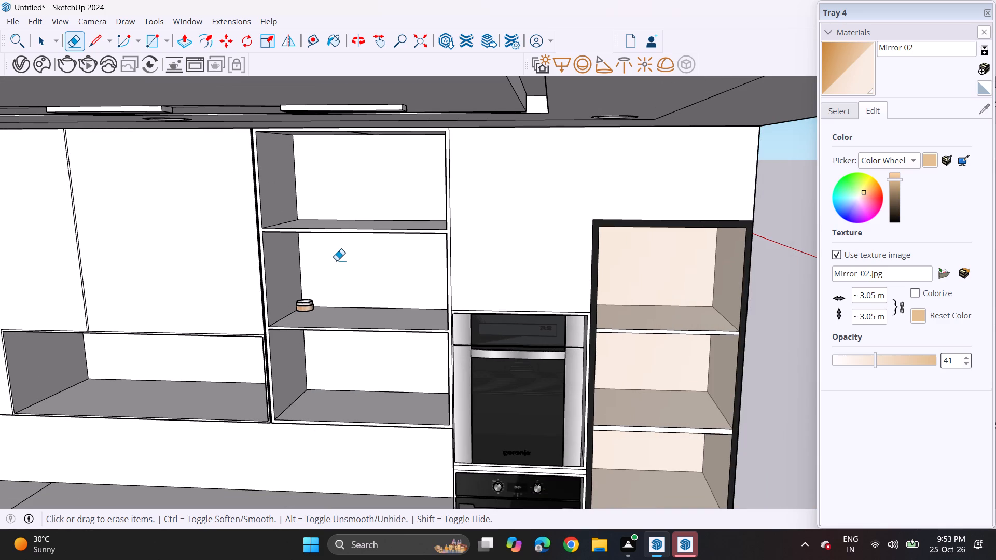
pyautogui.press('space')
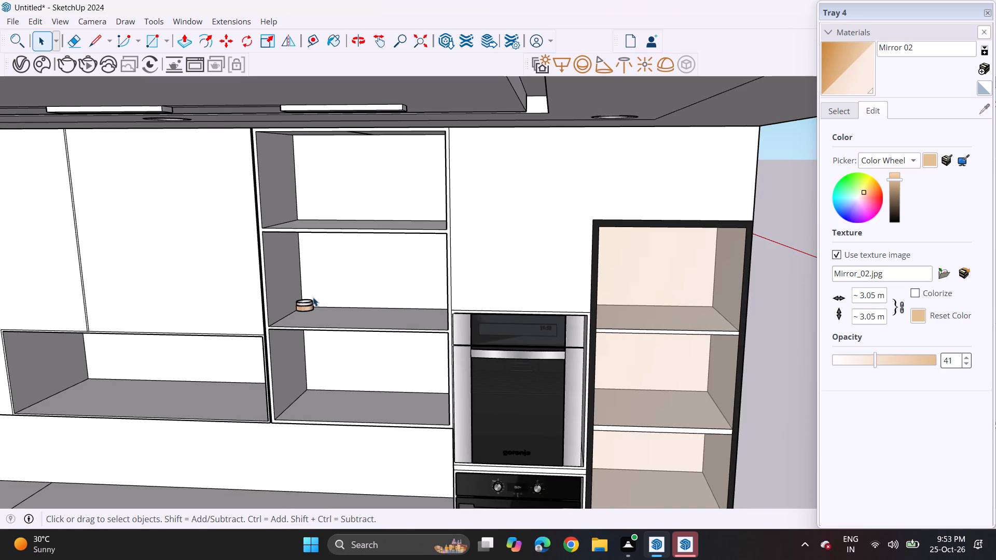
pyautogui.click(300, 303)
pyautogui.press('m')
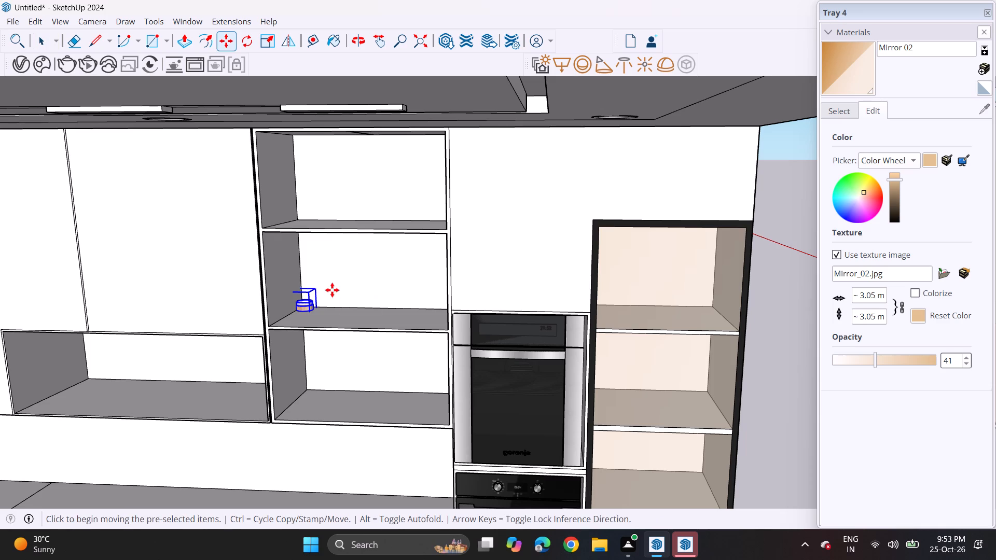
pyautogui.click(309, 299)
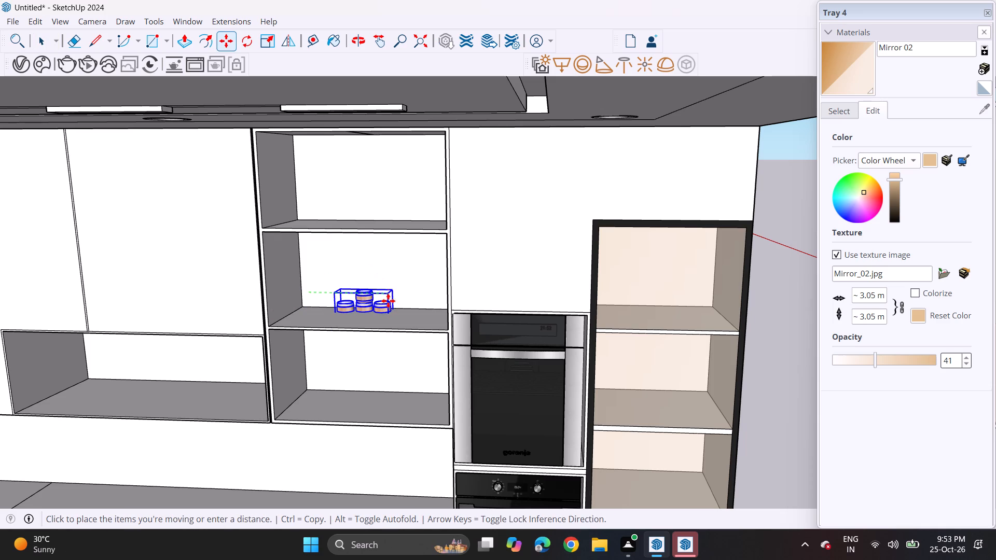
pyautogui.click(388, 296)
pyautogui.click(390, 324)
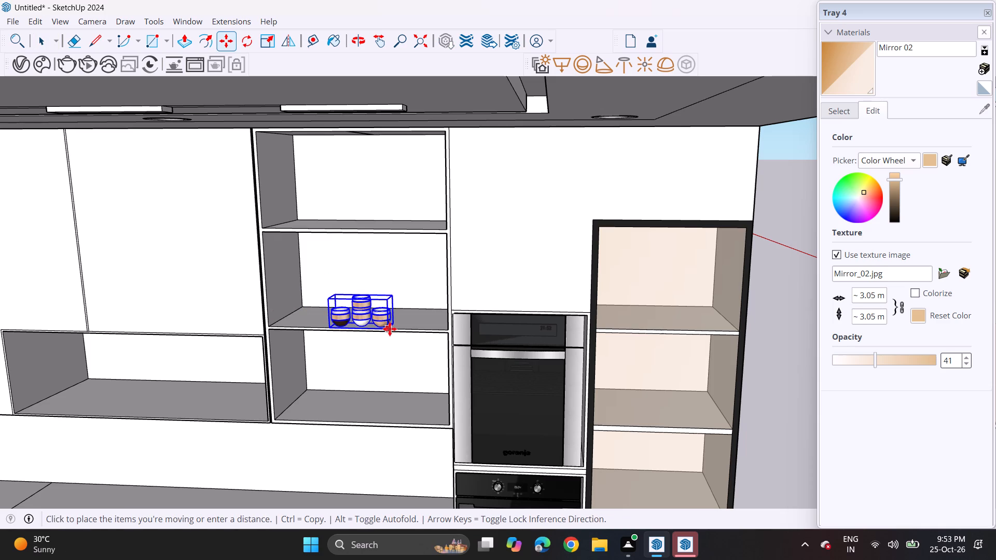
pyautogui.click(388, 327)
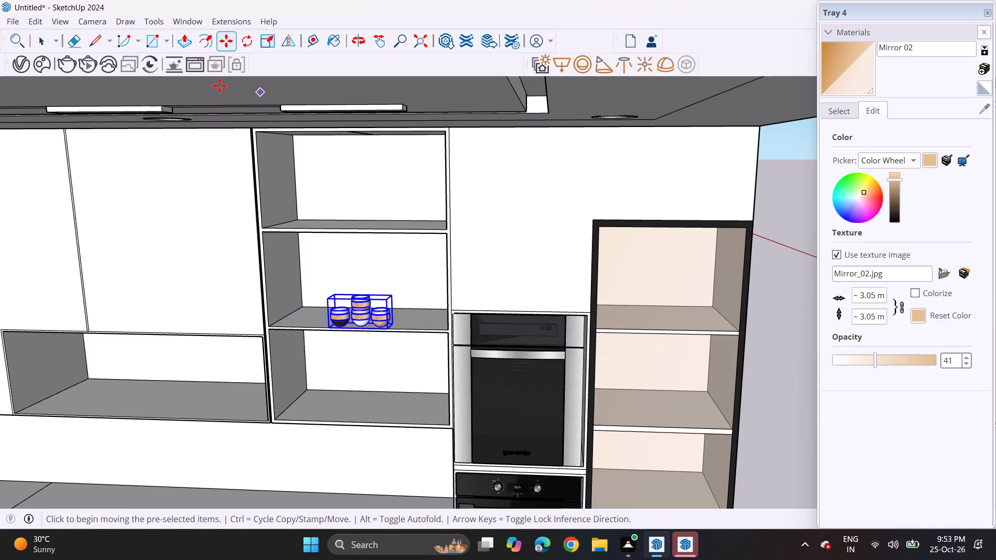
# Scale the stacked cups up uniformly from an upper corner so they fill more of the middle compartment.
pyautogui.click(272, 41)
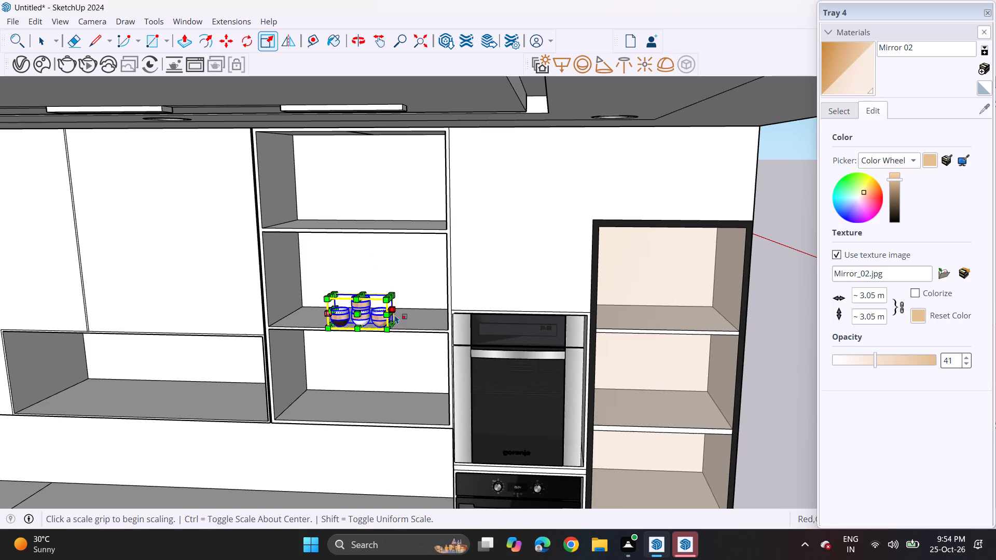
pyautogui.click(388, 303)
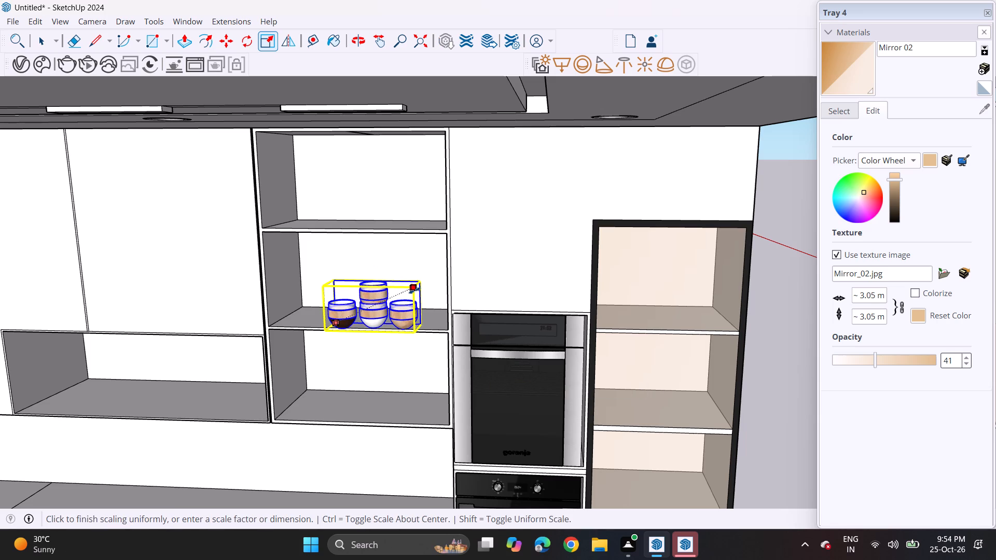
pyautogui.click(428, 284)
# Move the enlarged cups slightly back from the front edge of the middle shelf.
pyautogui.moveTo(431, 298); pyautogui.dragTo(264, 275, button='middle')
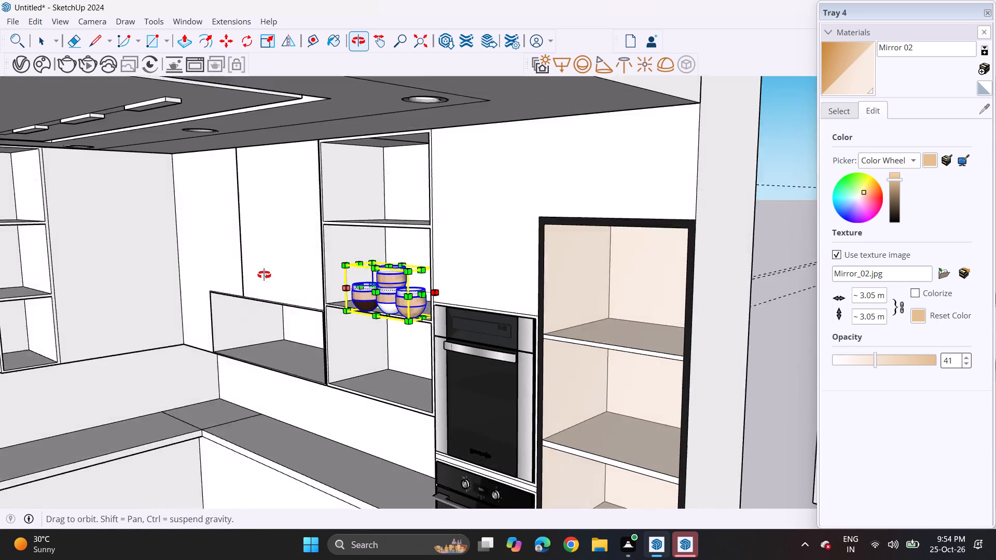
pyautogui.moveTo(264, 275); pyautogui.dragTo(269, 275, button='middle')
pyautogui.scroll(2, 262, 270)
pyautogui.click(227, 40)
pyautogui.moveTo(395, 281); pyautogui.dragTo(401, 300, button='middle')
pyautogui.scroll(-1, 396, 283)
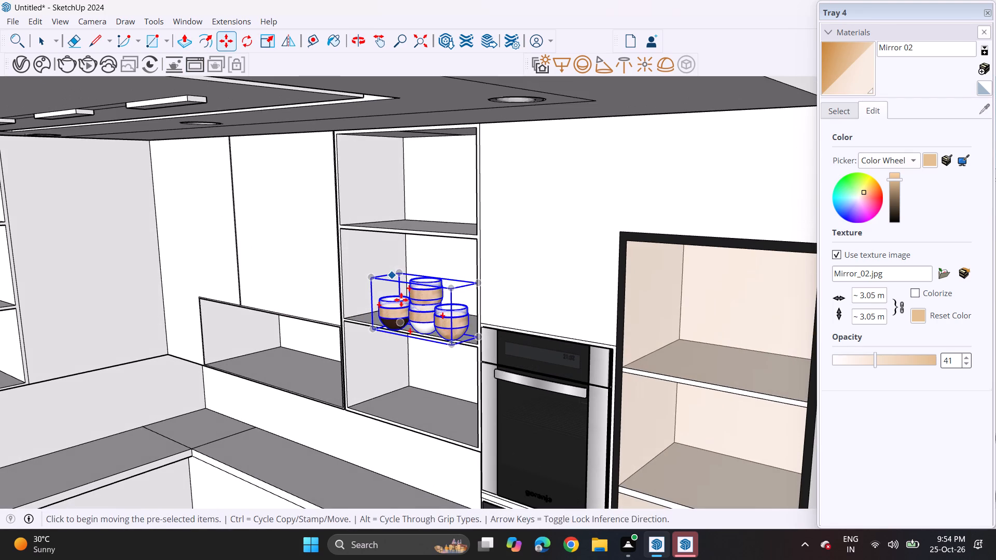
pyautogui.click(407, 326)
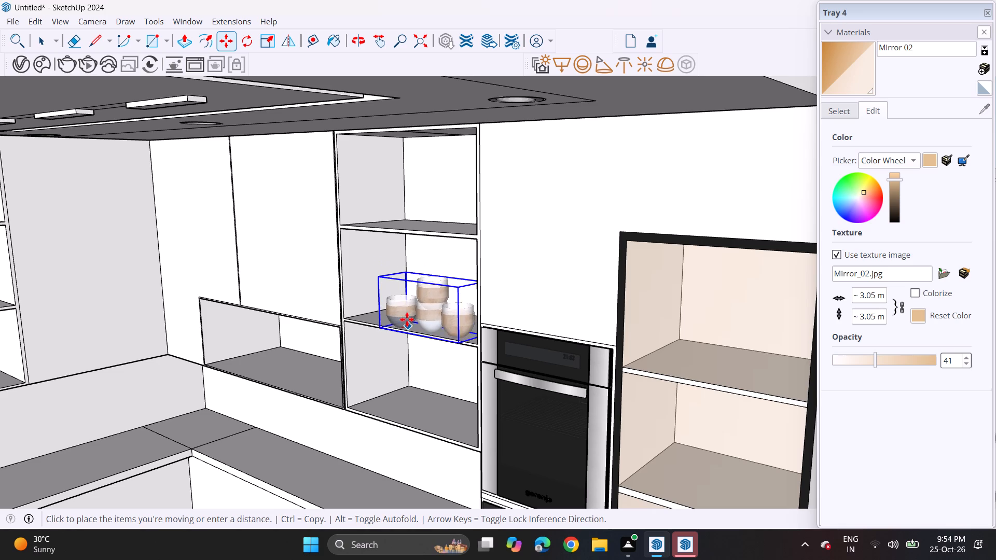
pyautogui.click(407, 319)
pyautogui.press('space')
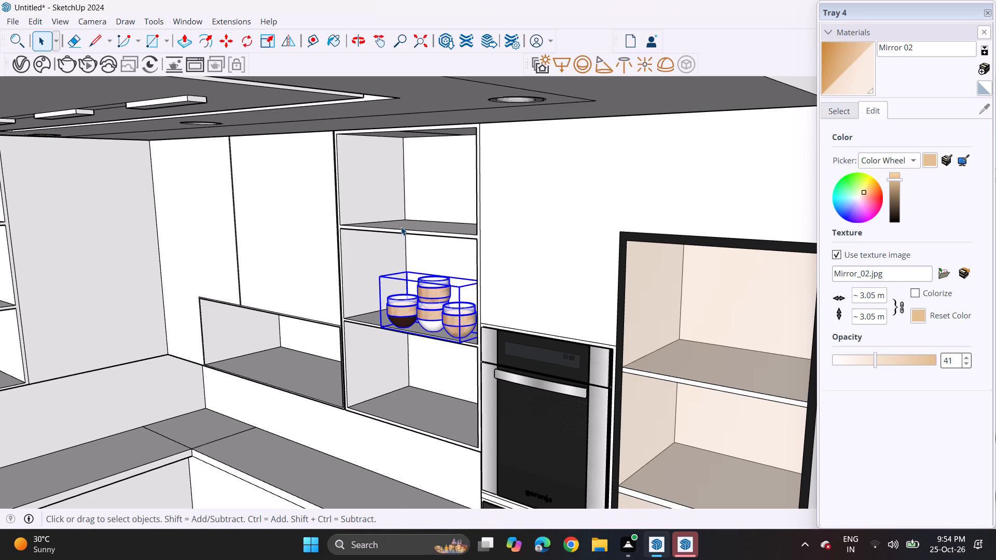
pyautogui.click(401, 227)
# Import the Component_64 paper cup set from Downloads and place it on the unit's top shelf.
pyautogui.moveTo(427, 343); pyautogui.dragTo(422, 301, button='middle')
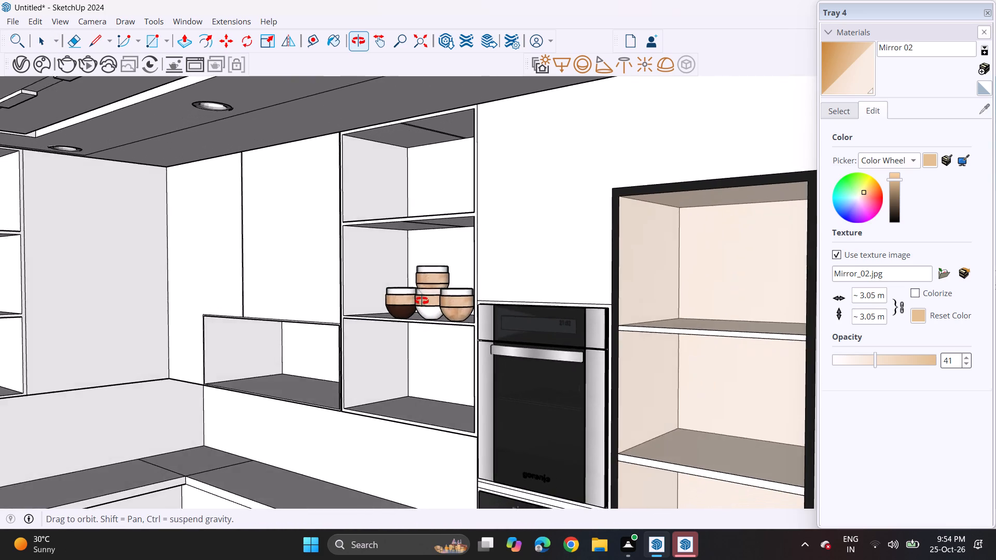
pyautogui.moveTo(422, 301); pyautogui.dragTo(413, 347, button='middle')
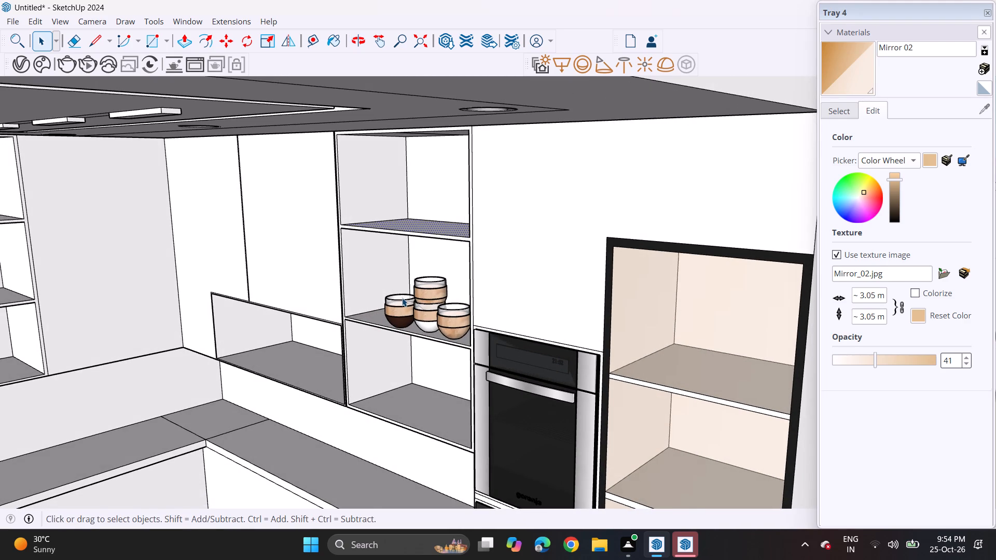
pyautogui.scroll(-3, 402, 298)
pyautogui.scroll(1, 422, 321)
pyautogui.moveTo(422, 321); pyautogui.dragTo(420, 304, button='middle')
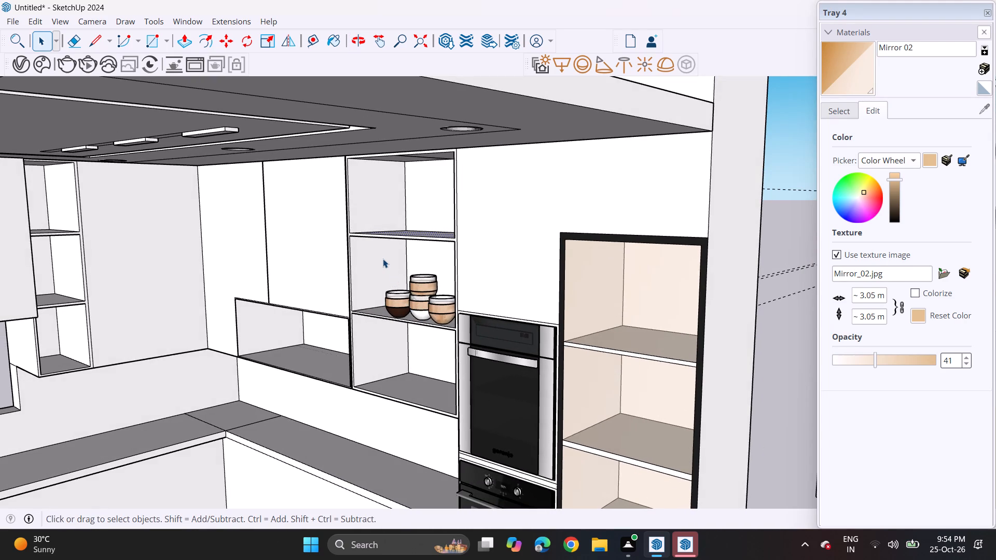
pyautogui.click(17, 22)
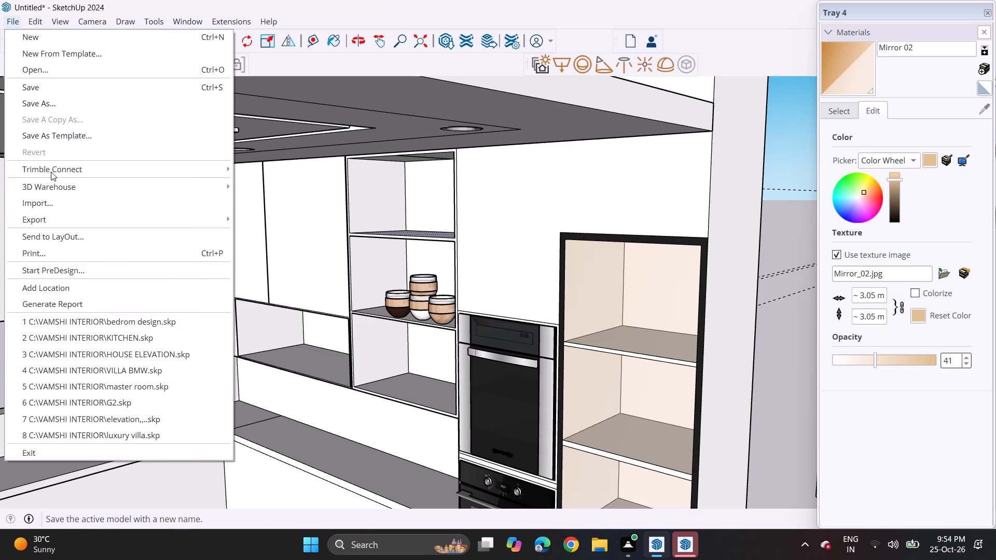
pyautogui.click(60, 204)
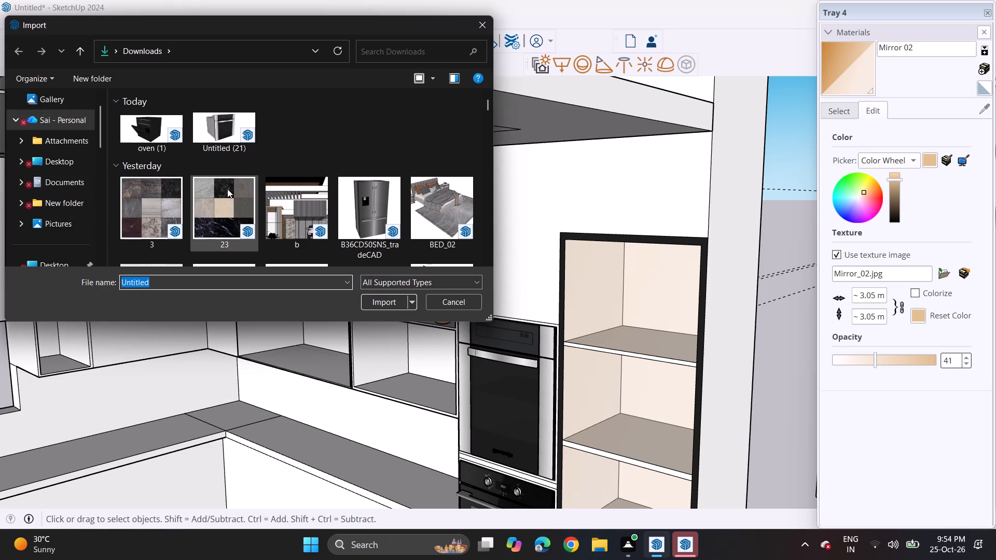
pyautogui.scroll(-1, 228, 192)
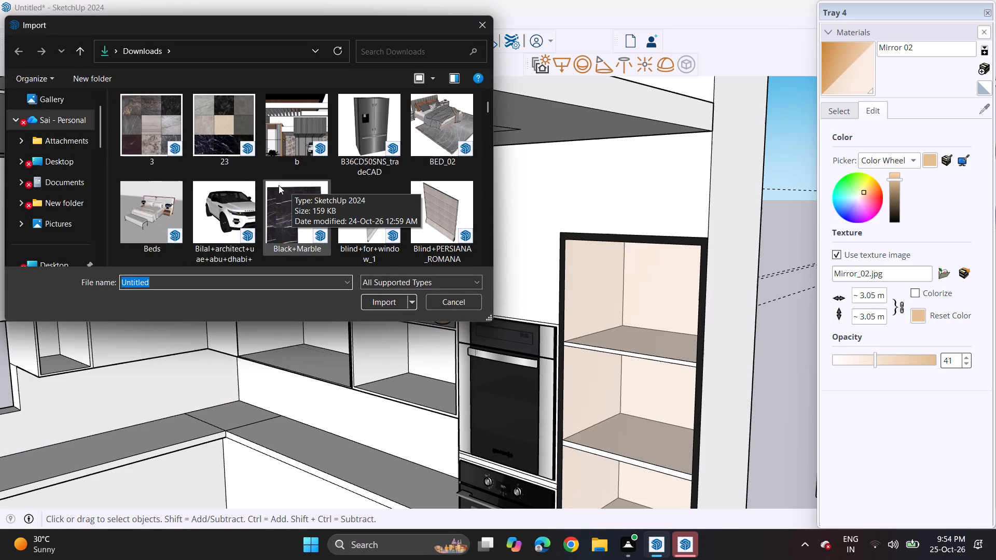
pyautogui.scroll(-3, 278, 185)
pyautogui.scroll(2, 300, 123)
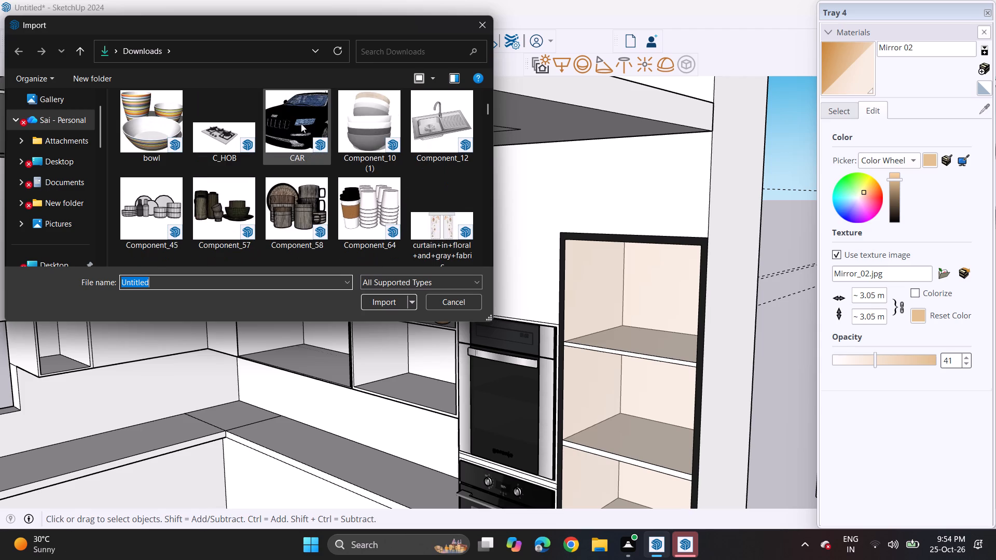
pyautogui.click(368, 213)
pyautogui.click(384, 301)
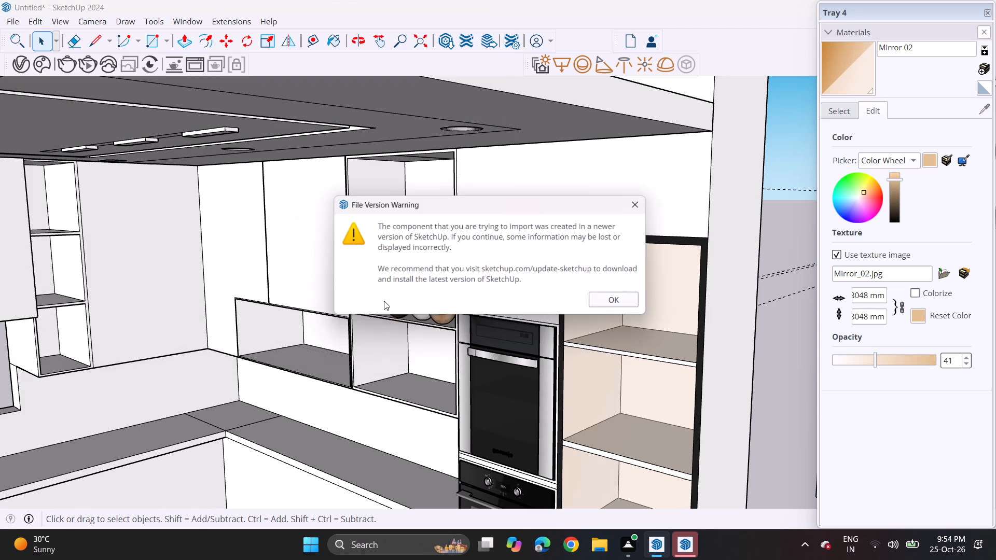
pyautogui.click(613, 306)
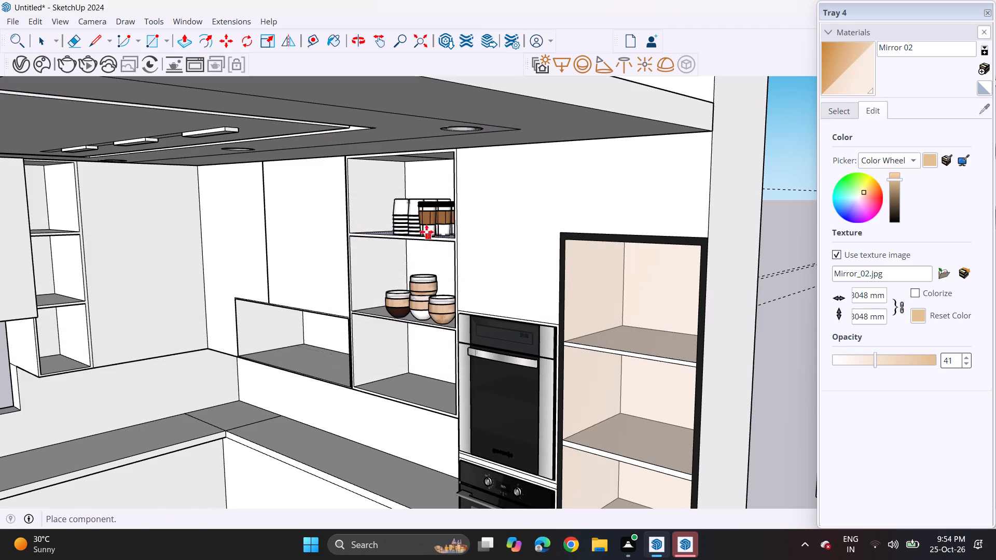
pyautogui.click(426, 235)
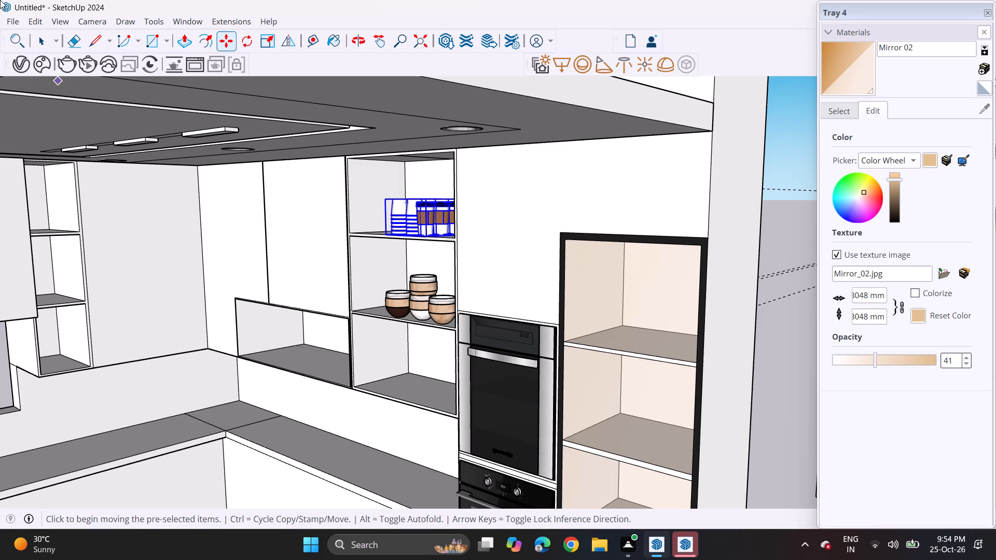
# Import the bowl model from Downloads and place it at the unit's bottom compartment.
pyautogui.click(13, 17)
pyautogui.click(68, 203)
pyautogui.scroll(-3, 306, 208)
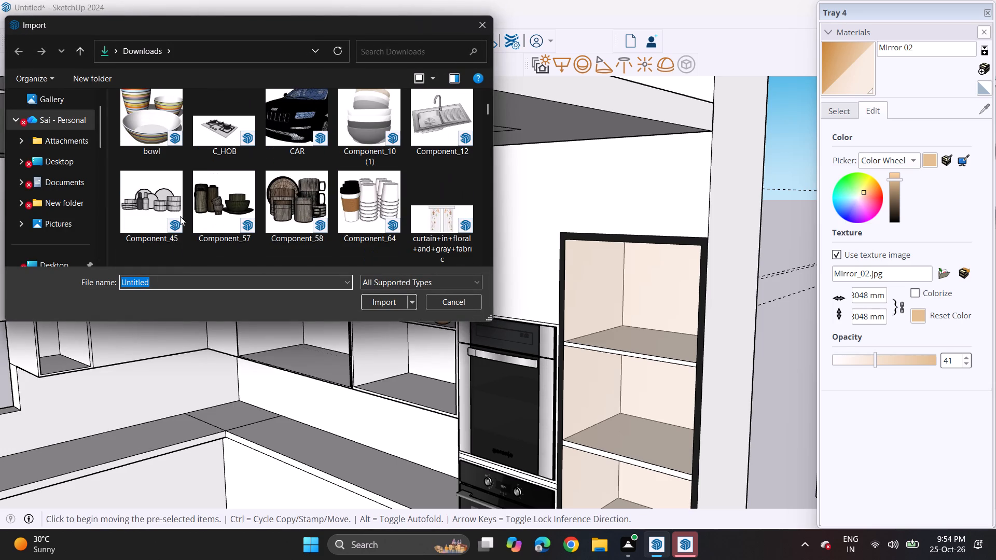
pyautogui.click(152, 123)
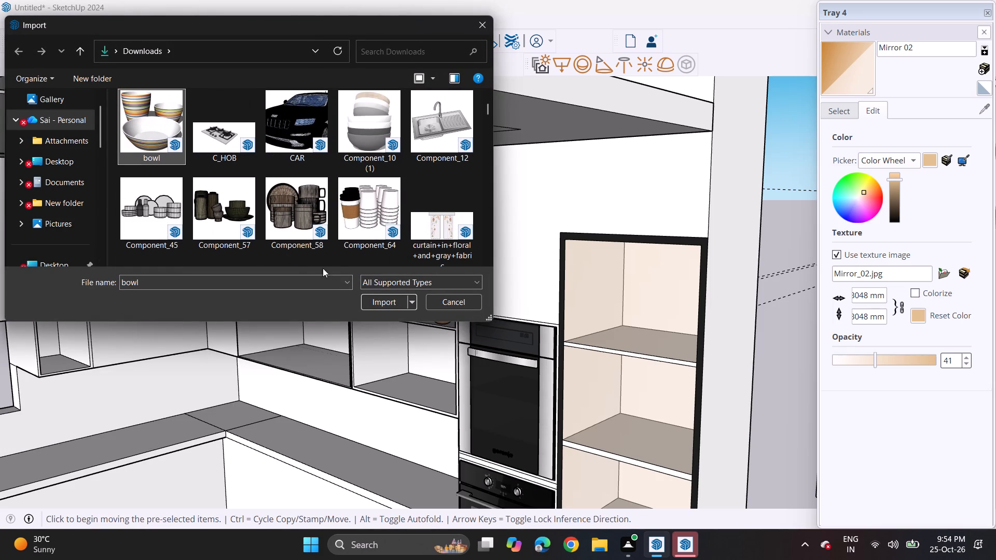
pyautogui.click(375, 299)
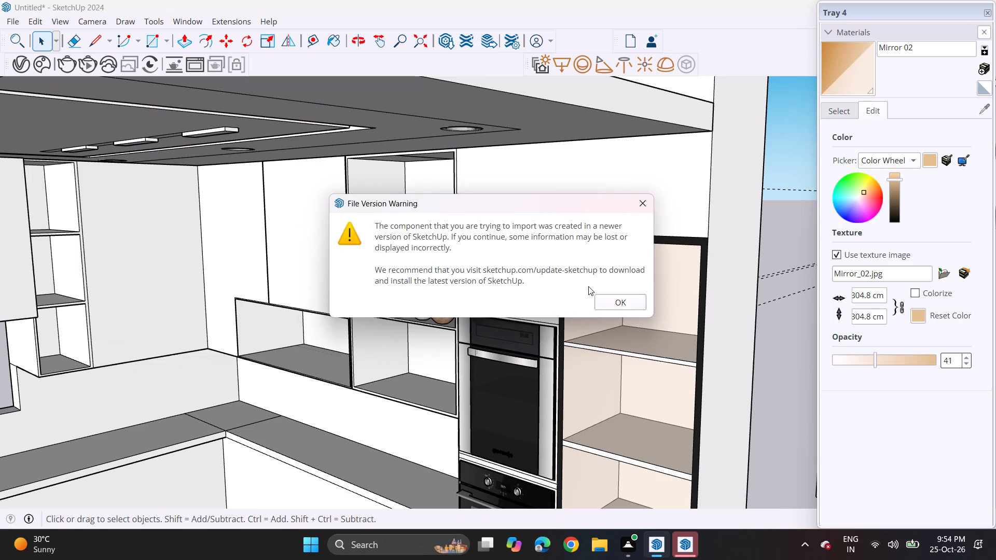
pyautogui.click(619, 302)
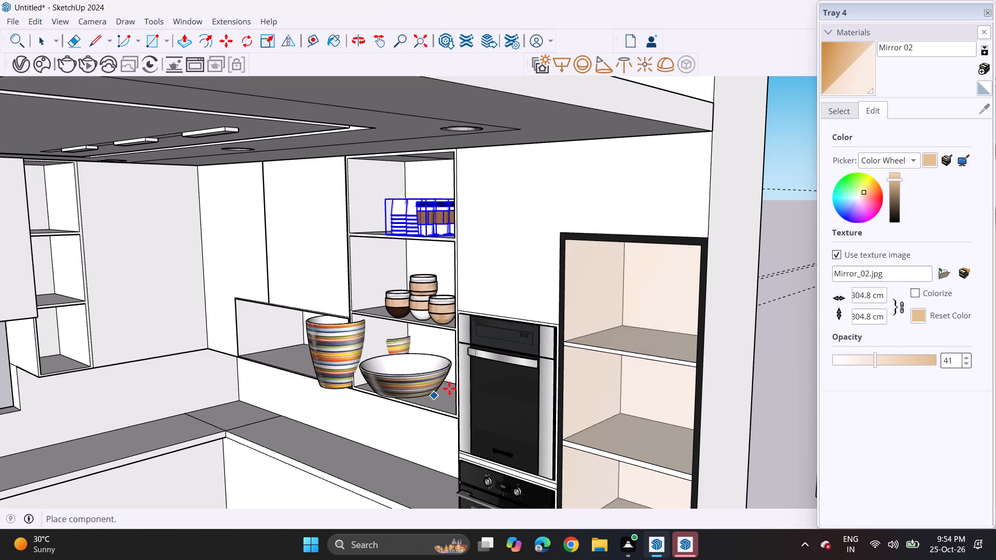
pyautogui.click(471, 404)
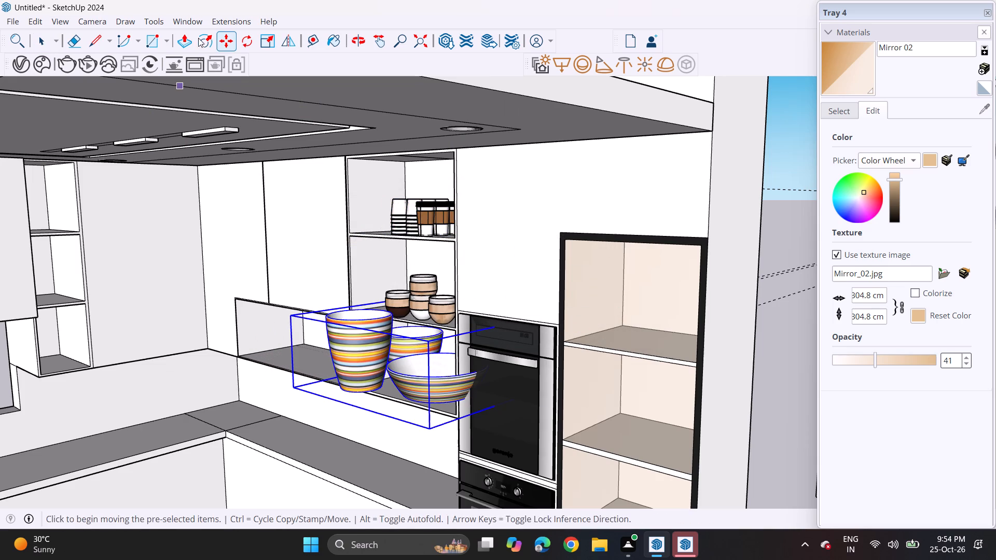
# Scale the striped bowl set down uniformly to suit the bottom compartment.
pyautogui.click(261, 41)
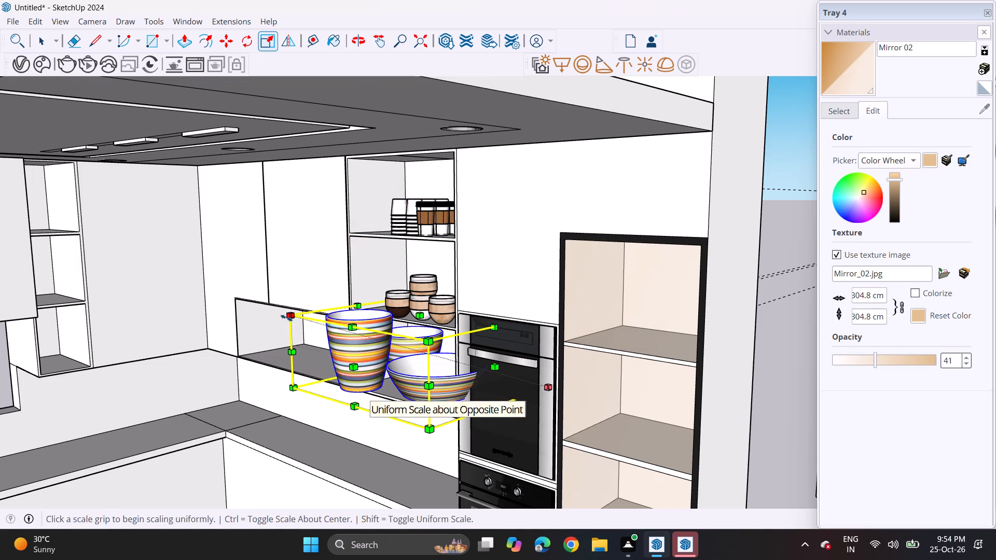
pyautogui.click(286, 318)
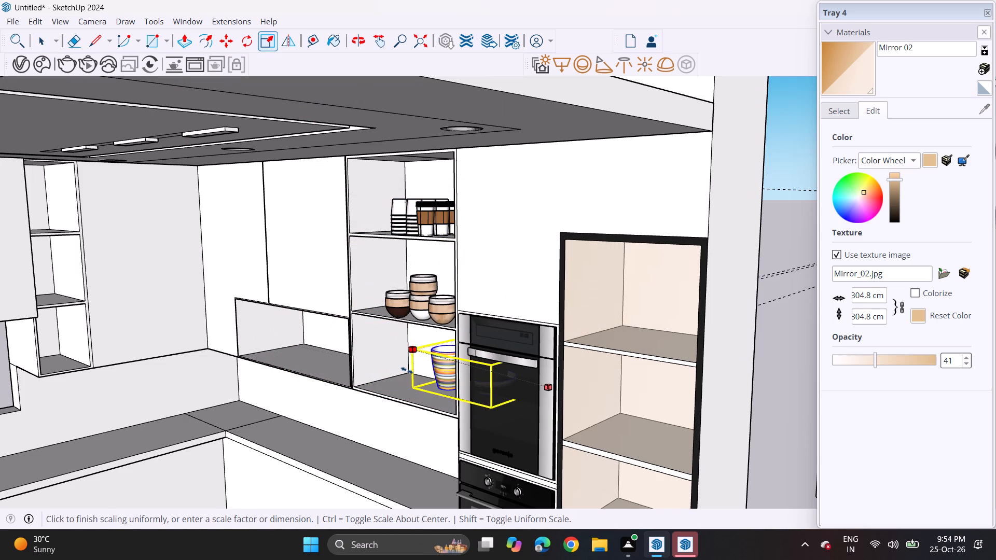
pyautogui.click(407, 370)
# Move the reduced bowl set away from the oven onto the bottom shelf and clear the selection.
pyautogui.click(230, 42)
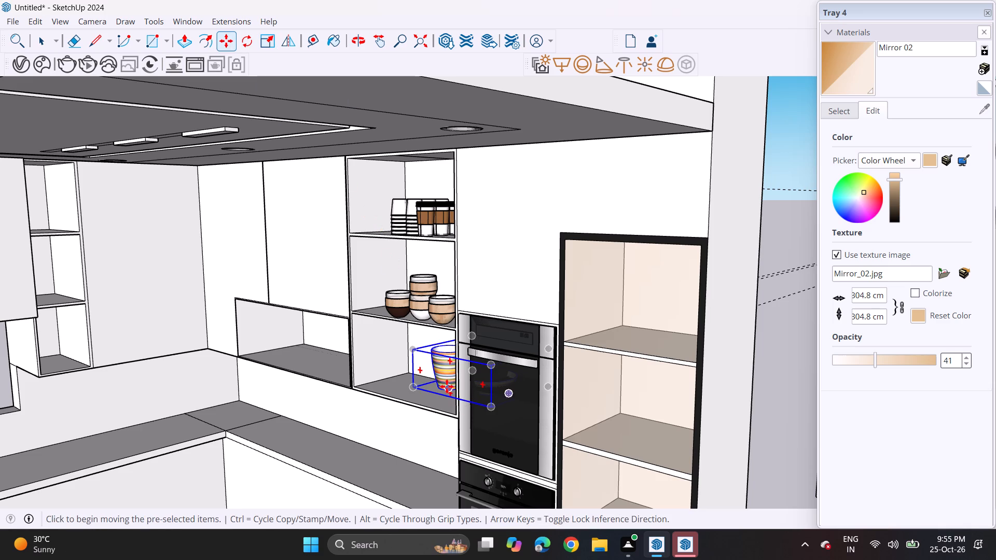
pyautogui.click(447, 386)
pyautogui.click(403, 393)
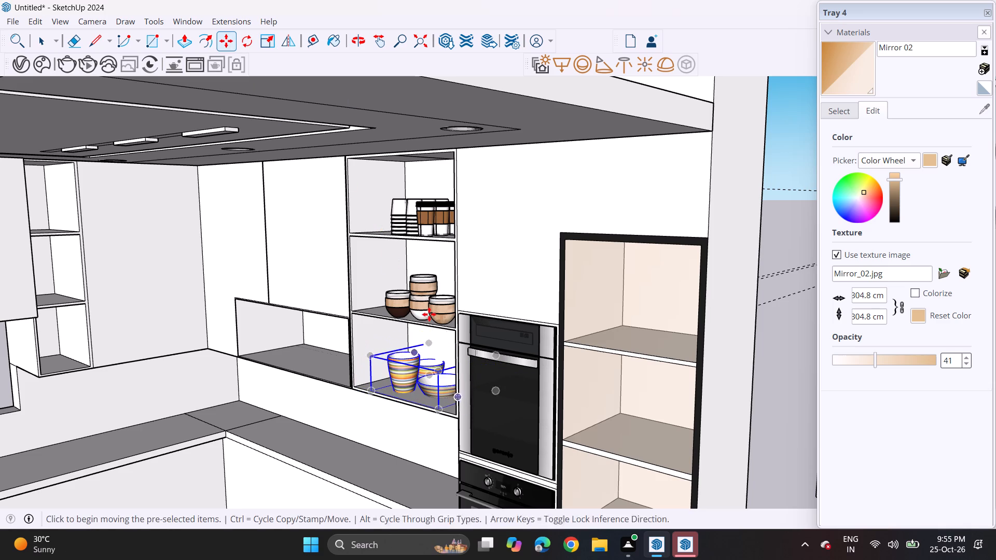
pyautogui.press('space')
pyautogui.click(780, 258)
# Scale the striped bowl set on the wall unit's bottom shelf slightly smaller, keeping its proportions uniform.
pyautogui.scroll(-6, 627, 282)
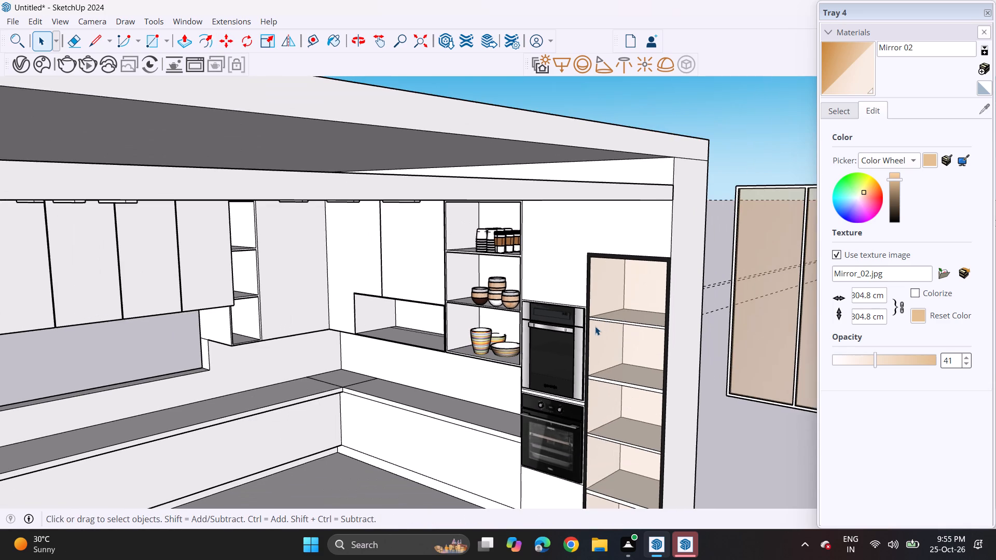
pyautogui.moveTo(508, 361); pyautogui.dragTo(500, 369, button='middle')
pyautogui.scroll(7, 487, 343)
pyautogui.scroll(-1, 495, 343)
pyautogui.scroll(1, 495, 343)
pyautogui.moveTo(506, 339); pyautogui.dragTo(585, 285, button='middle')
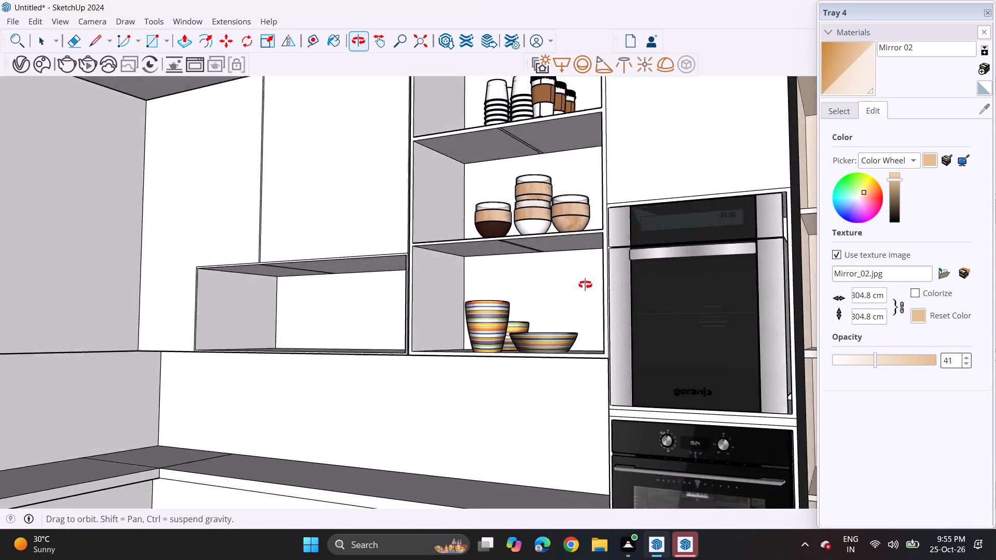
pyautogui.moveTo(585, 285); pyautogui.dragTo(509, 334, button='middle')
pyautogui.click(505, 344)
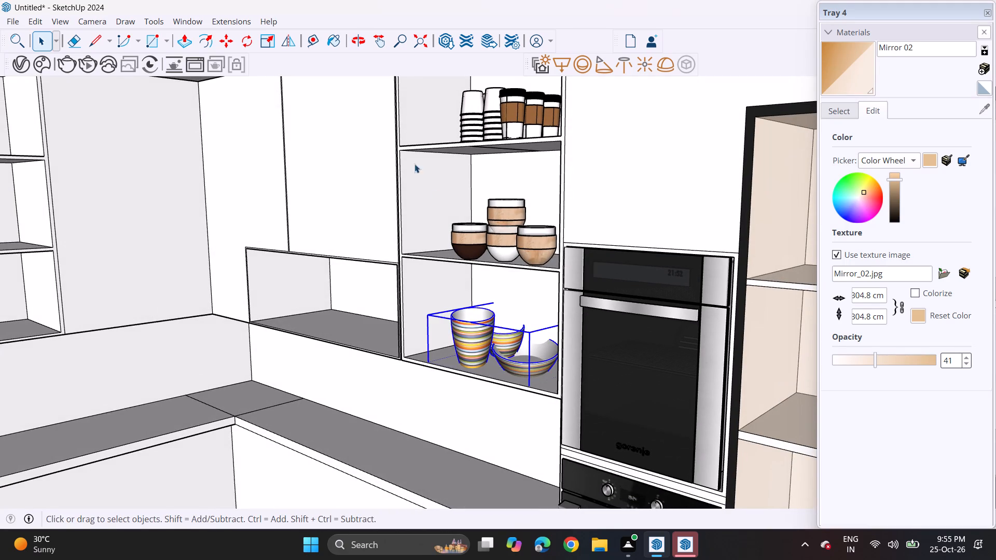
pyautogui.click(281, 39)
pyautogui.click(265, 41)
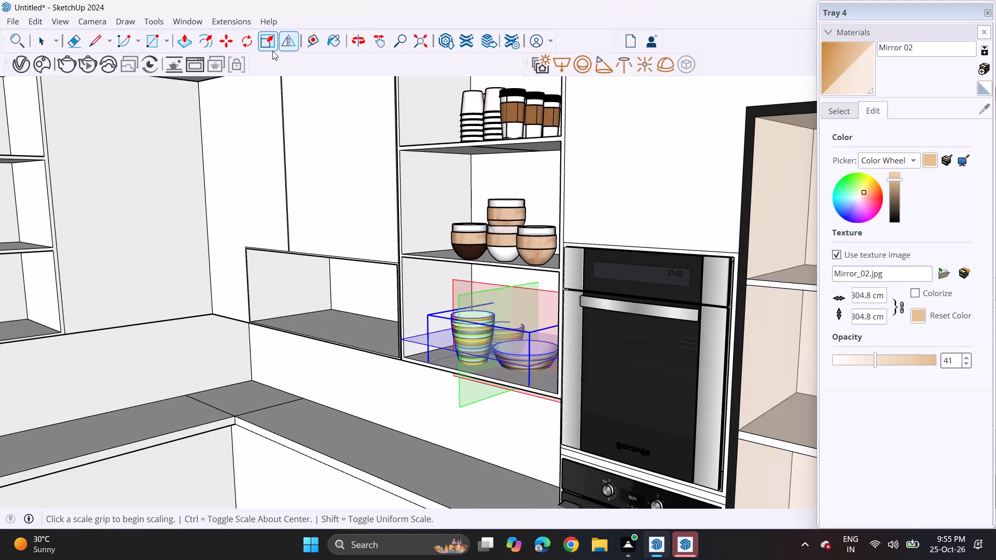
pyautogui.click(502, 297)
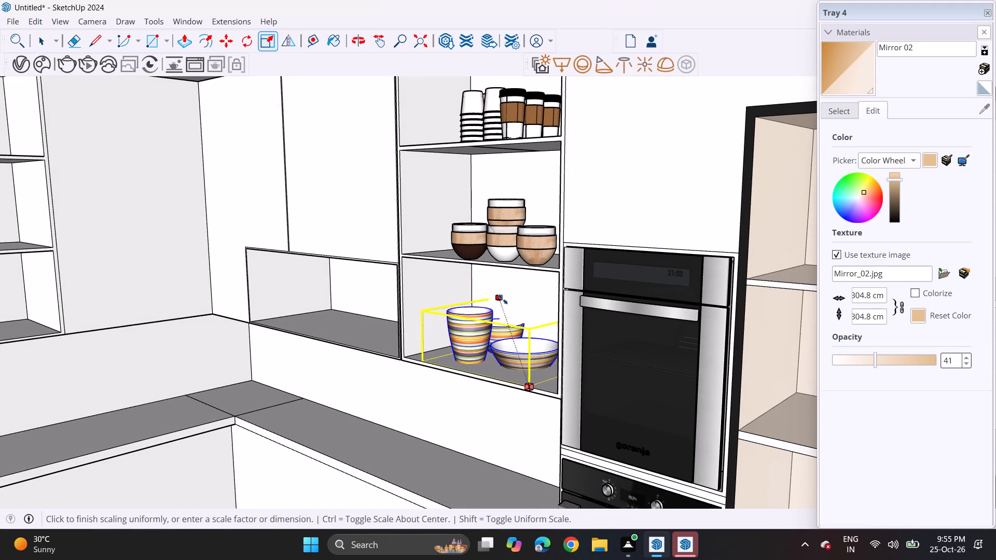
pyautogui.click(511, 318)
# Recover the lost view by fitting the whole model, return to the kitchen interior and deselect the bowl set.
pyautogui.scroll(7, 471, 265)
pyautogui.scroll(-5, 471, 265)
pyautogui.scroll(6, 471, 265)
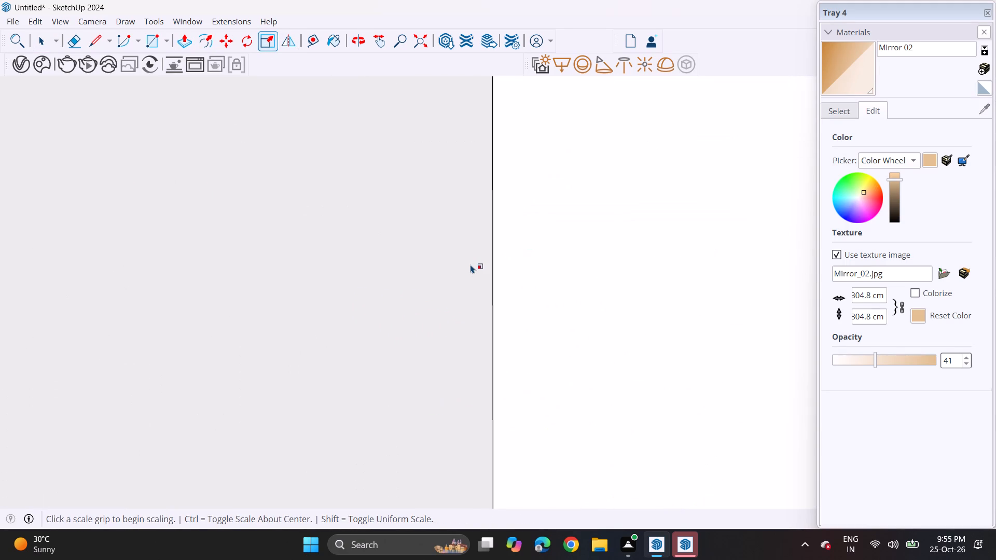
pyautogui.scroll(1, 471, 264)
pyautogui.press('space')
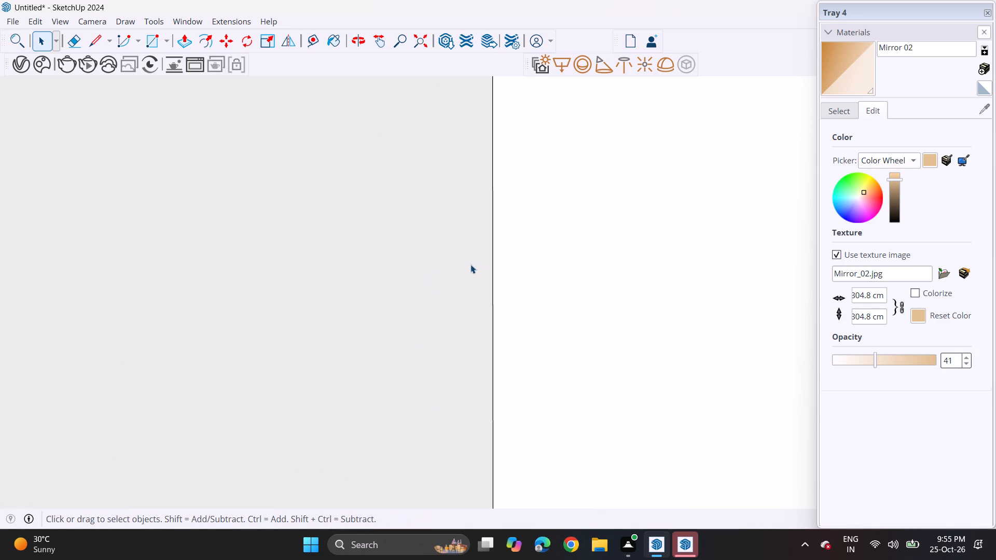
pyautogui.scroll(-3, 412, 340)
pyautogui.scroll(1, 412, 340)
pyautogui.scroll(-18, 412, 340)
pyautogui.scroll(1, 406, 365)
pyautogui.scroll(-9, 406, 365)
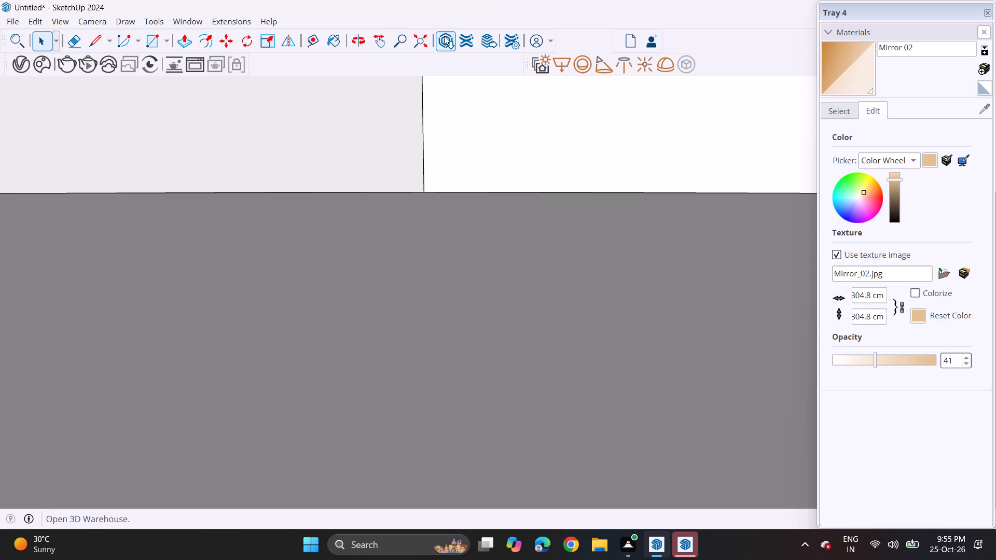
pyautogui.click(416, 39)
pyautogui.keyDown('shift'); pyautogui.moveTo(617, 182); pyautogui.dragTo(516, 208, button='middle'); pyautogui.keyUp('shift')
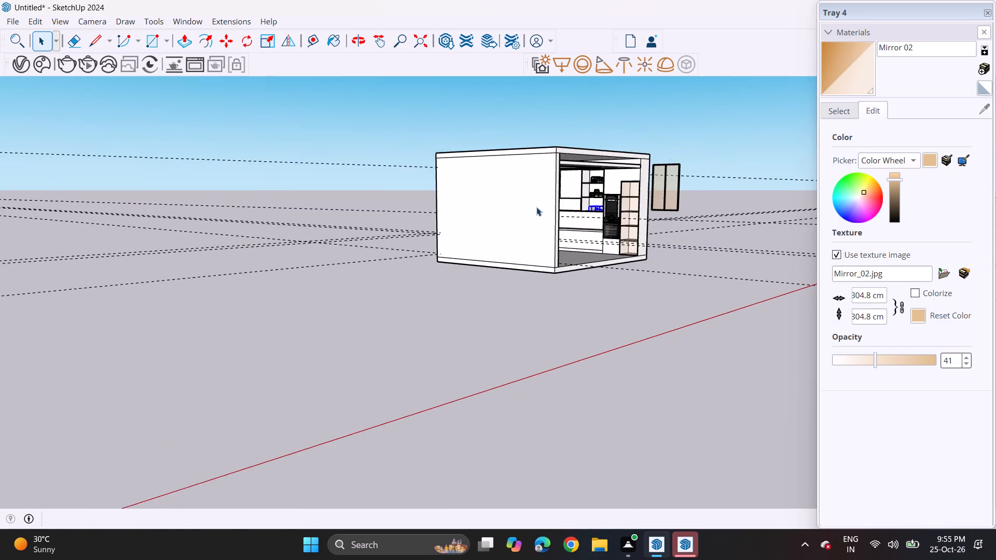
pyautogui.scroll(16, 796, 150)
pyautogui.press('space')
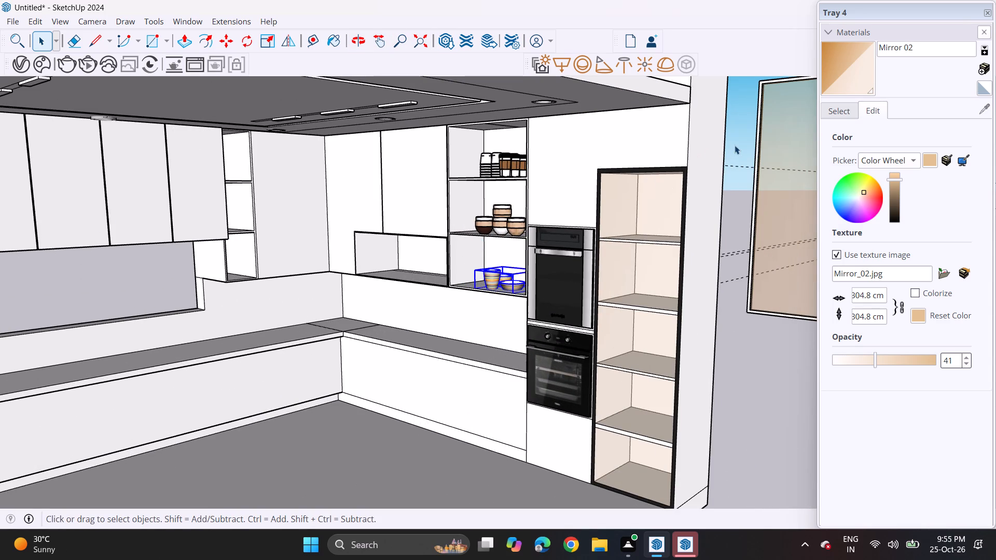
pyautogui.click(735, 145)
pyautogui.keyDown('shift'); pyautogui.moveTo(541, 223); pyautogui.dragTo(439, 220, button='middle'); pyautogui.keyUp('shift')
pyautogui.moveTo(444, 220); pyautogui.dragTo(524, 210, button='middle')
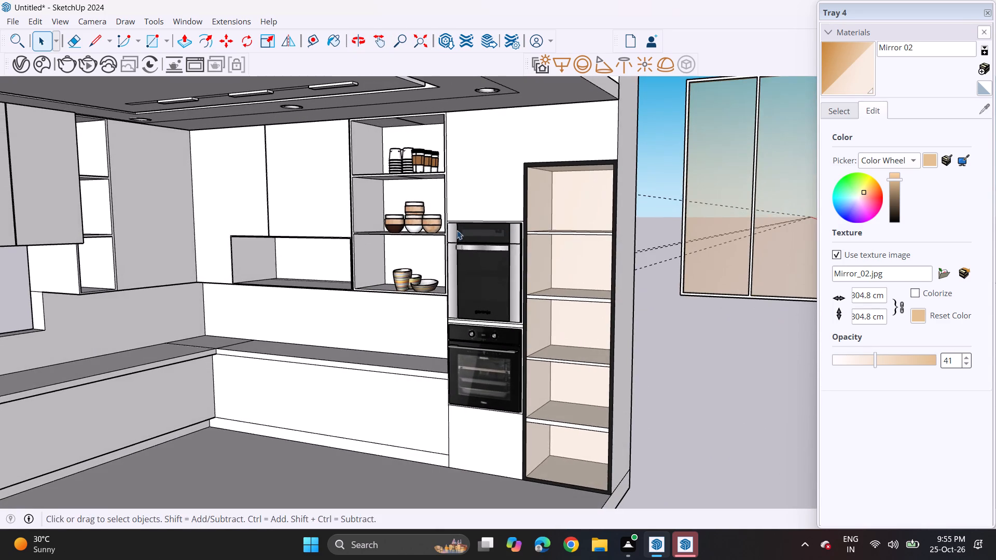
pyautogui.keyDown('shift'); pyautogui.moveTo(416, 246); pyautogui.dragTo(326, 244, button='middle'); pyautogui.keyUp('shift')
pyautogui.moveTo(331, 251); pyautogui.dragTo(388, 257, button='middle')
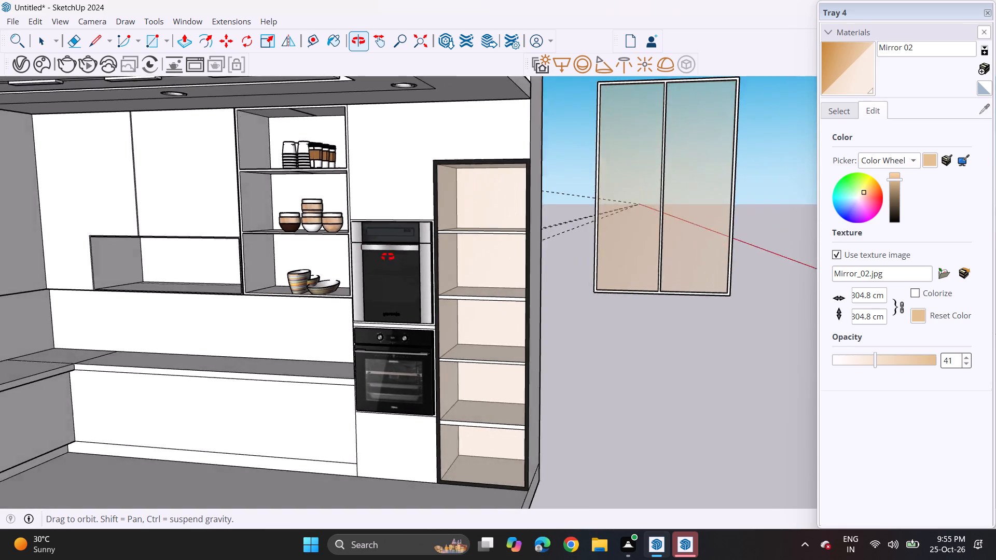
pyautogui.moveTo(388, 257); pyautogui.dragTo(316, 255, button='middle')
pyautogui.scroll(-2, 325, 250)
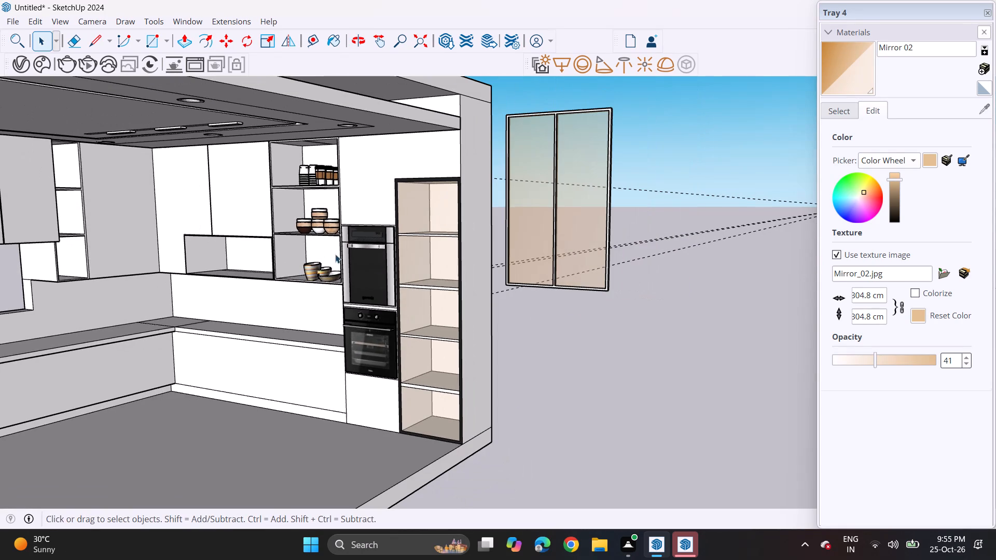
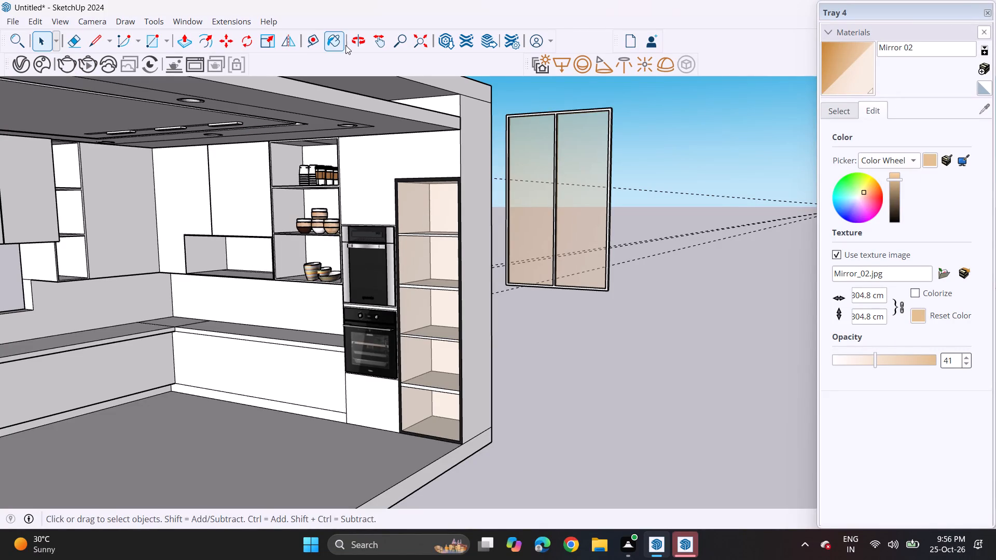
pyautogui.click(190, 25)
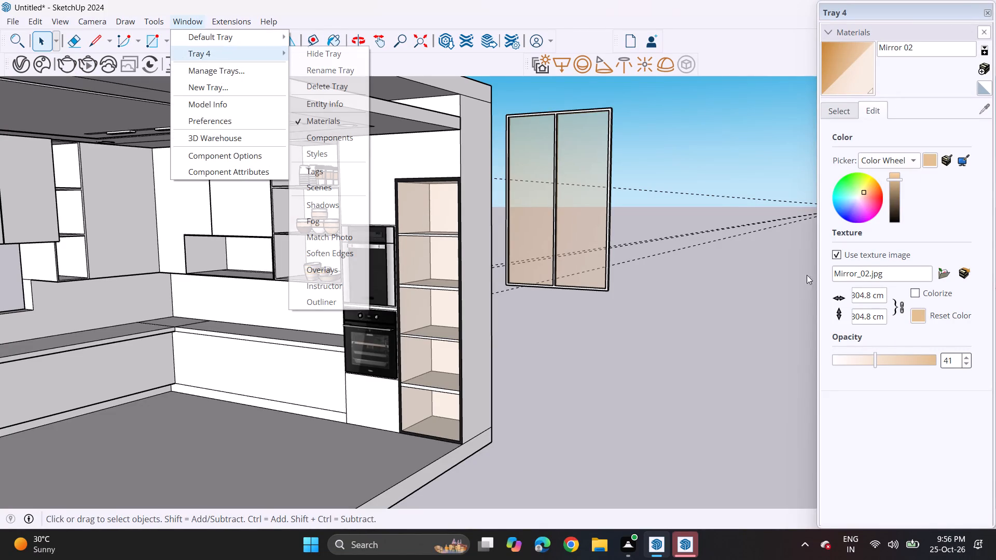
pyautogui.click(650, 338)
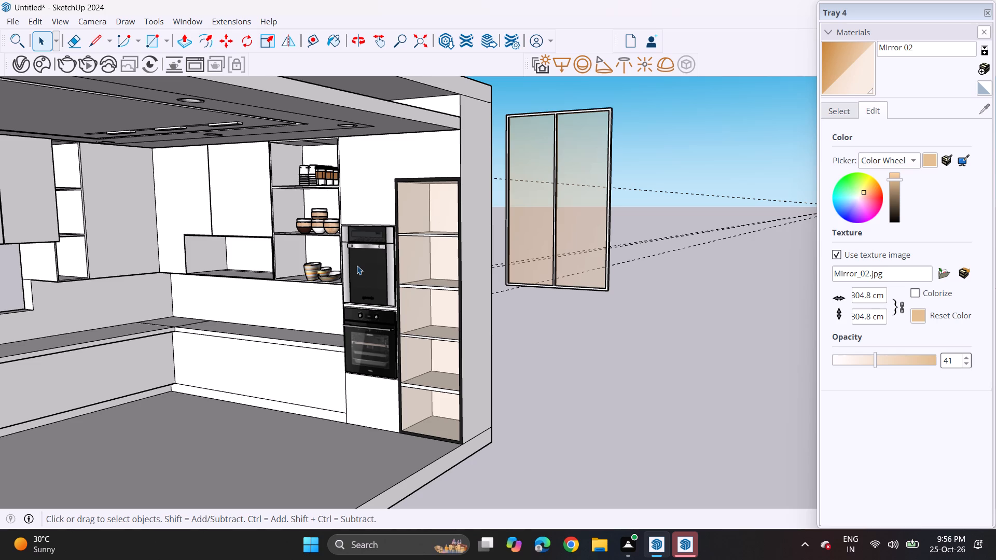
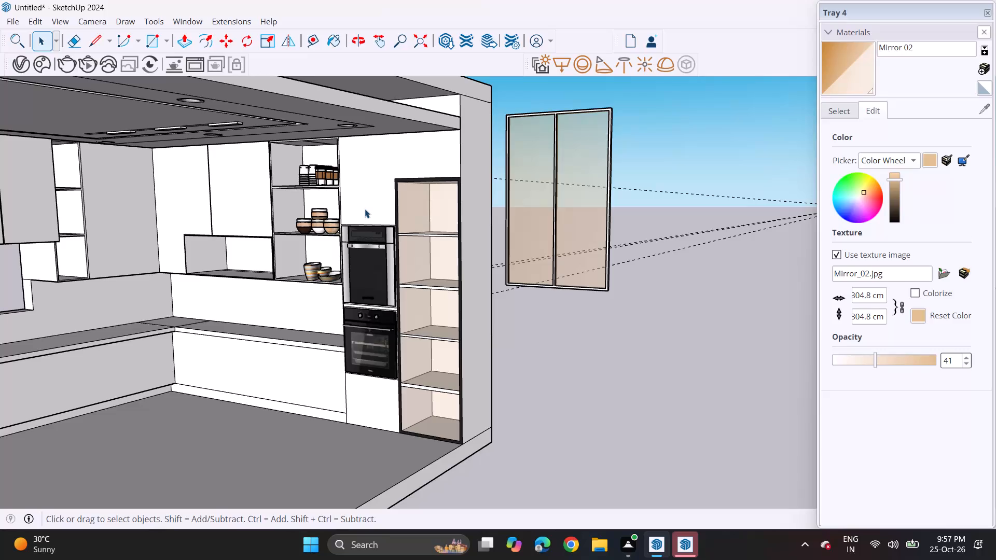
# Move the double-leaf glass door from outside the room onto the front of the wall shelf unit holding the cups and bowls.
pyautogui.press('space')
pyautogui.click(566, 223)
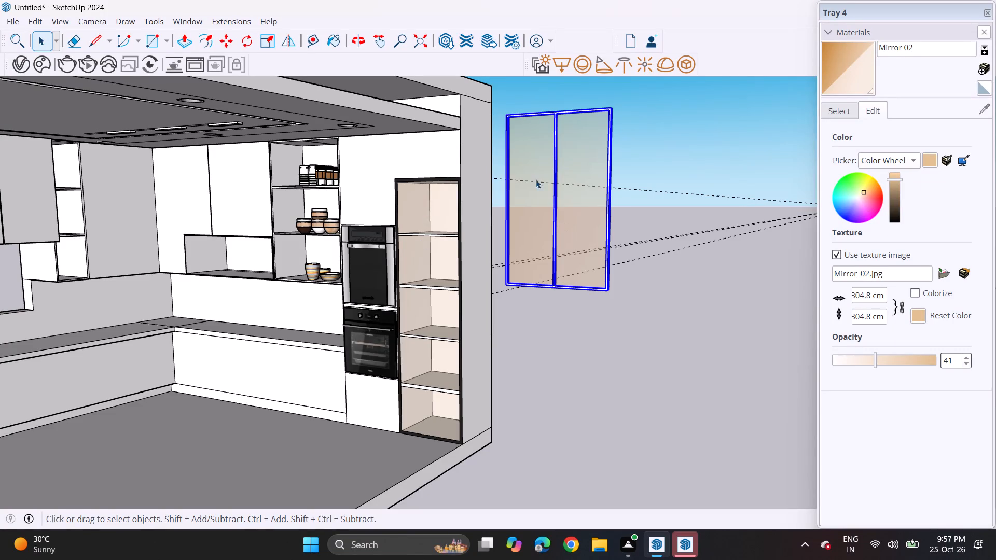
pyautogui.press('m')
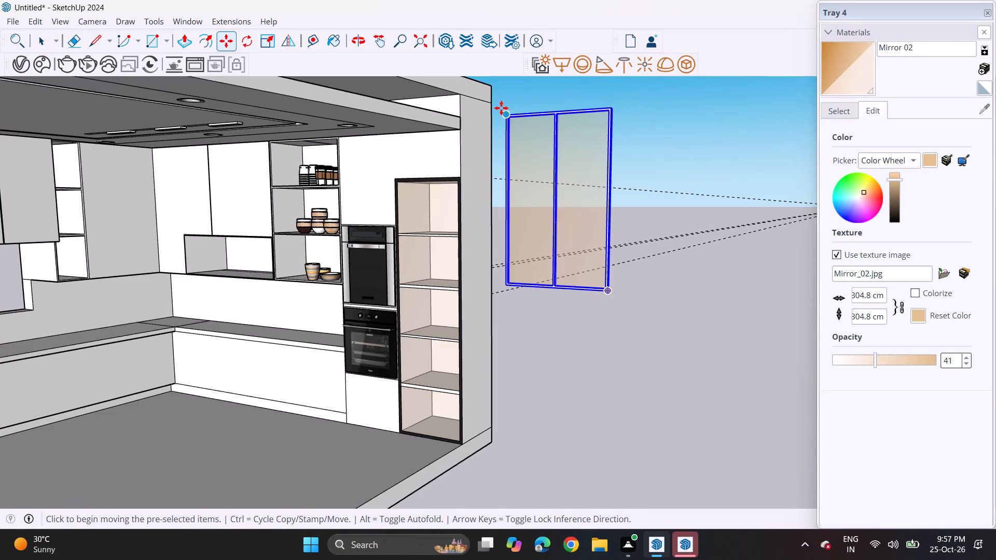
pyautogui.click(504, 116)
pyautogui.moveTo(290, 127); pyautogui.dragTo(294, 115, button='middle')
pyautogui.scroll(4, 262, 137)
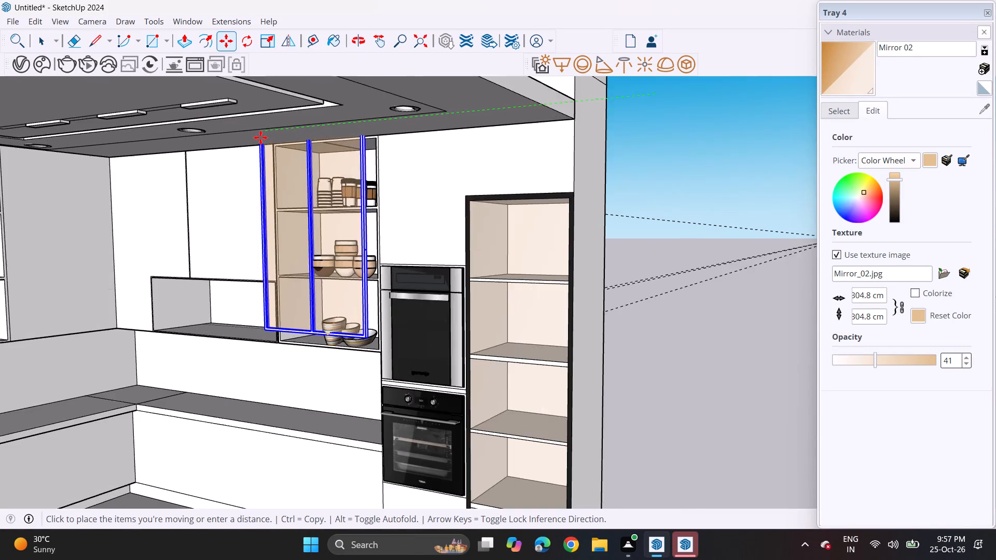
pyautogui.scroll(6, 265, 137)
pyautogui.moveTo(292, 142); pyautogui.dragTo(344, 87, button='middle')
pyautogui.scroll(2, 344, 87)
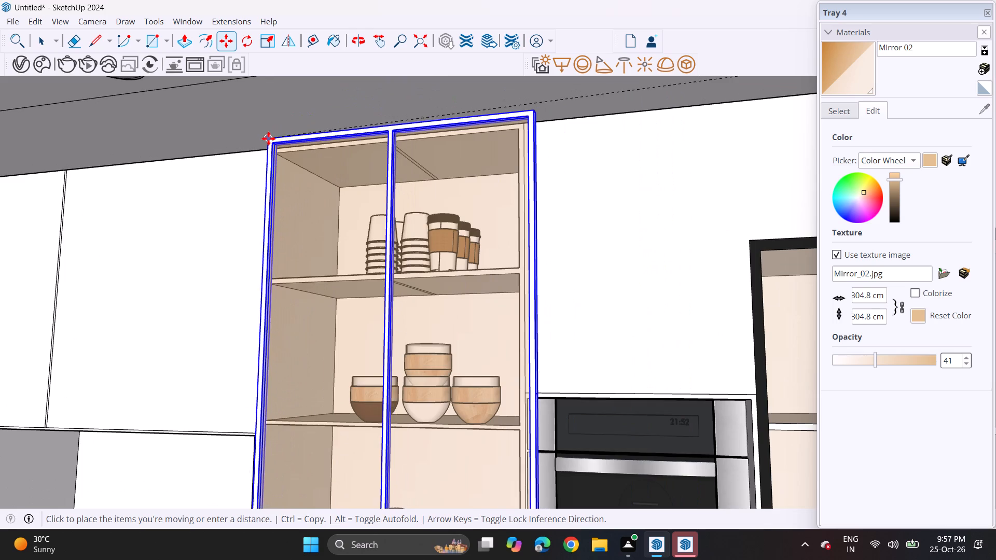
pyautogui.click(266, 150)
# Shift the glass door slightly at its upper corner to line up its frame with the wall shelf unit.
pyautogui.moveTo(266, 153); pyautogui.dragTo(162, 194, button='middle')
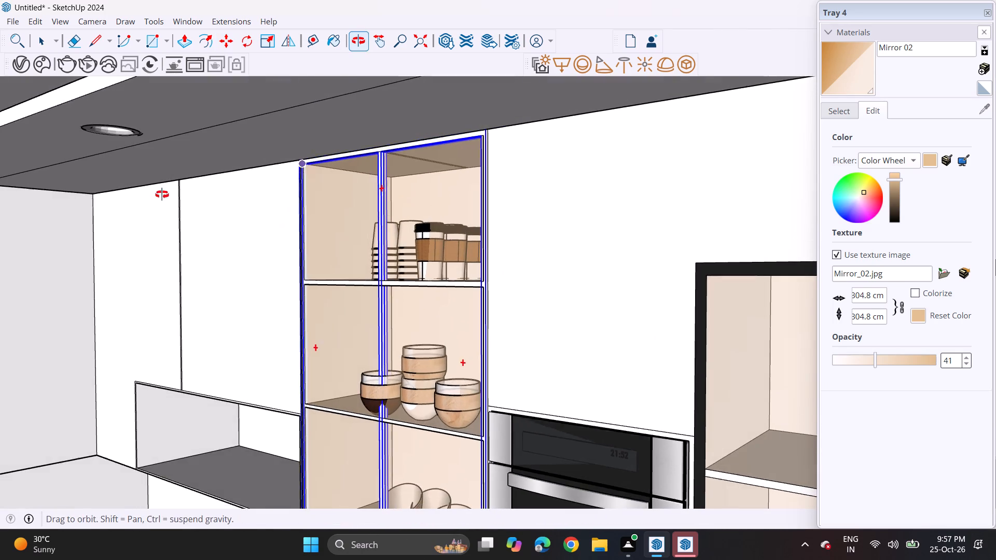
pyautogui.moveTo(162, 194); pyautogui.dragTo(162, 194, button='middle')
pyautogui.scroll(6, 273, 178)
pyautogui.scroll(3, 328, 160)
pyautogui.scroll(-1, 328, 160)
pyautogui.scroll(1, 328, 159)
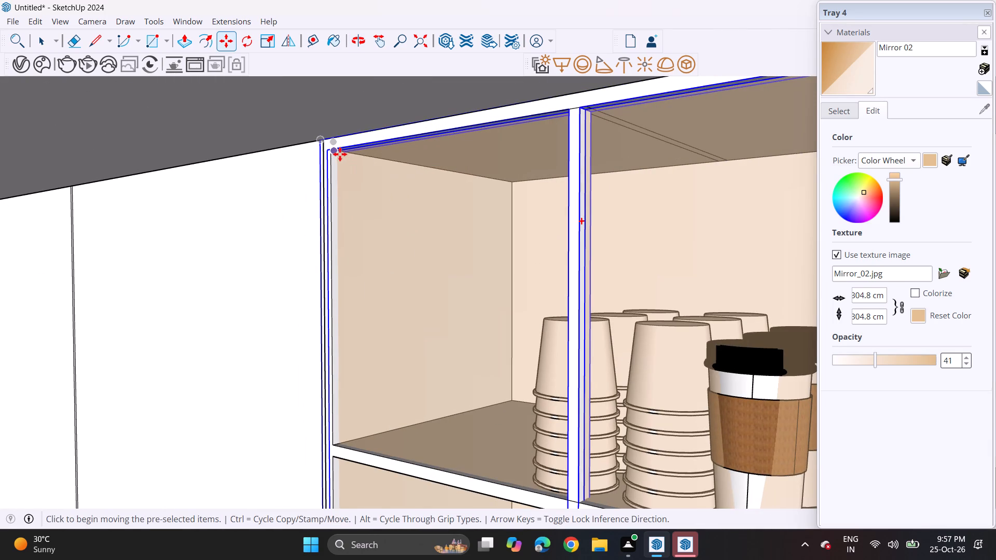
pyautogui.click(340, 154)
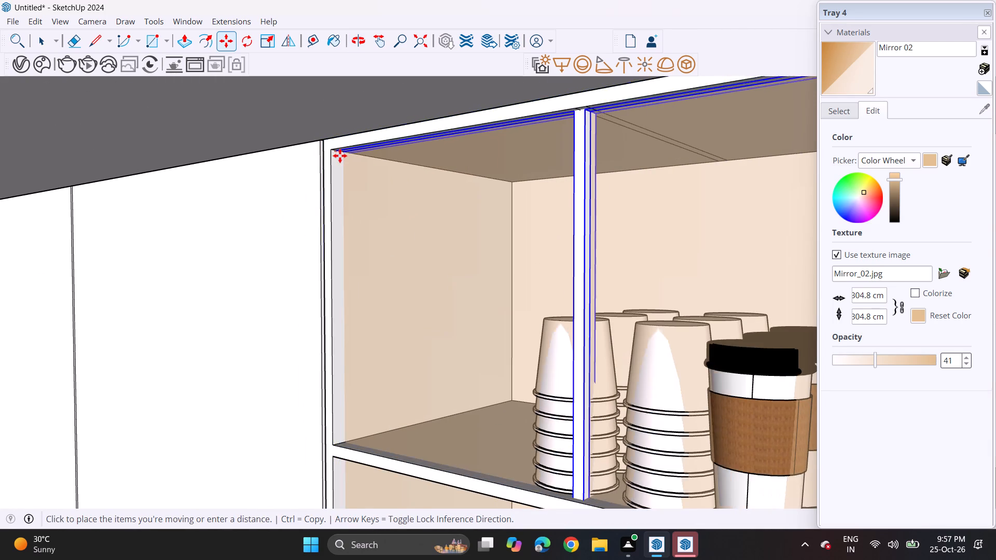
pyautogui.click(337, 156)
pyautogui.scroll(-4, 352, 189)
pyautogui.scroll(1, 353, 192)
pyautogui.scroll(-2, 353, 192)
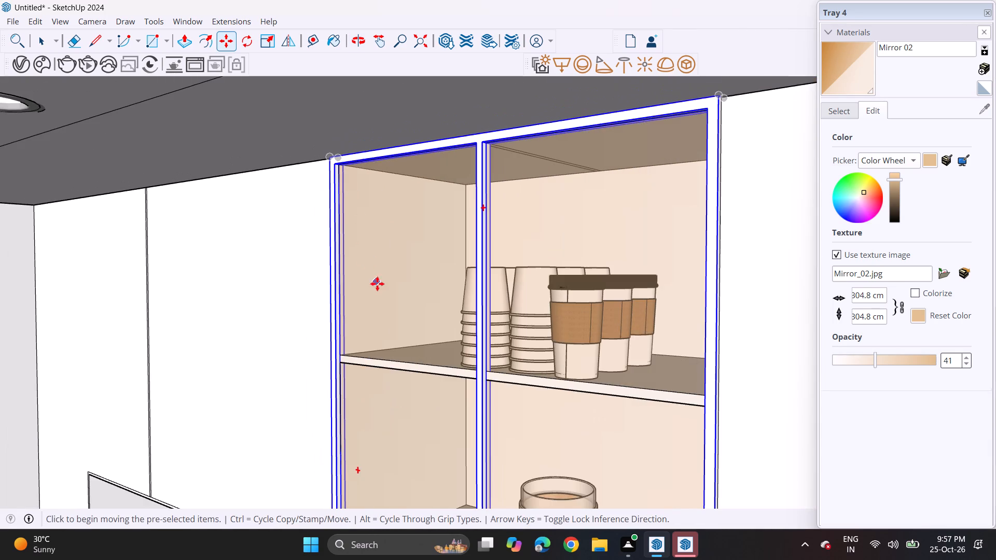
pyautogui.keyDown('shift'); pyautogui.moveTo(371, 275); pyautogui.dragTo(287, 171, button='middle'); pyautogui.keyUp('shift')
pyautogui.press('space')
pyautogui.click(211, 237)
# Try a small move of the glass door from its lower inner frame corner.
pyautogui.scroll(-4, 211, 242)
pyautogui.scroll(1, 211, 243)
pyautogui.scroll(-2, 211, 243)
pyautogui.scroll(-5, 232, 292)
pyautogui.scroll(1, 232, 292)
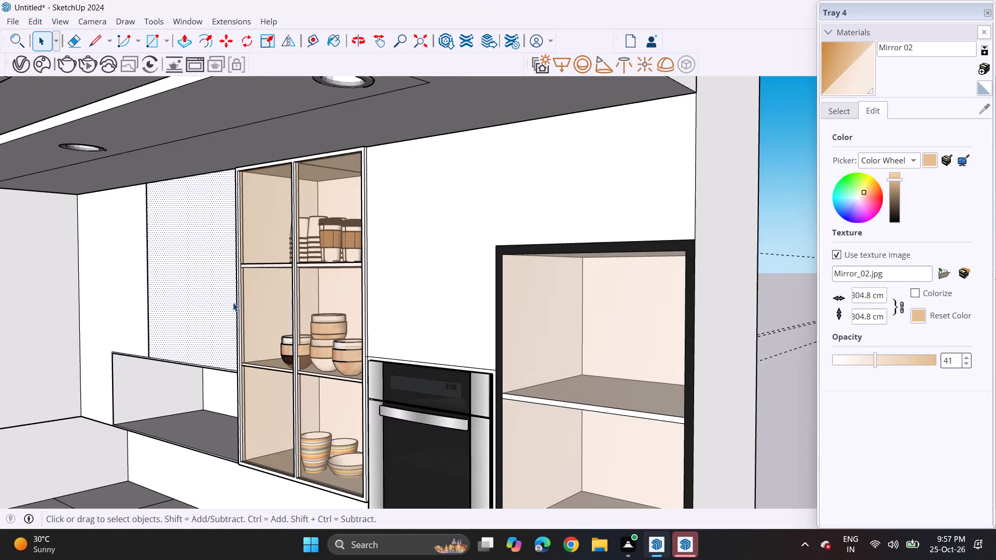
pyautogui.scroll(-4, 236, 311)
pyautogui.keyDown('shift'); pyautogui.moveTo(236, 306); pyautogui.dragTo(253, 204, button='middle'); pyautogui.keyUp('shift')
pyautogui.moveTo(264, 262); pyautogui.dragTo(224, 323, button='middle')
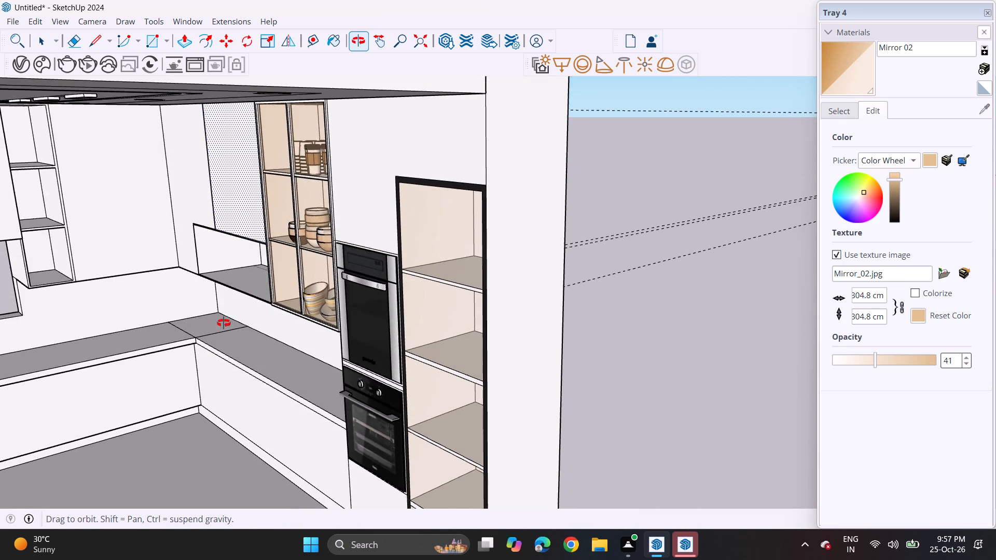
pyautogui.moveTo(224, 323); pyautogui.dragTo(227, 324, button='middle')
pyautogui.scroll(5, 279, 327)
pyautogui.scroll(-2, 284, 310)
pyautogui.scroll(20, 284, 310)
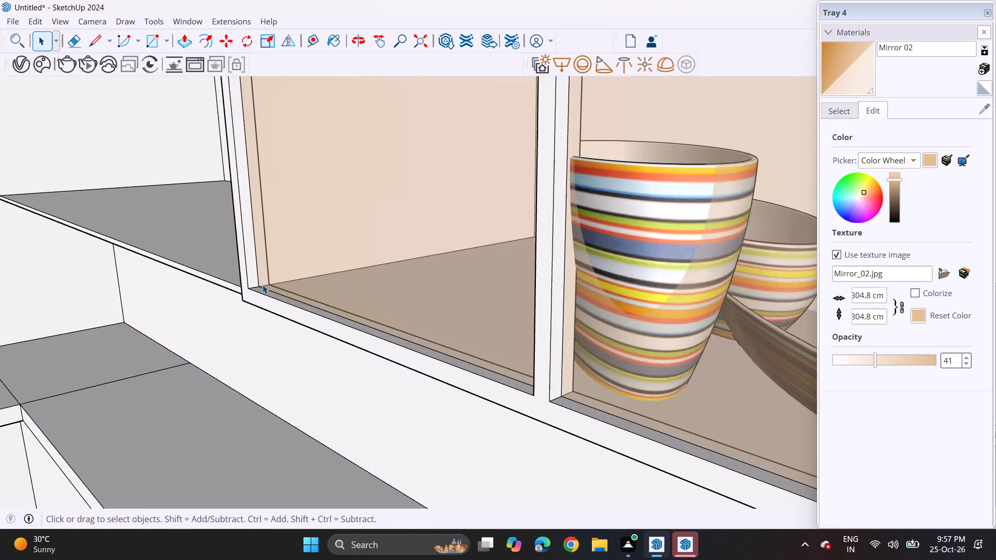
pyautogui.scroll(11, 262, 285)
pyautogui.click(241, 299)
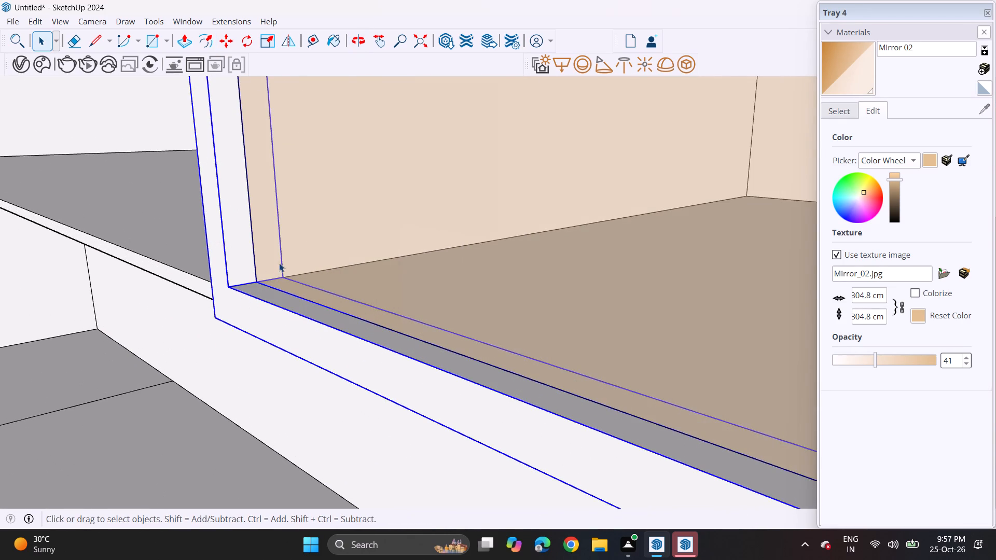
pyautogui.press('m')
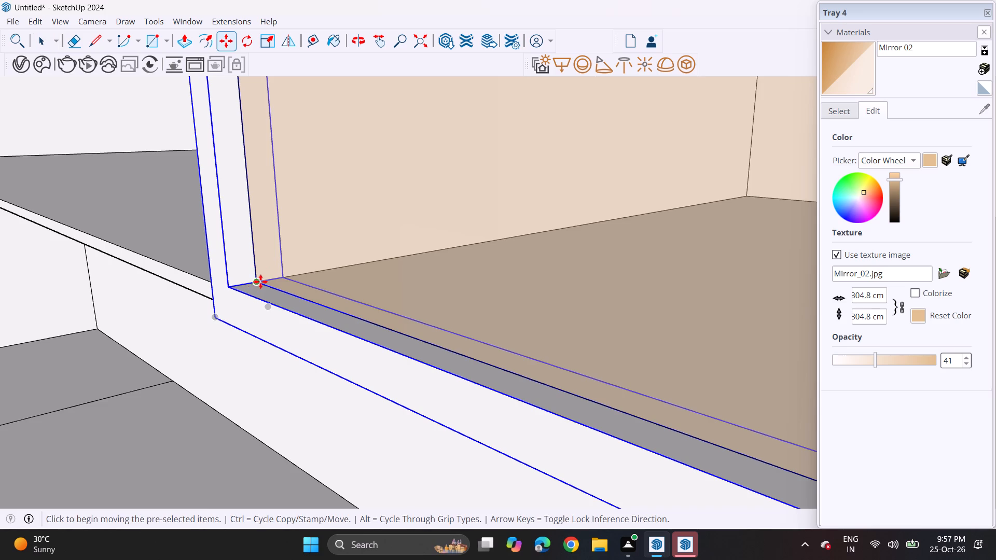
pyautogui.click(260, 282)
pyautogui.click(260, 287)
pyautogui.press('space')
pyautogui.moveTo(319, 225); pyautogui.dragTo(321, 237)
# Push/Pull the top faces of the open niche beside the glass-door unit down evenly to thicken its top panel.
pyautogui.scroll(-2, 321, 237)
pyautogui.scroll(1, 321, 237)
pyautogui.scroll(-20, 321, 237)
pyautogui.scroll(-4, 321, 237)
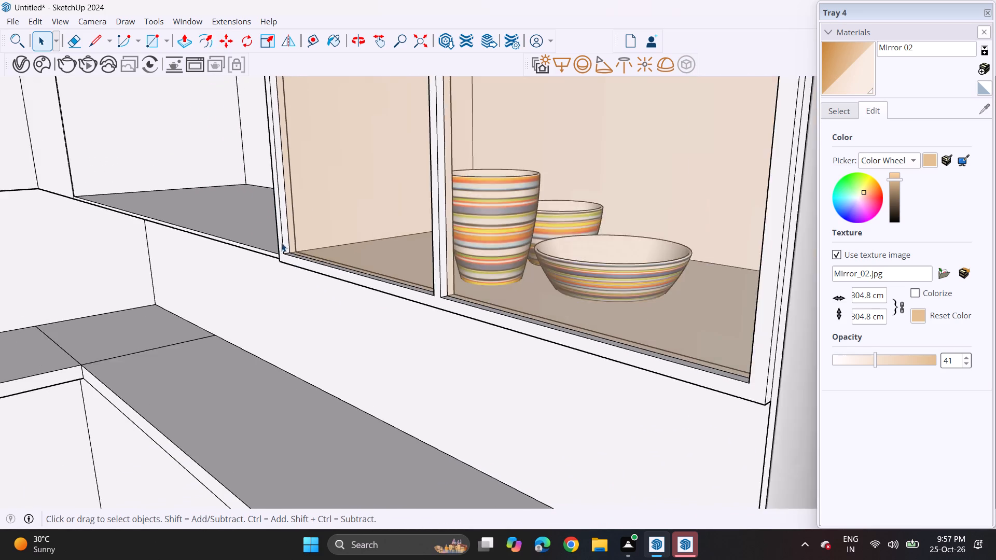
pyautogui.scroll(-4, 281, 243)
pyautogui.scroll(1, 280, 234)
pyautogui.scroll(-11, 280, 234)
pyautogui.scroll(1, 280, 233)
pyautogui.scroll(-9, 280, 233)
pyautogui.moveTo(274, 228); pyautogui.dragTo(337, 181, button='middle')
pyautogui.moveTo(333, 181); pyautogui.dragTo(274, 175, button='middle')
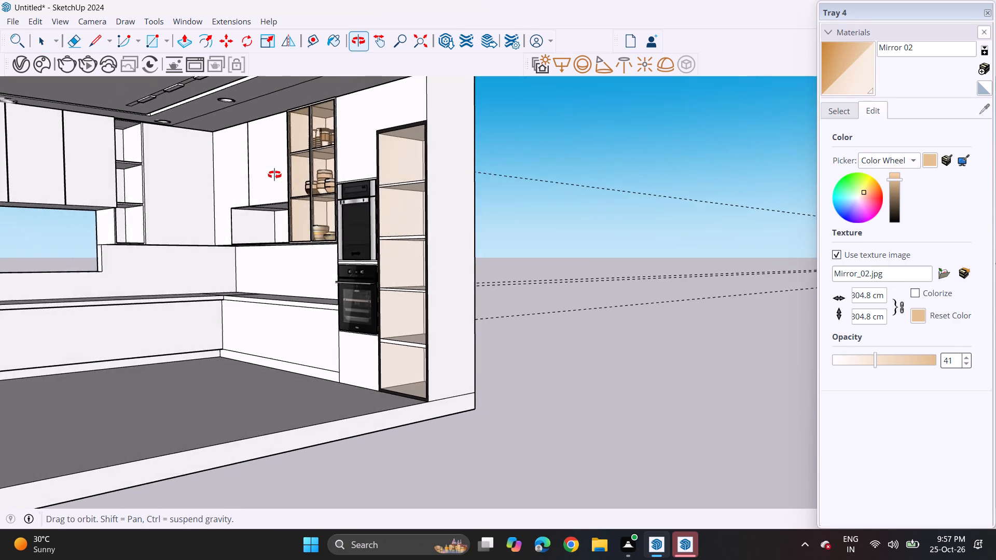
pyautogui.moveTo(274, 175); pyautogui.dragTo(279, 178, button='middle')
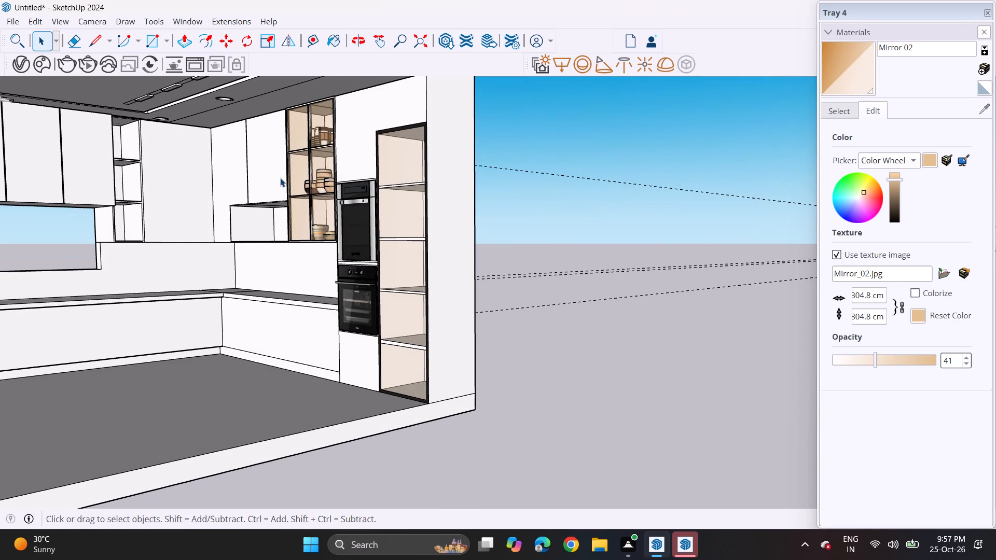
pyautogui.moveTo(275, 222); pyautogui.dragTo(278, 235, button='middle')
pyautogui.scroll(1, 219, 238)
pyautogui.moveTo(219, 237); pyautogui.dragTo(229, 224, button='middle')
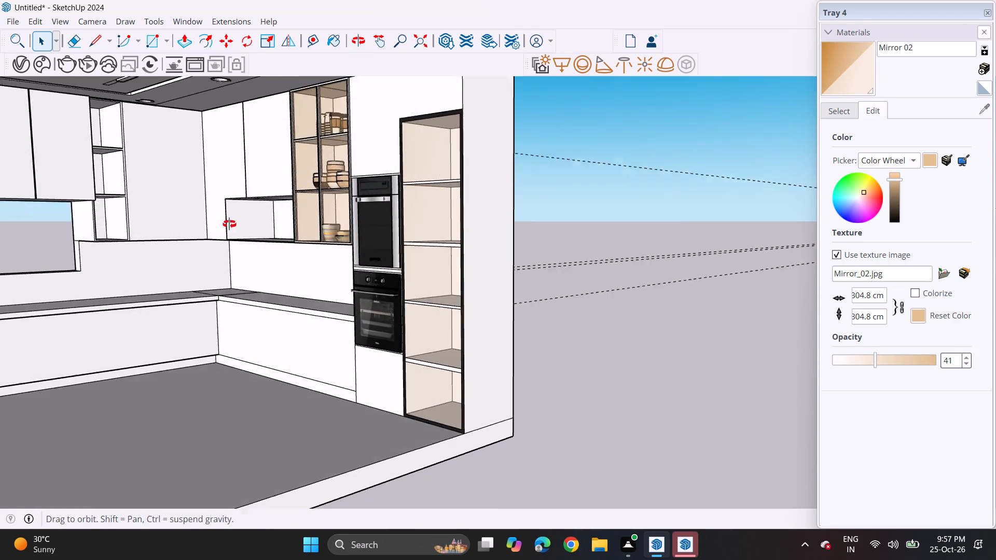
pyautogui.moveTo(229, 224); pyautogui.dragTo(246, 216, button='middle')
pyautogui.scroll(3, 245, 217)
pyautogui.scroll(-1, 245, 217)
pyautogui.scroll(11, 245, 217)
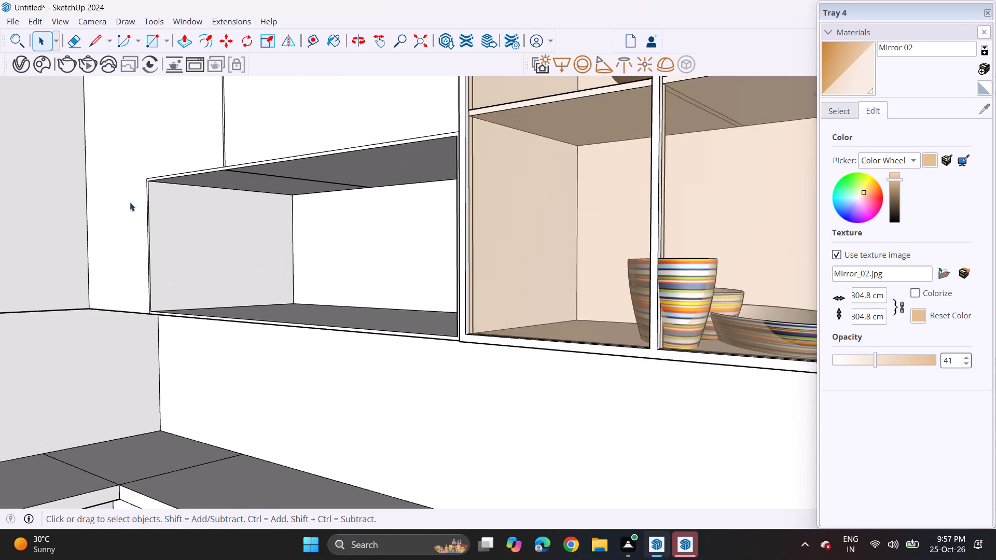
pyautogui.scroll(10, 130, 202)
pyautogui.scroll(3, 171, 173)
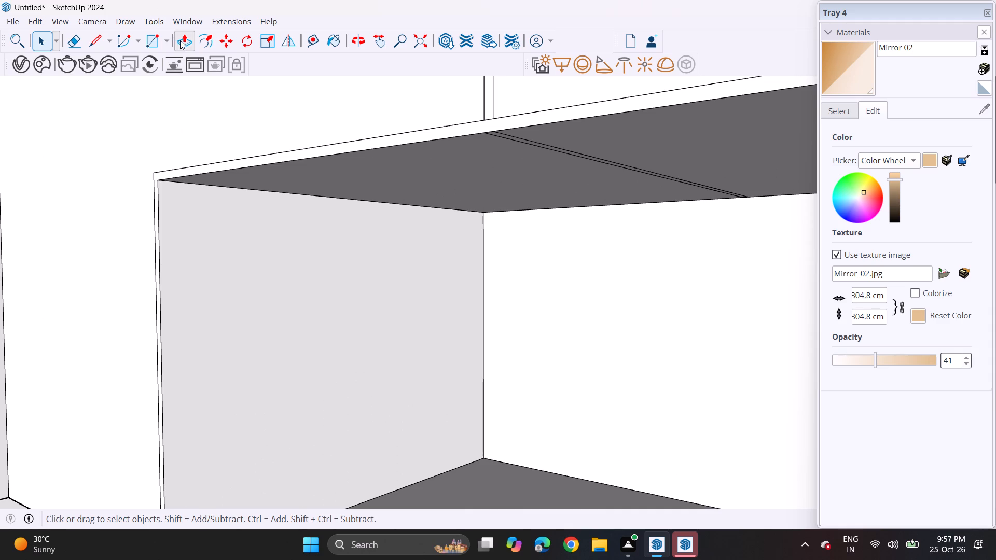
pyautogui.click(180, 40)
pyautogui.click(266, 172)
pyautogui.click(268, 180)
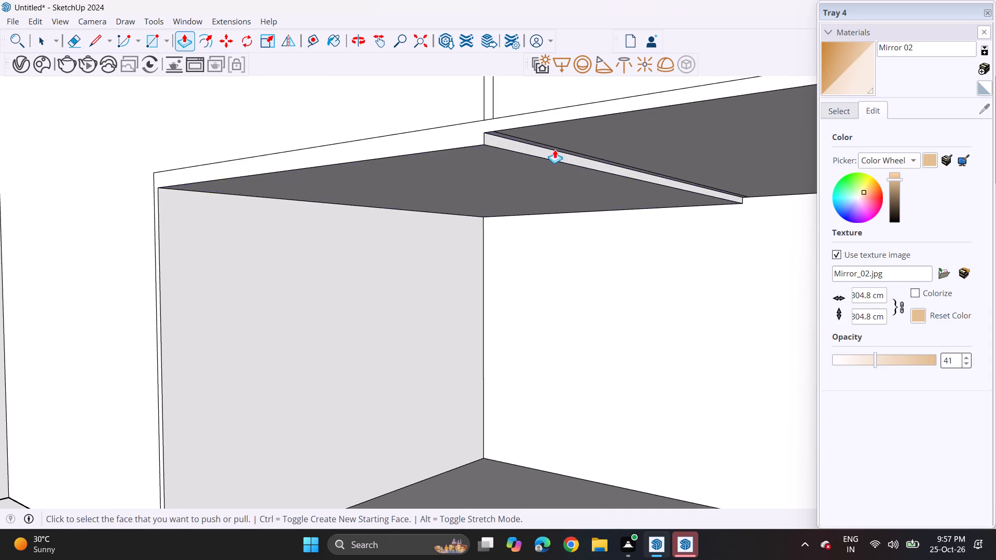
pyautogui.scroll(6, 519, 137)
pyautogui.doubleClick(507, 142)
pyautogui.tripleClick(530, 127)
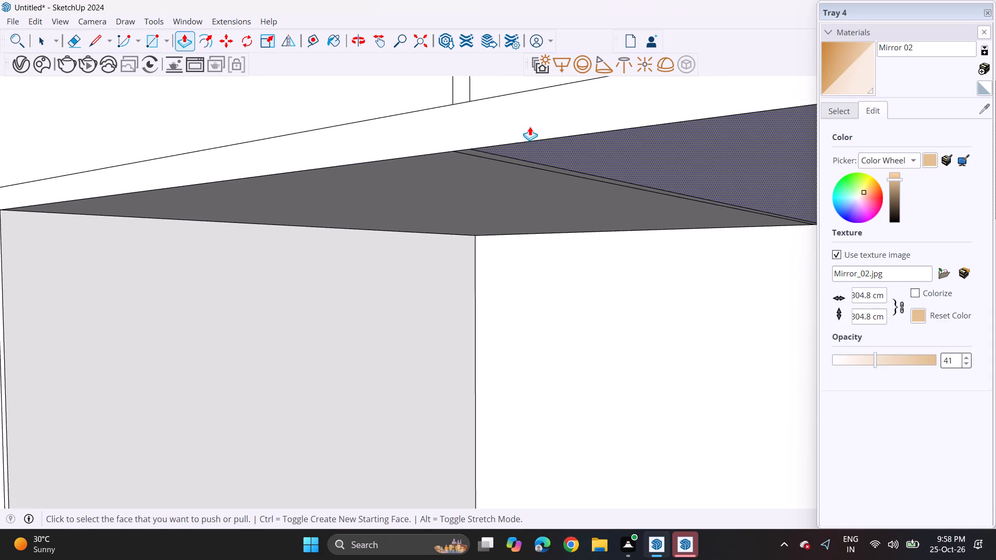
pyautogui.click(530, 127)
pyautogui.scroll(-17, 400, 178)
# Push/Pull the niche's side and bottom inner faces inward to thicken those panels.
pyautogui.doubleClick(235, 296)
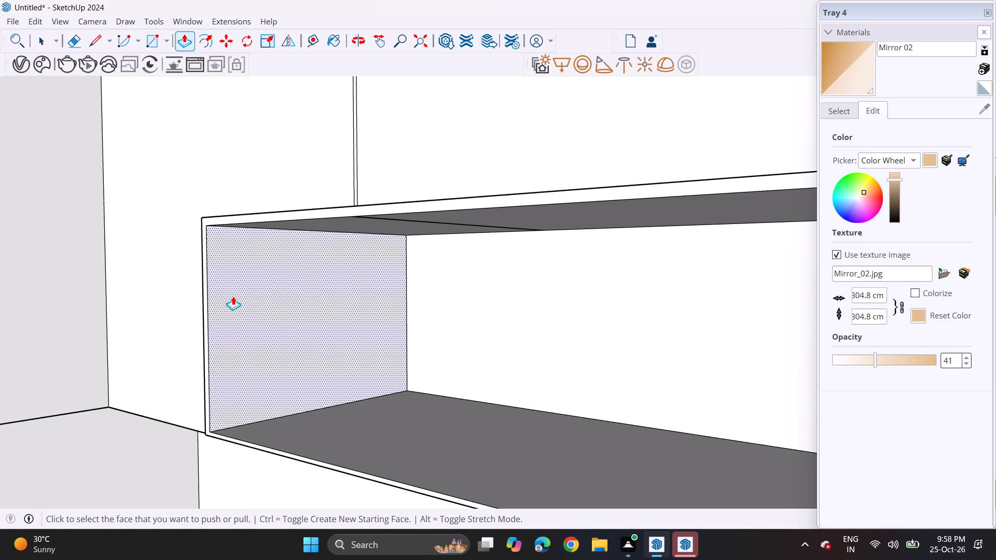
pyautogui.click(258, 443)
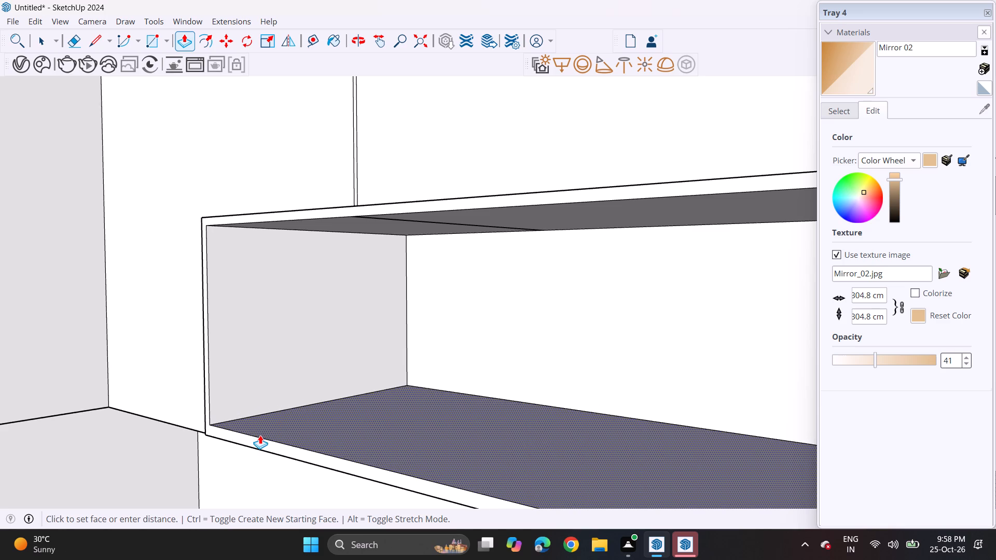
pyautogui.click(260, 431)
pyautogui.doubleClick(245, 391)
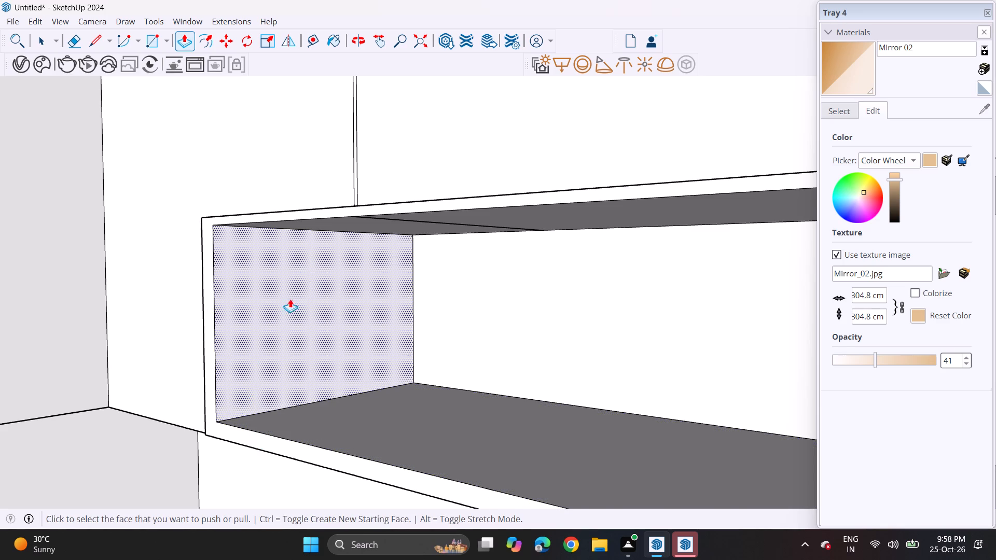
# Erase the leftover dividing lines across the underside of the niche's top panel.
pyautogui.scroll(-6, 309, 282)
pyautogui.moveTo(322, 274); pyautogui.dragTo(330, 167, button='middle')
pyautogui.scroll(5, 341, 270)
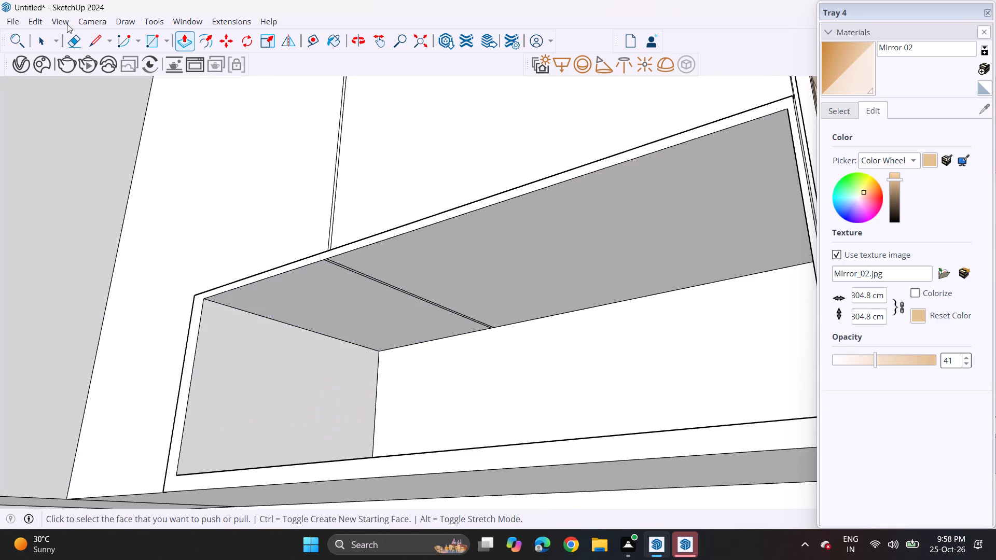
pyautogui.click(73, 40)
pyautogui.moveTo(409, 285); pyautogui.dragTo(390, 305)
pyautogui.moveTo(393, 296); pyautogui.dragTo(379, 365, button='middle')
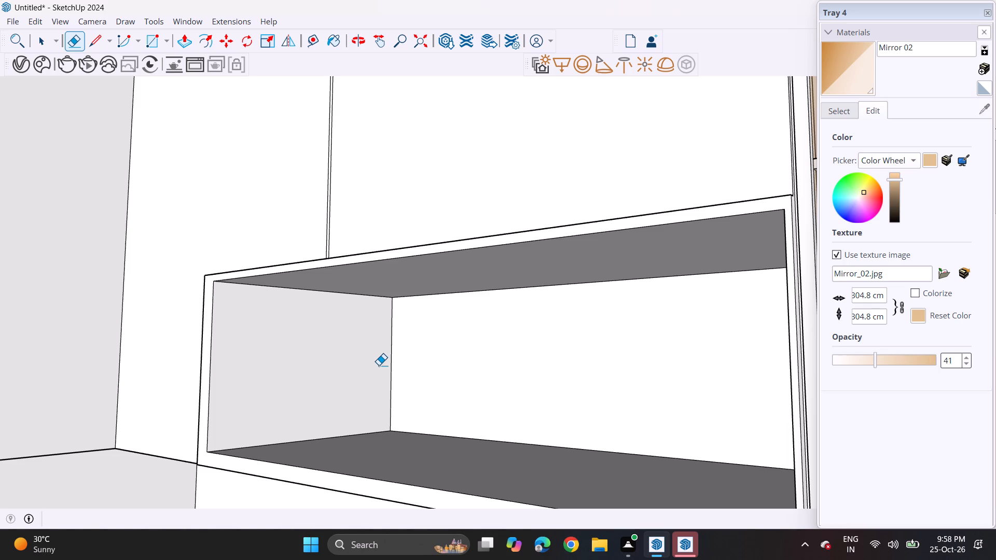
# Slightly adjust the niche's floor face height with Push/Pull.
pyautogui.scroll(-6, 374, 360)
pyautogui.moveTo(332, 402); pyautogui.dragTo(280, 336, button='middle')
pyautogui.scroll(-4, 276, 336)
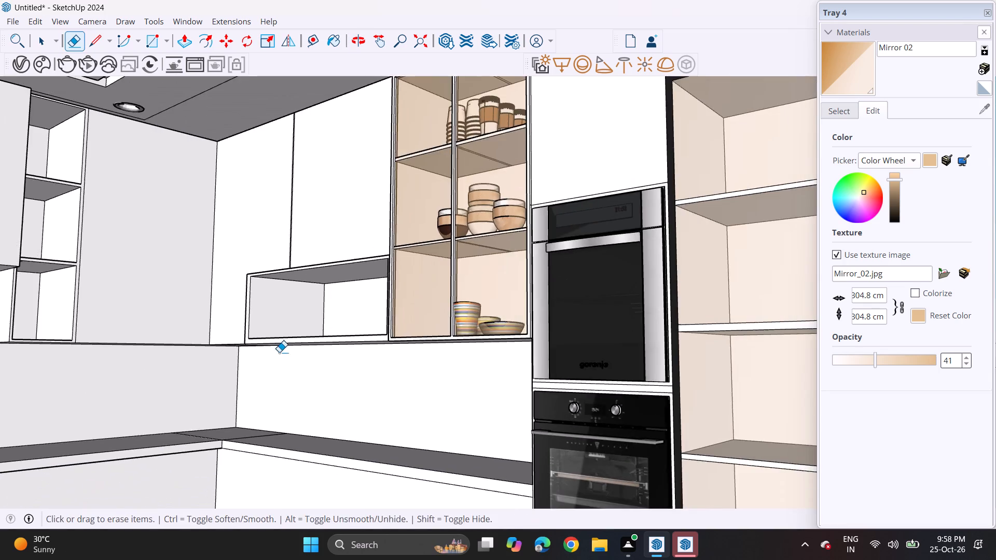
pyautogui.moveTo(295, 354); pyautogui.dragTo(288, 410, button='middle')
pyautogui.scroll(-5, 284, 396)
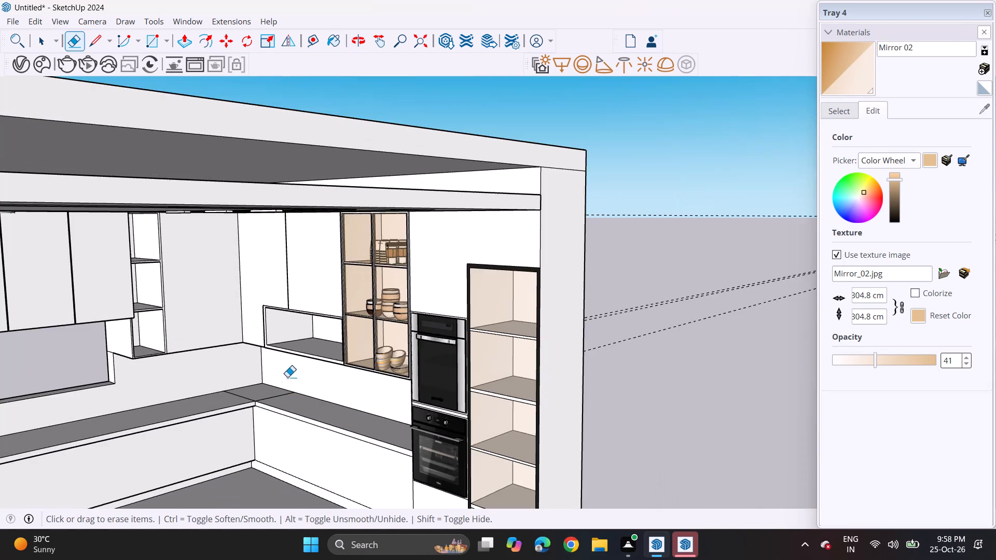
pyautogui.scroll(5, 290, 348)
pyautogui.click(180, 40)
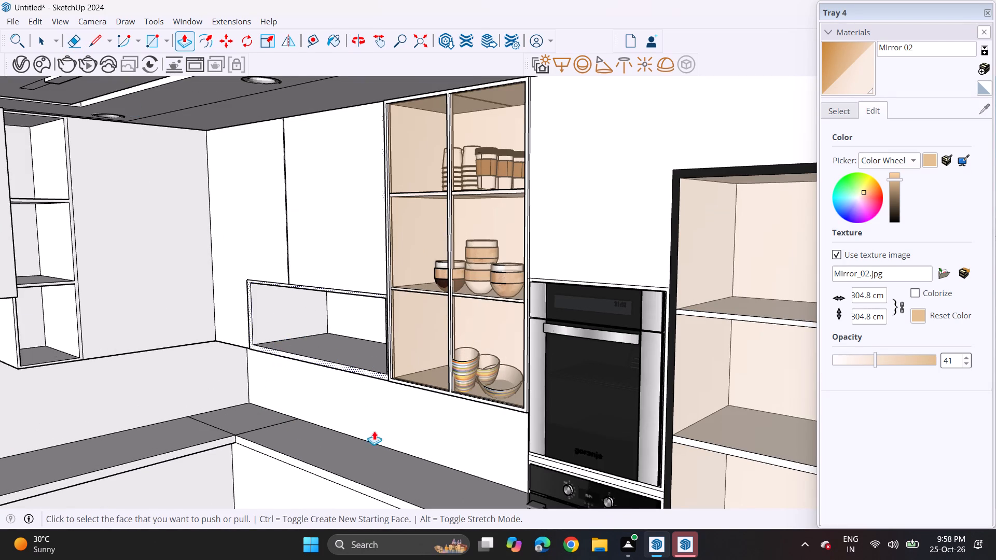
pyautogui.scroll(5, 301, 336)
pyautogui.click(312, 355)
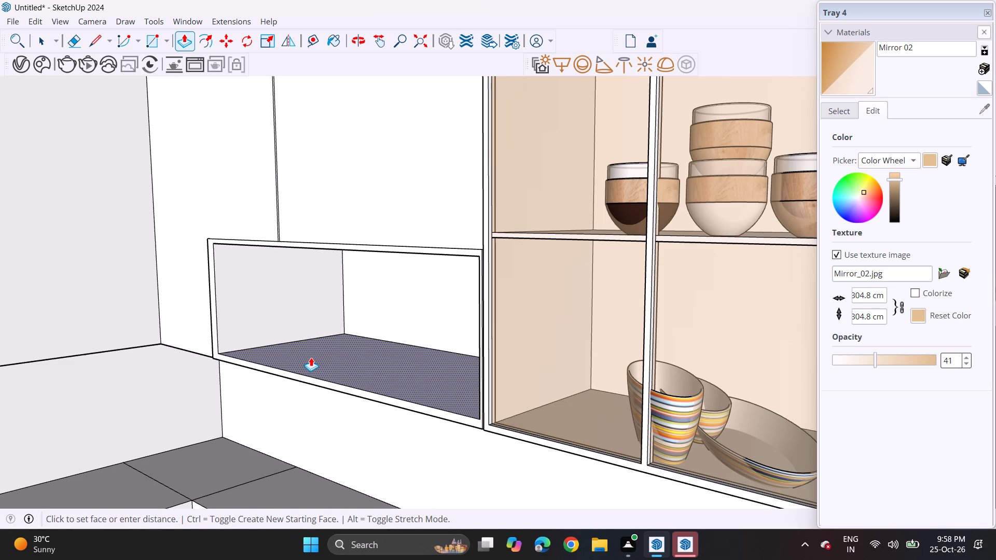
pyautogui.click(311, 357)
pyautogui.scroll(-3, 311, 357)
# Import the KITCHEN+ITEMS+(1) (1) model from the Downloads folder and place it in the open space outside the kitchen.
pyautogui.press('space')
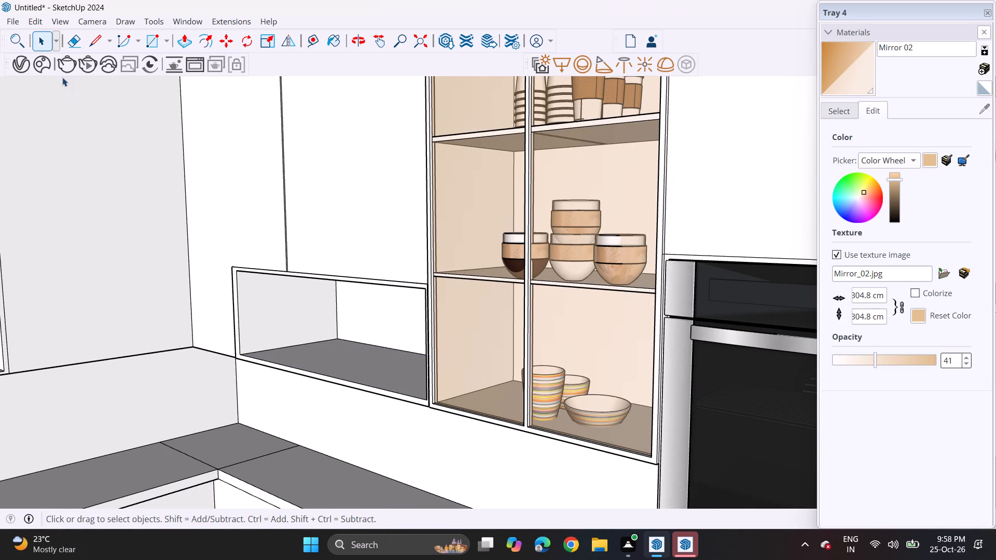
pyautogui.click(12, 16)
pyautogui.click(47, 206)
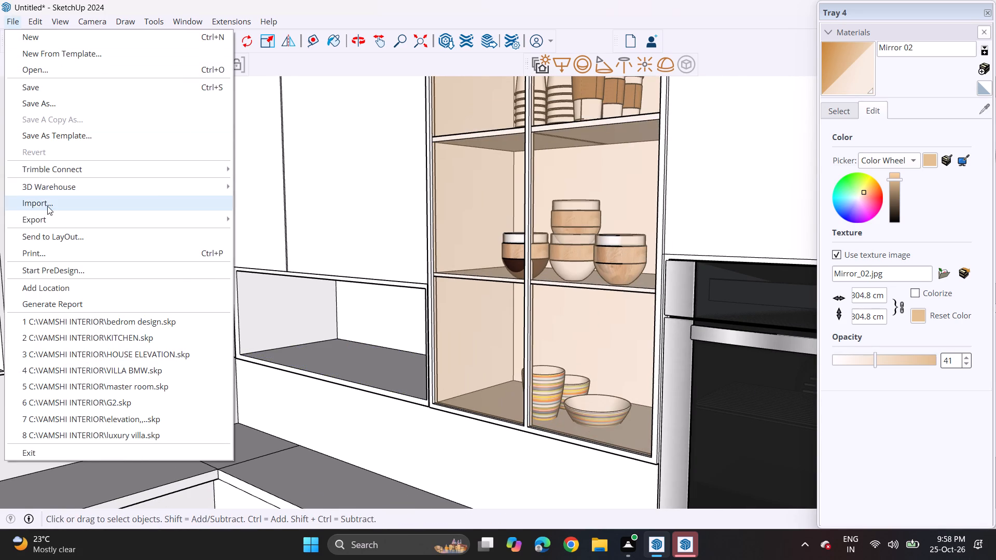
pyautogui.scroll(4, 370, 170)
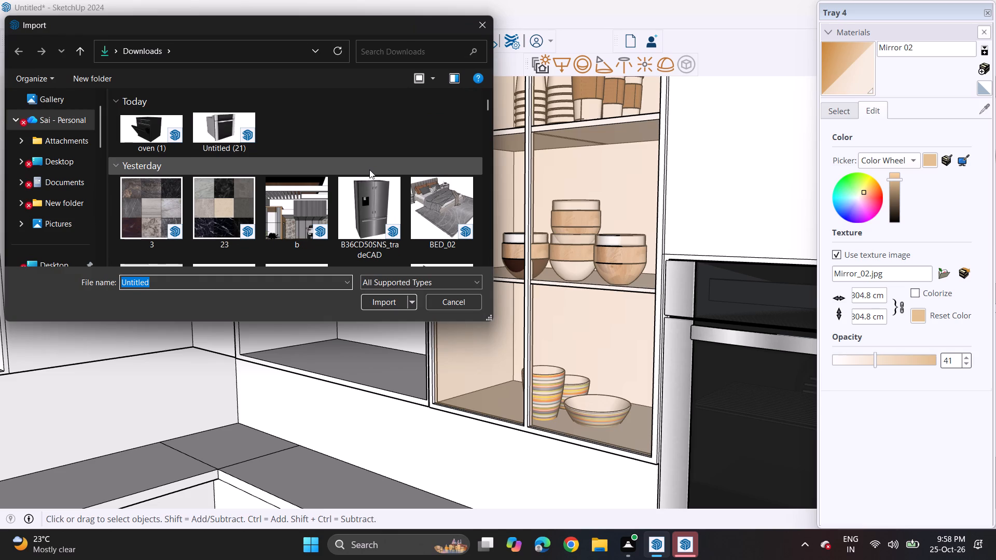
pyautogui.scroll(-3, 369, 170)
pyautogui.scroll(1, 368, 170)
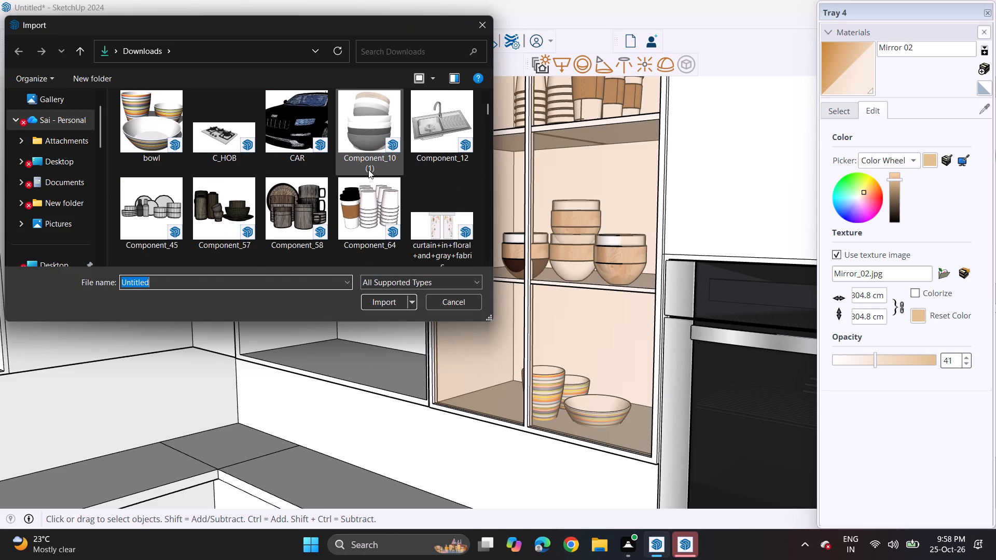
pyautogui.scroll(-2, 369, 170)
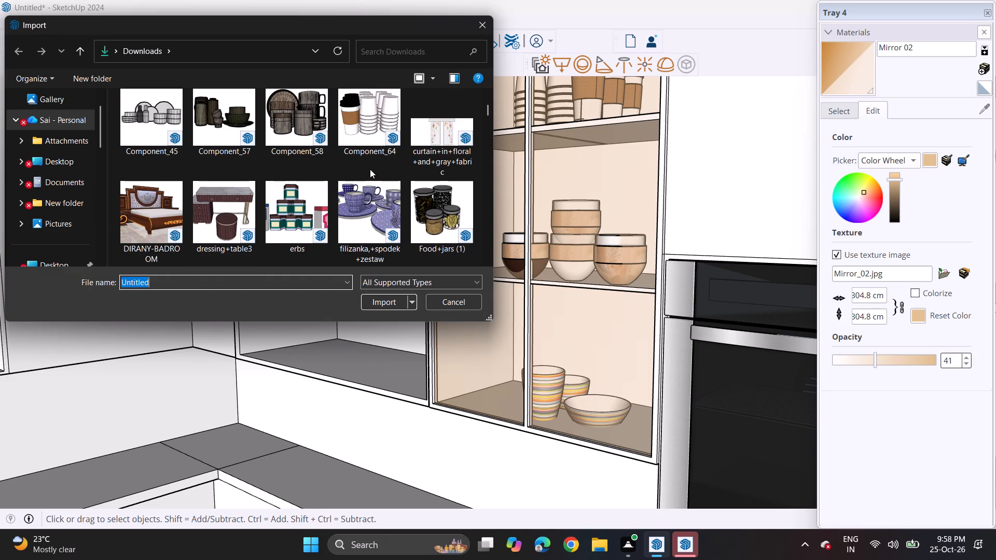
pyautogui.scroll(-4, 320, 208)
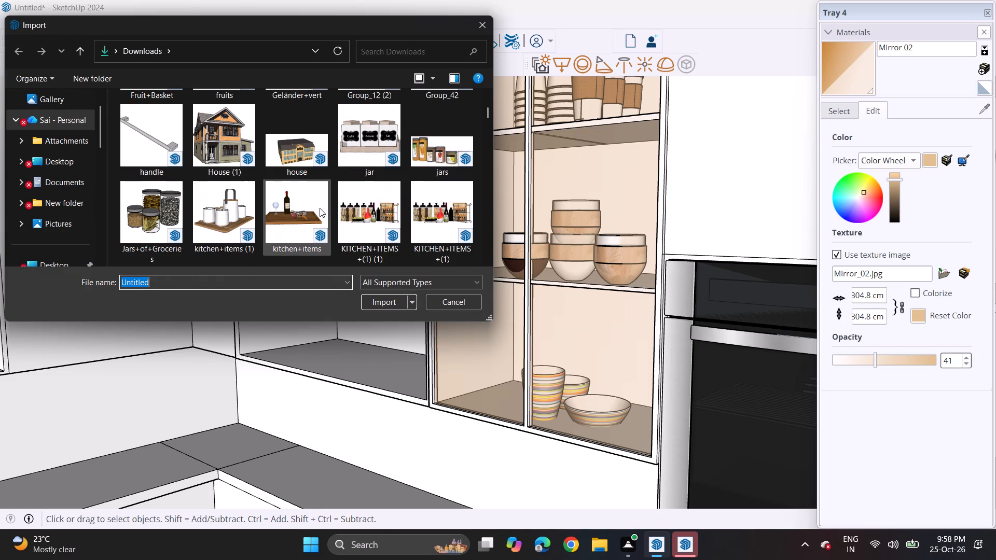
pyautogui.click(368, 213)
pyautogui.click(384, 295)
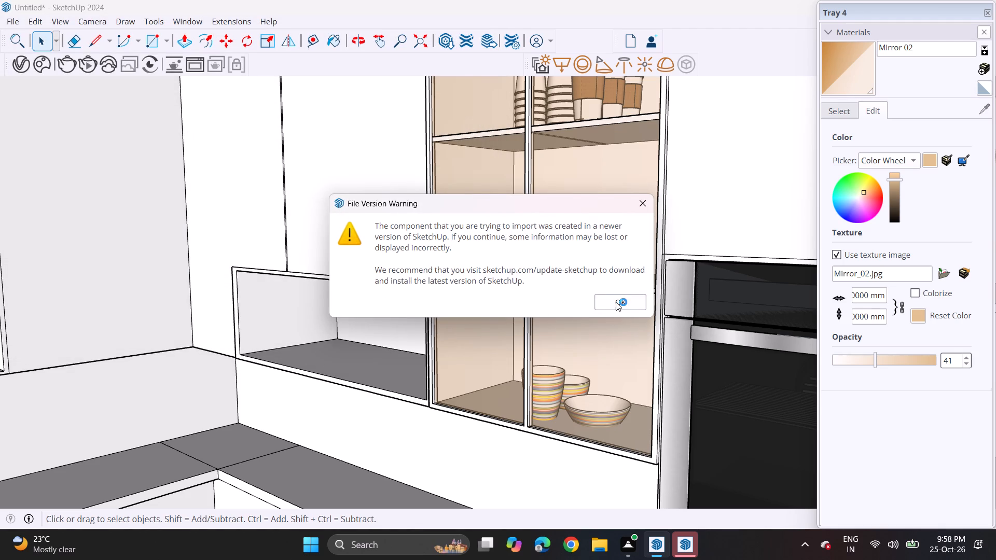
pyautogui.click(614, 304)
pyautogui.scroll(-7, 193, 362)
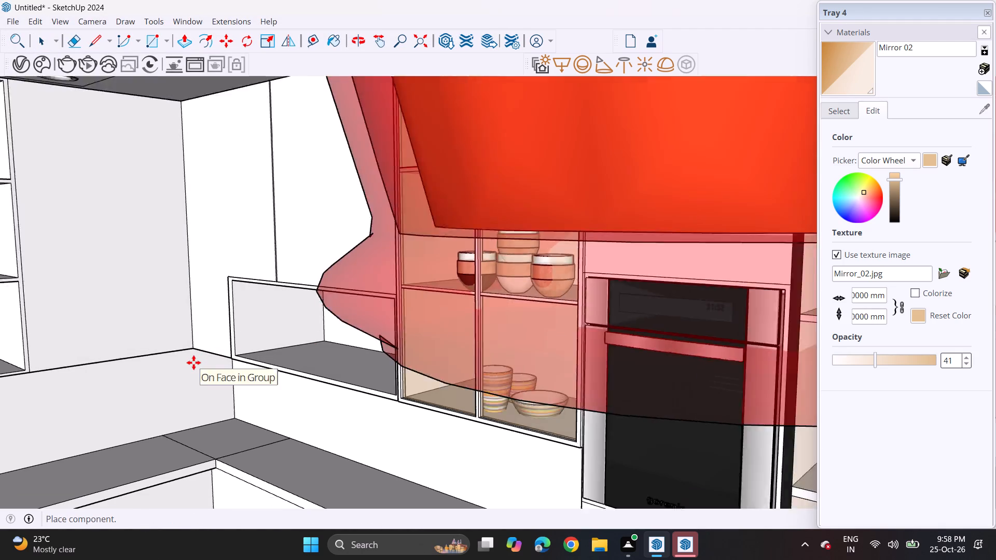
pyautogui.moveTo(353, 301); pyautogui.dragTo(290, 296, button='middle')
pyautogui.scroll(1, 287, 293)
pyautogui.scroll(-8, 282, 292)
pyautogui.scroll(1, 287, 304)
pyautogui.scroll(-16, 287, 304)
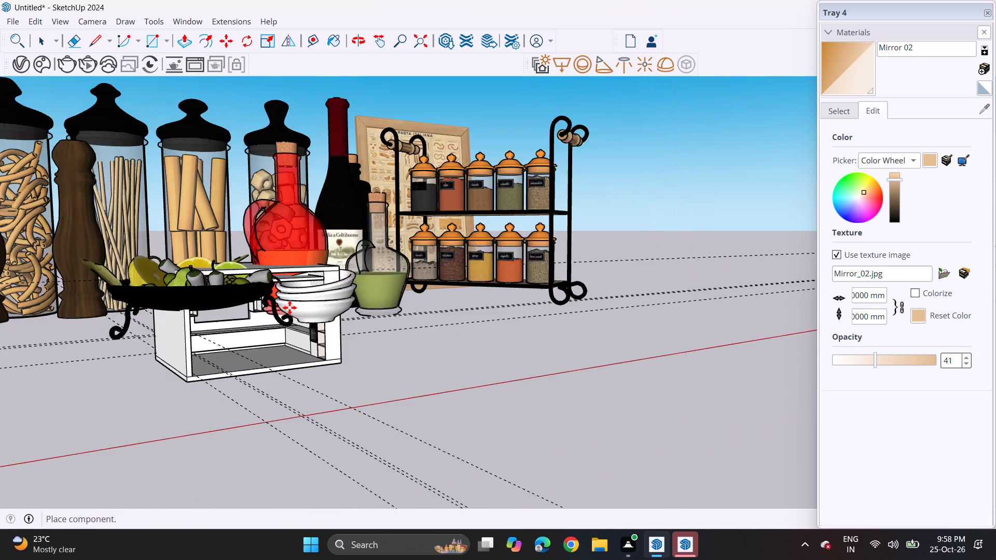
pyautogui.scroll(-8, 289, 307)
pyautogui.click(501, 320)
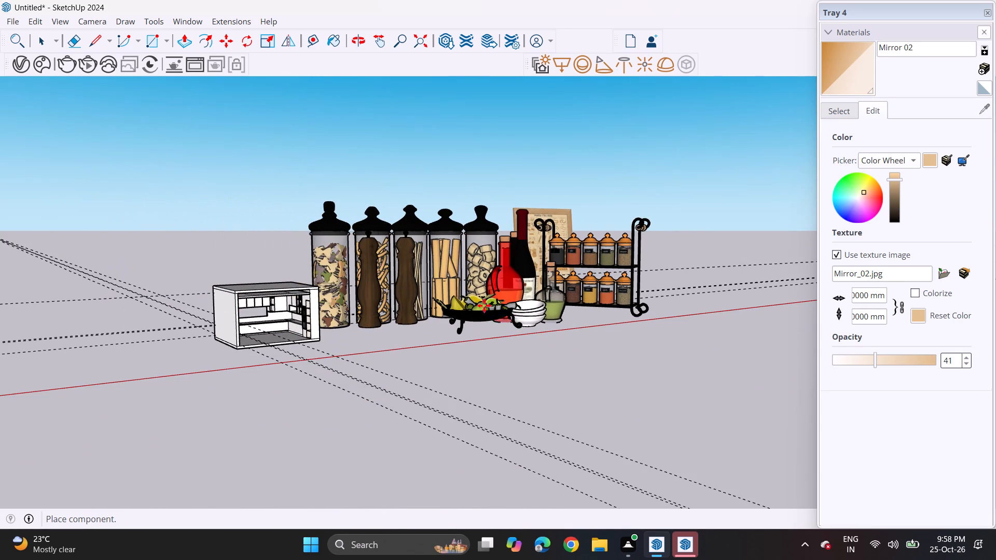
# Scale the imported kitchen items set down uniformly in two passes to a small fraction of its imported size.
pyautogui.click(267, 44)
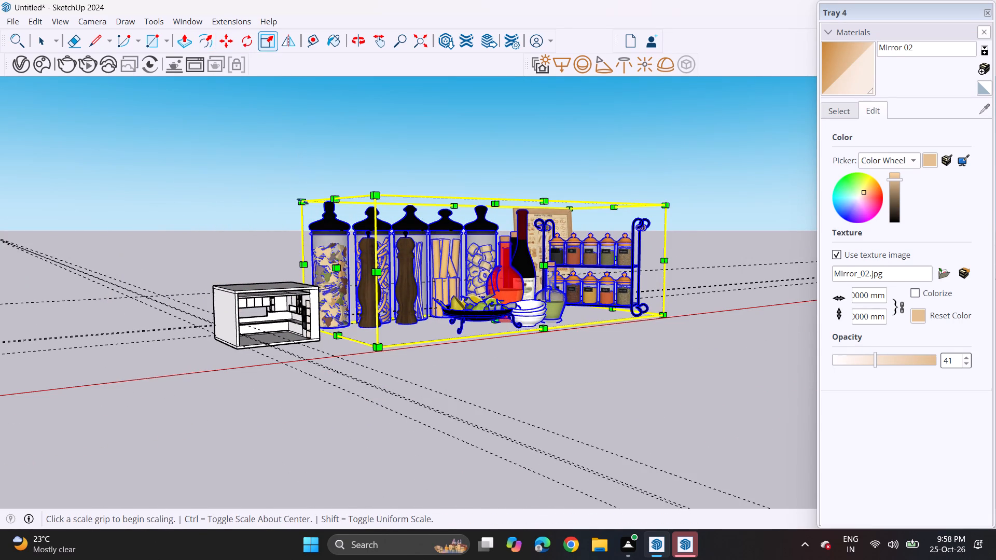
pyautogui.click(304, 202)
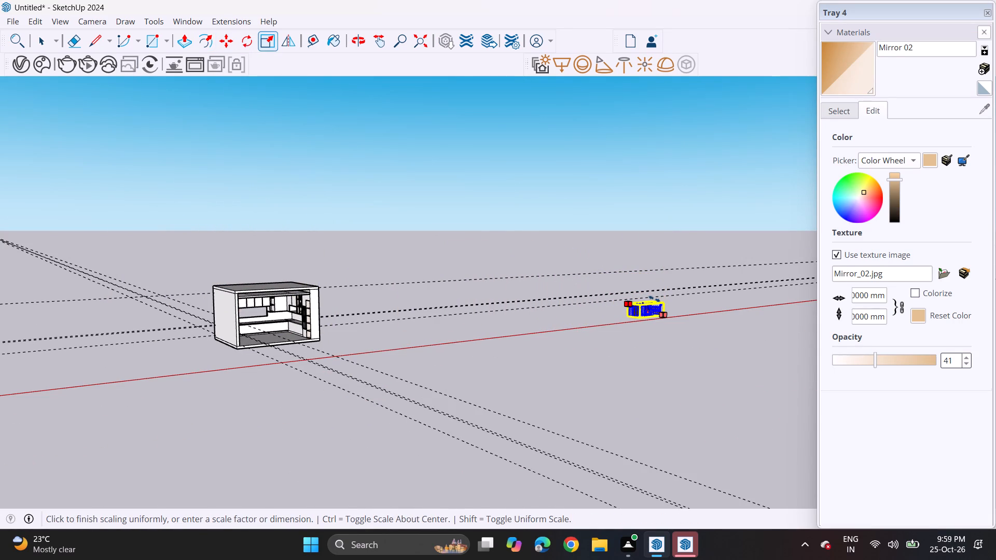
pyautogui.click(654, 299)
pyautogui.scroll(19, 632, 309)
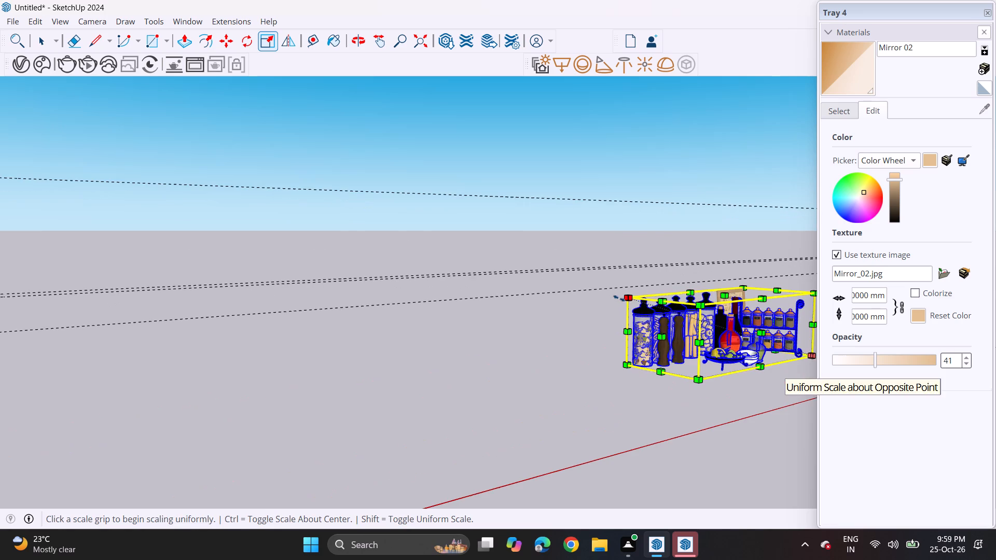
pyautogui.click(630, 298)
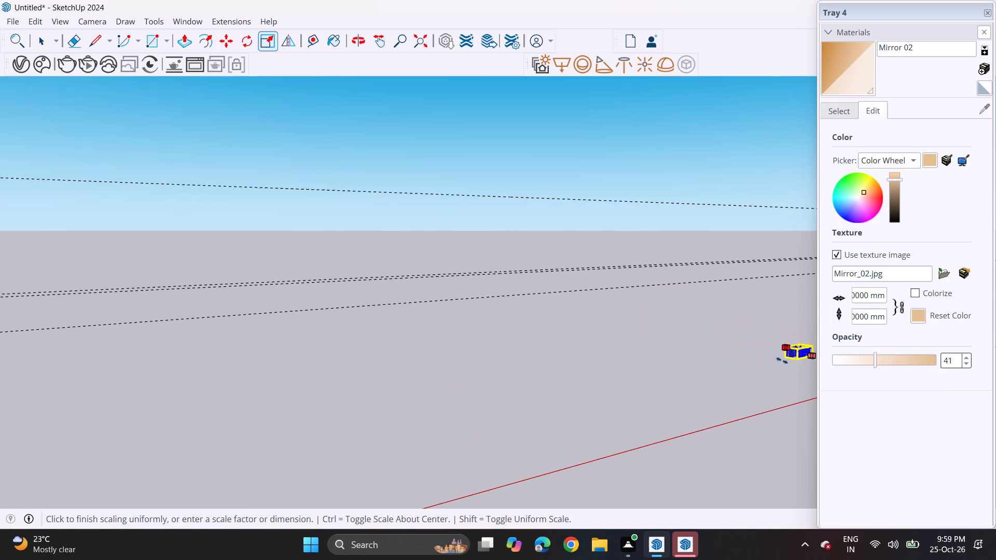
pyautogui.click(782, 360)
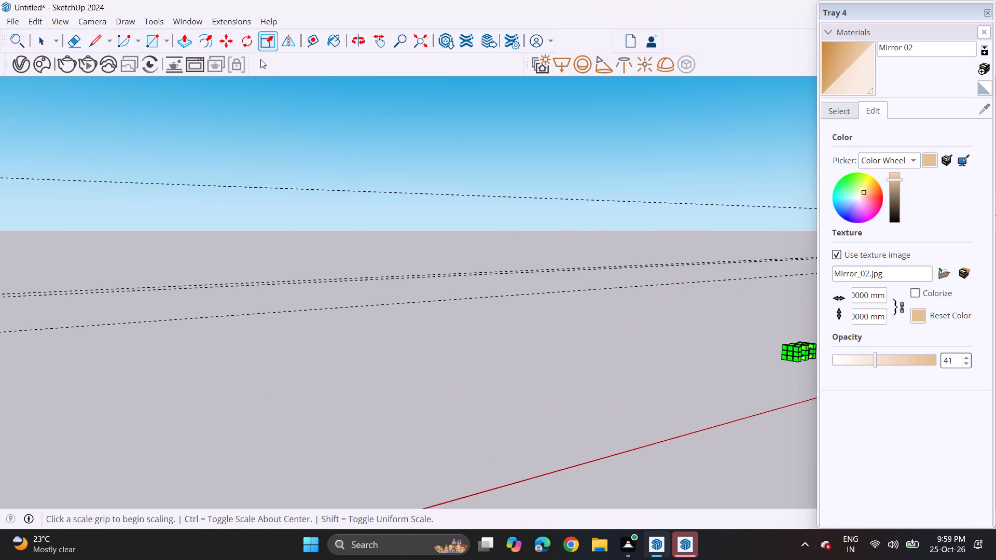
# Rotate the kitchen items set horizontally so that its long side runs parallel to the niche wall.
pyautogui.click(244, 40)
pyautogui.scroll(2, 511, 213)
pyautogui.moveTo(500, 248); pyautogui.dragTo(500, 315, button='middle')
pyautogui.moveTo(528, 330); pyautogui.dragTo(140, 279, button='middle')
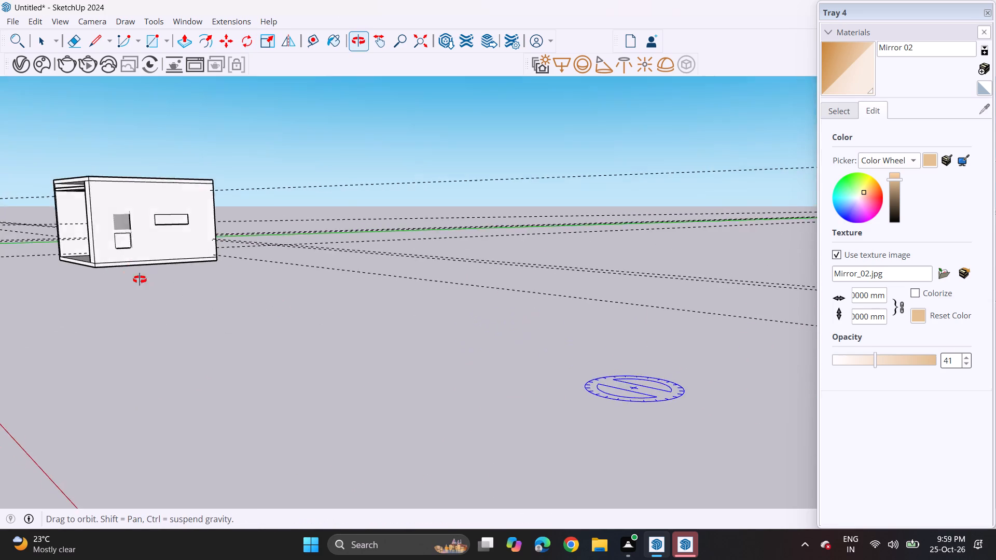
pyautogui.moveTo(140, 279); pyautogui.dragTo(604, 340, button='middle')
pyautogui.moveTo(591, 338); pyautogui.dragTo(178, 213, button='middle')
pyautogui.moveTo(494, 248); pyautogui.dragTo(0, 198, button='middle')
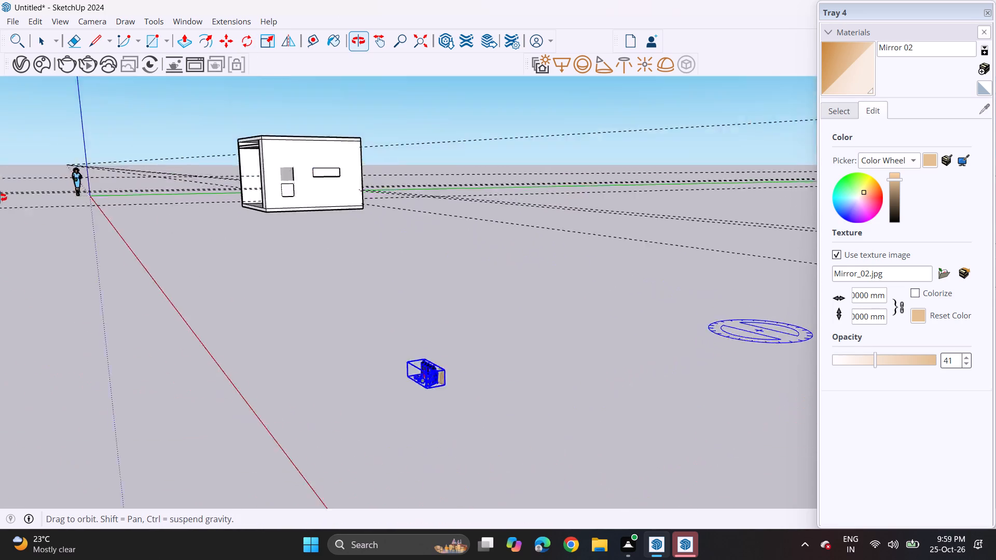
pyautogui.moveTo(0, 198); pyautogui.dragTo(740, 260, button='middle')
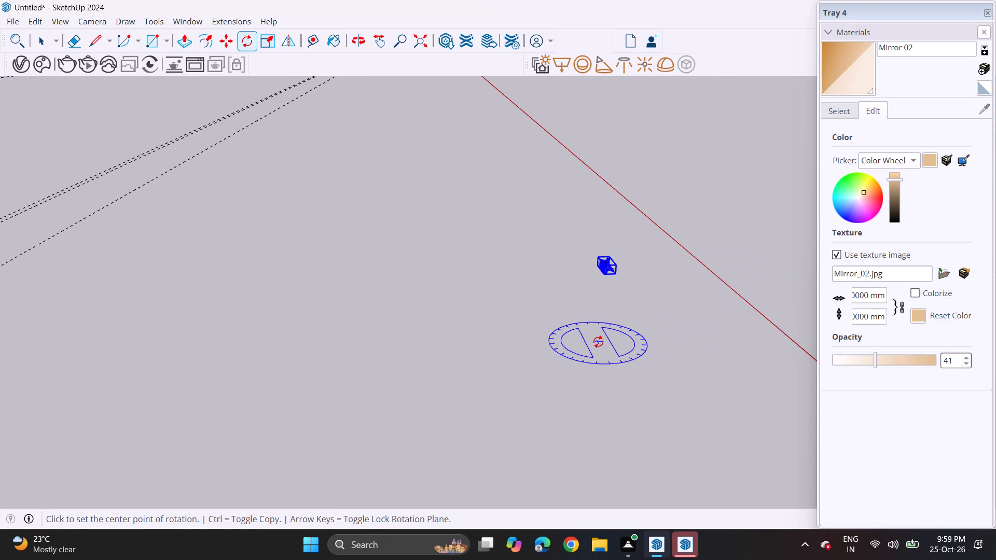
pyautogui.click(598, 342)
pyautogui.click(576, 312)
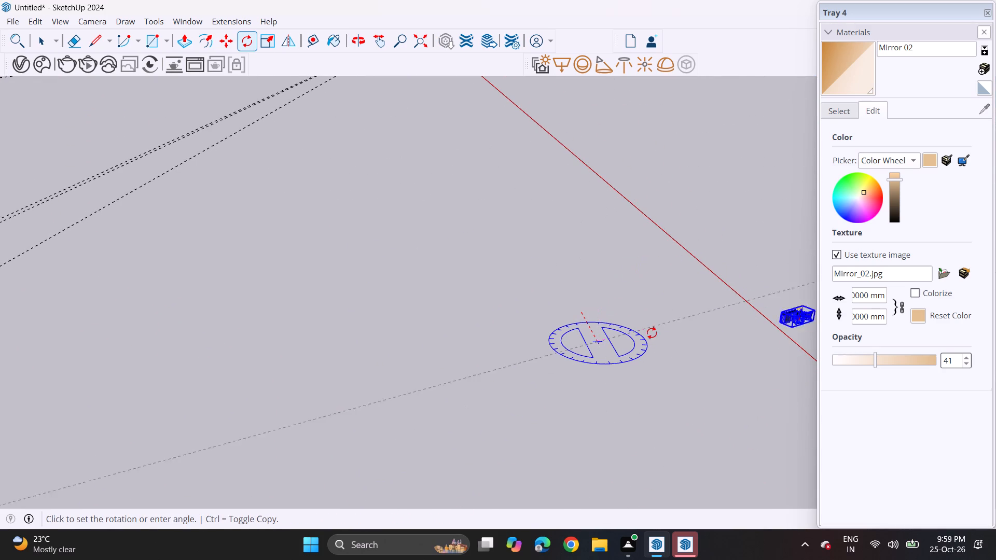
pyautogui.click(655, 333)
# Move the kitchen items set from outside the room into the open niche beside the glass-door unit.
pyautogui.scroll(-6, 599, 332)
pyautogui.moveTo(520, 345); pyautogui.dragTo(379, 303, button='middle')
pyautogui.scroll(1, 383, 305)
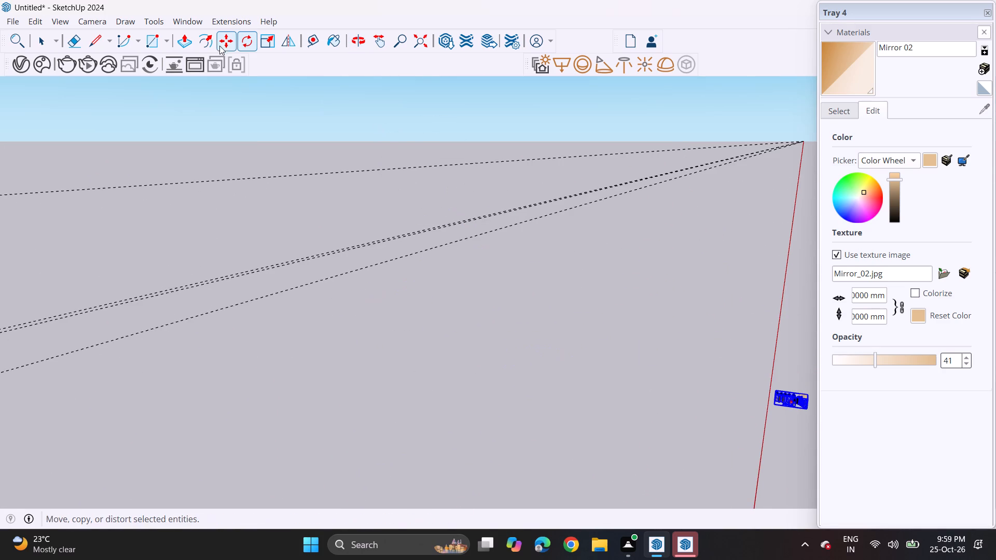
pyautogui.click(226, 38)
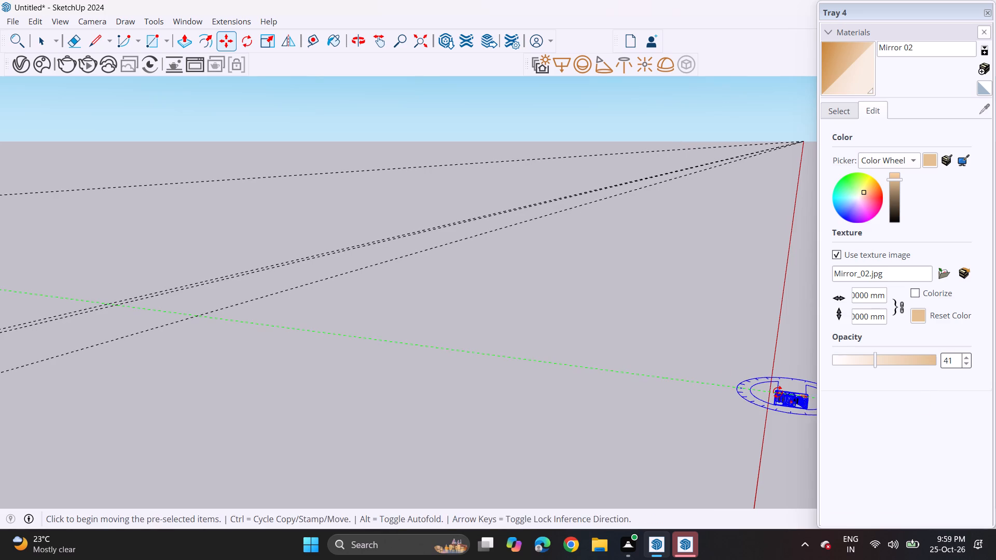
pyautogui.click(775, 387)
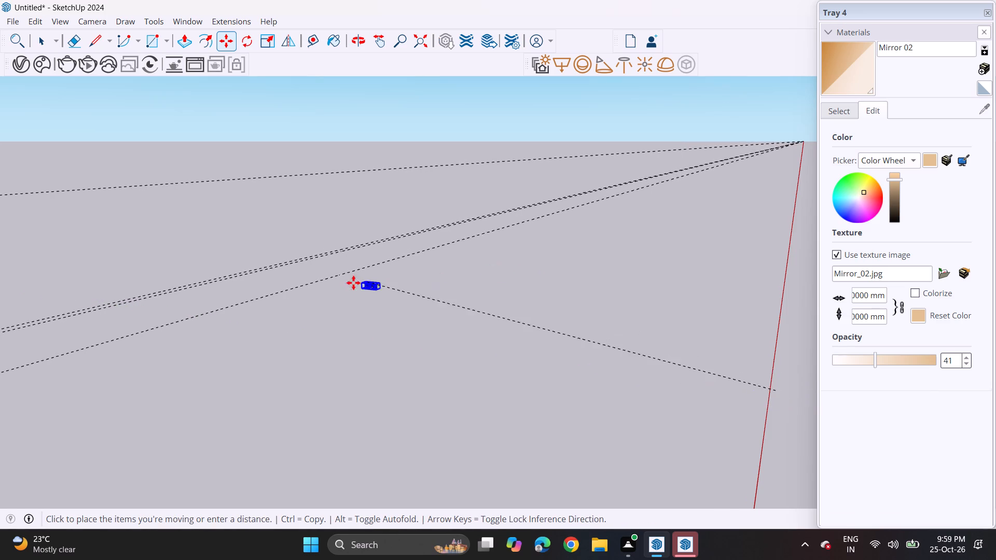
pyautogui.scroll(-8, 334, 285)
pyautogui.scroll(-1, 250, 309)
pyautogui.scroll(1, 224, 320)
pyautogui.keyDown('shift'); pyautogui.moveTo(224, 317); pyautogui.dragTo(565, 138, button='middle'); pyautogui.keyUp('shift')
pyautogui.scroll(-5, 385, 279)
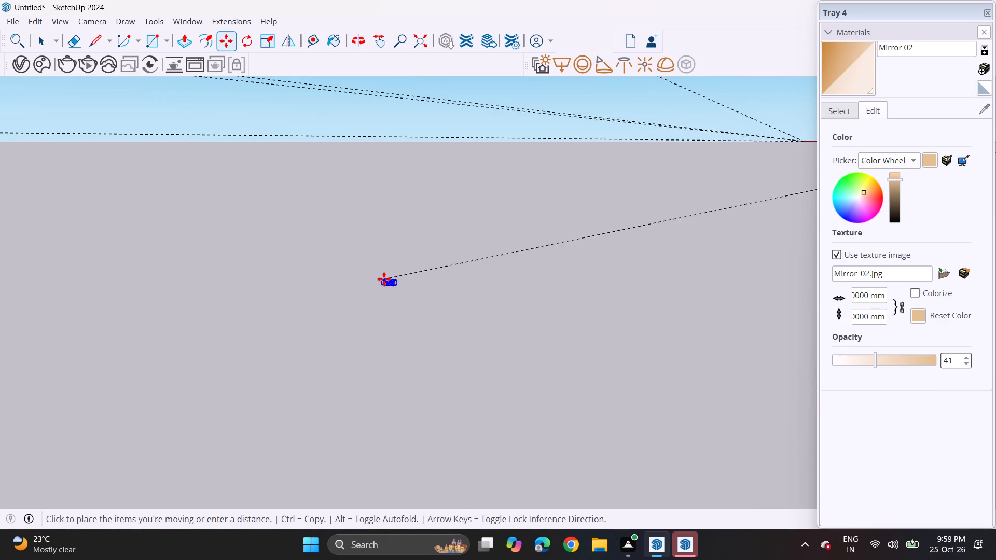
pyautogui.scroll(-1, 384, 279)
pyautogui.scroll(-9, 355, 228)
pyautogui.scroll(2, 349, 222)
pyautogui.scroll(-4, 349, 222)
pyautogui.scroll(1, 349, 222)
pyautogui.scroll(-2, 349, 222)
pyautogui.keyDown('shift'); pyautogui.moveTo(199, 211); pyautogui.dragTo(305, 222, button='middle'); pyautogui.keyUp('shift')
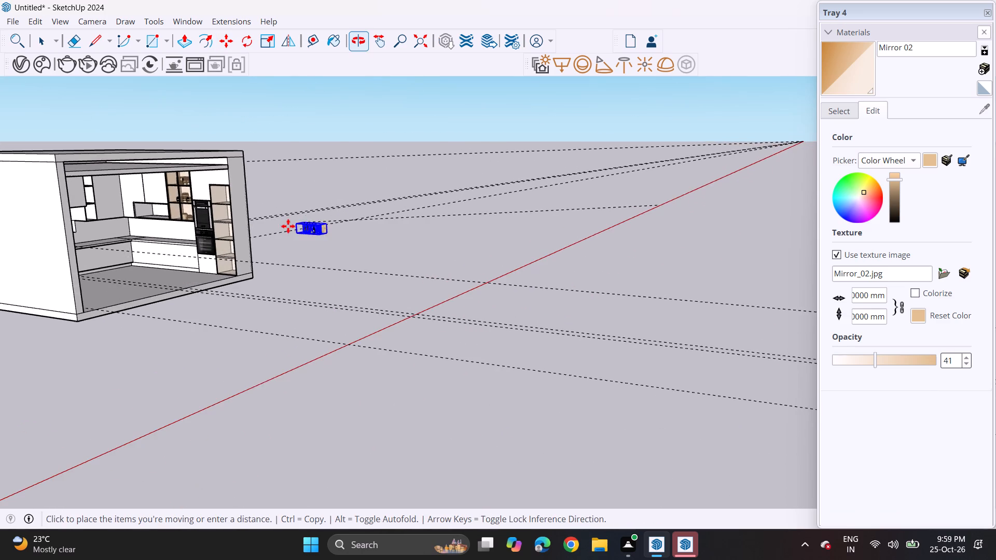
pyautogui.scroll(12, 146, 232)
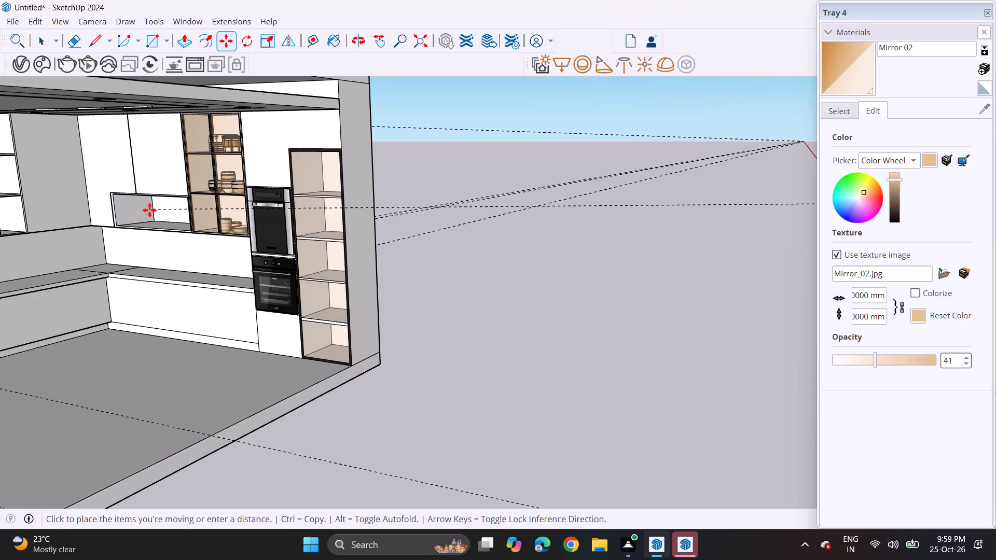
pyautogui.click(153, 207)
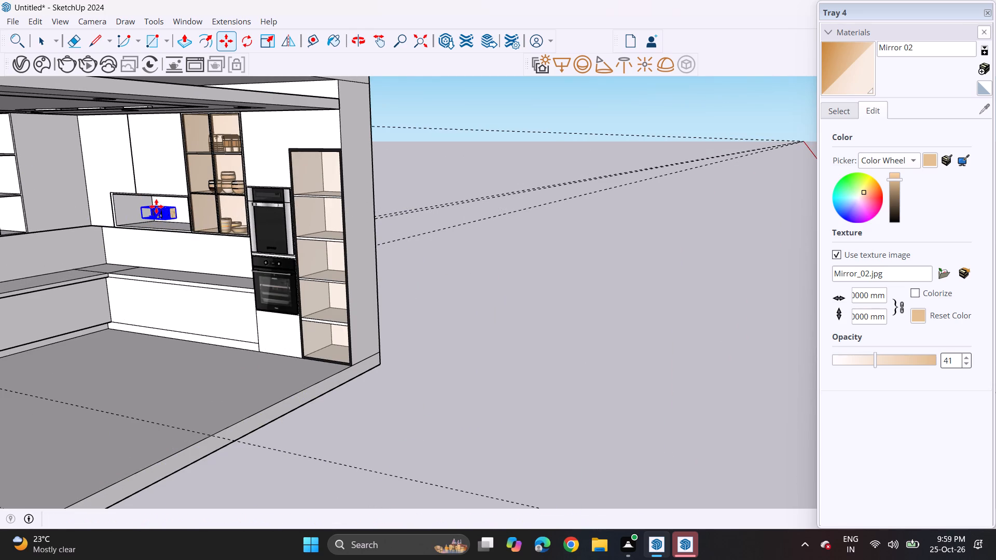
# Move the kitchen items set down toward the niche floor, near the end next to the glass-door unit.
pyautogui.moveTo(181, 187); pyautogui.dragTo(201, 216, button='middle')
pyautogui.scroll(2, 174, 194)
pyautogui.scroll(-2, 174, 194)
pyautogui.scroll(14, 174, 194)
pyautogui.scroll(1, 149, 253)
pyautogui.moveTo(151, 253); pyautogui.dragTo(188, 223, button='middle')
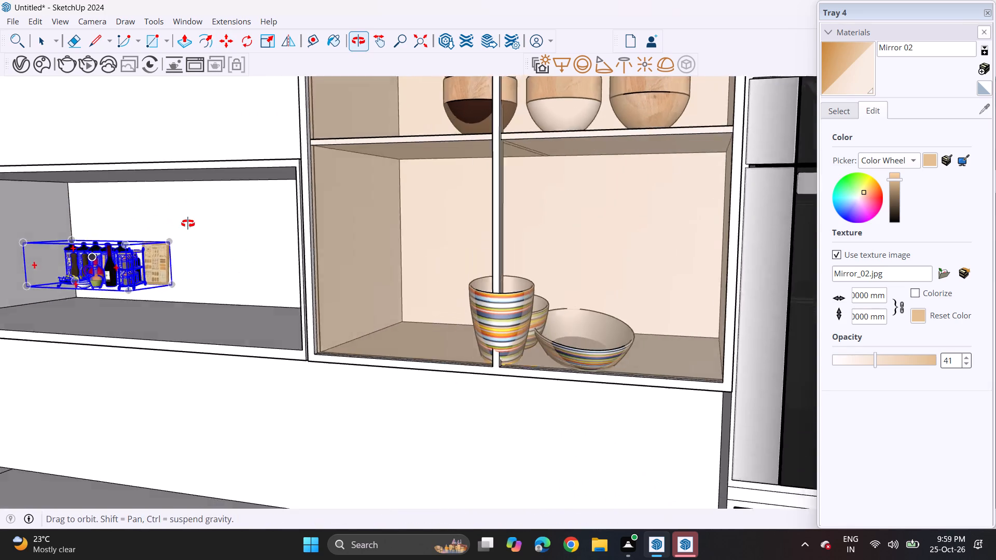
pyautogui.moveTo(188, 223); pyautogui.dragTo(208, 230, button='middle')
pyautogui.scroll(1, 164, 267)
pyautogui.keyDown('shift'); pyautogui.moveTo(164, 265); pyautogui.dragTo(281, 269, button='middle'); pyautogui.keyUp('shift')
pyautogui.scroll(1, 280, 273)
pyautogui.click(284, 260)
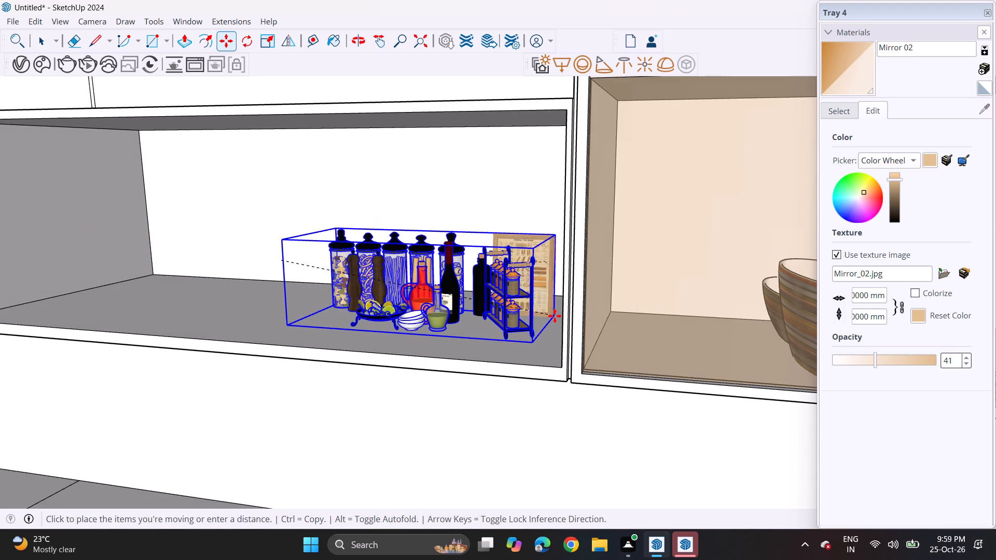
pyautogui.click(555, 315)
# Scale the kitchen items set up uniformly so that it fills most of the niche's width.
pyautogui.click(266, 39)
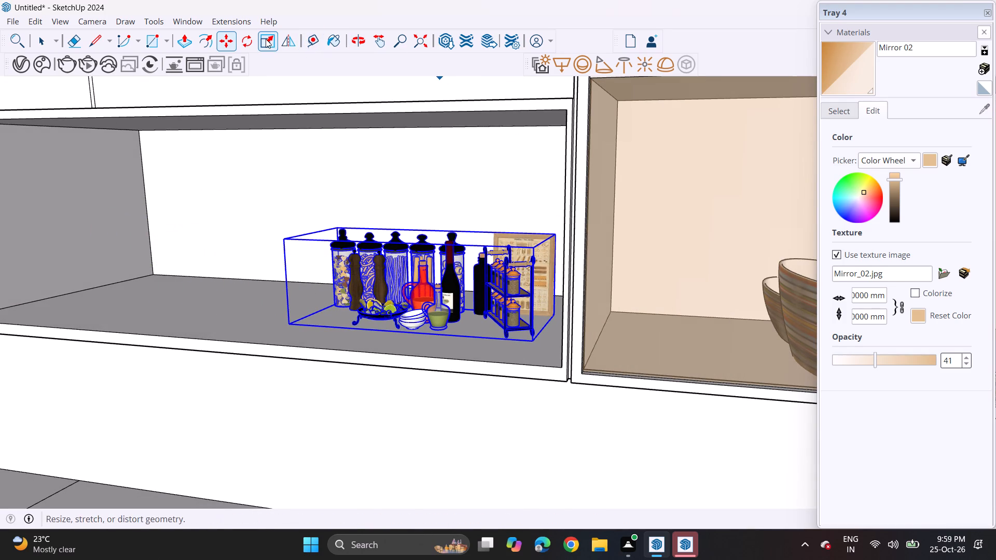
pyautogui.click(335, 224)
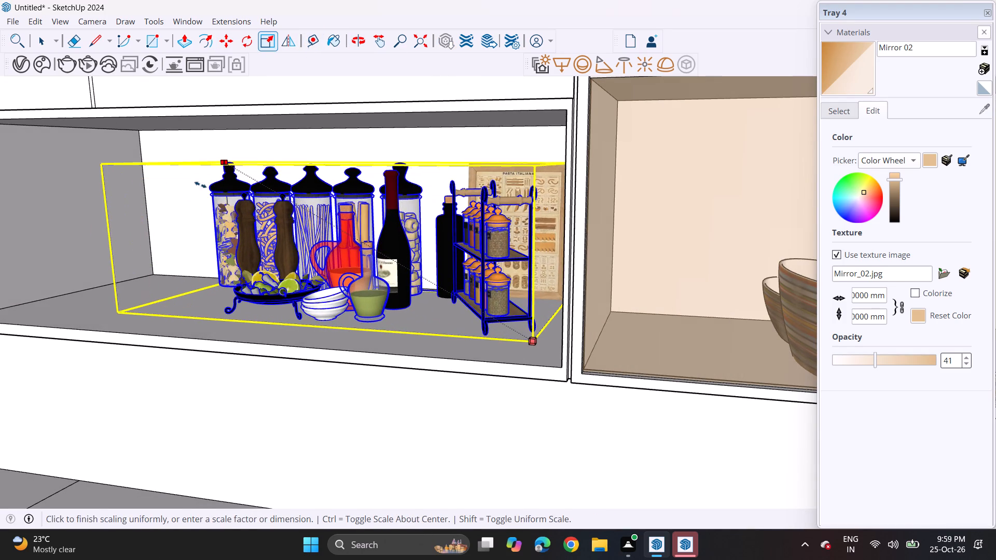
pyautogui.click(200, 185)
# Reposition the enlarged kitchen items set within the niche so that it rests on the floor, clear of the side panels.
pyautogui.click(217, 39)
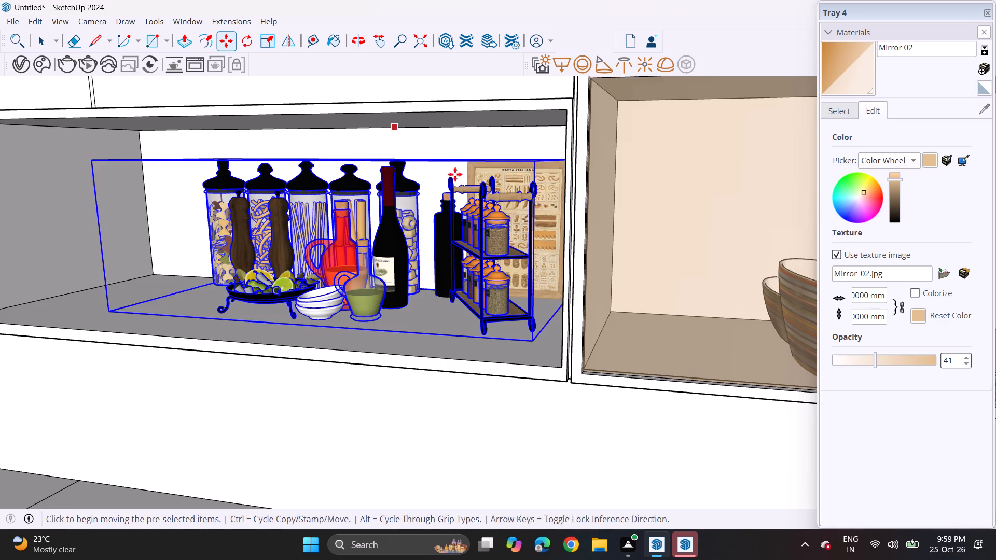
pyautogui.moveTo(458, 178); pyautogui.dragTo(429, 146, button='middle')
pyautogui.click(387, 218)
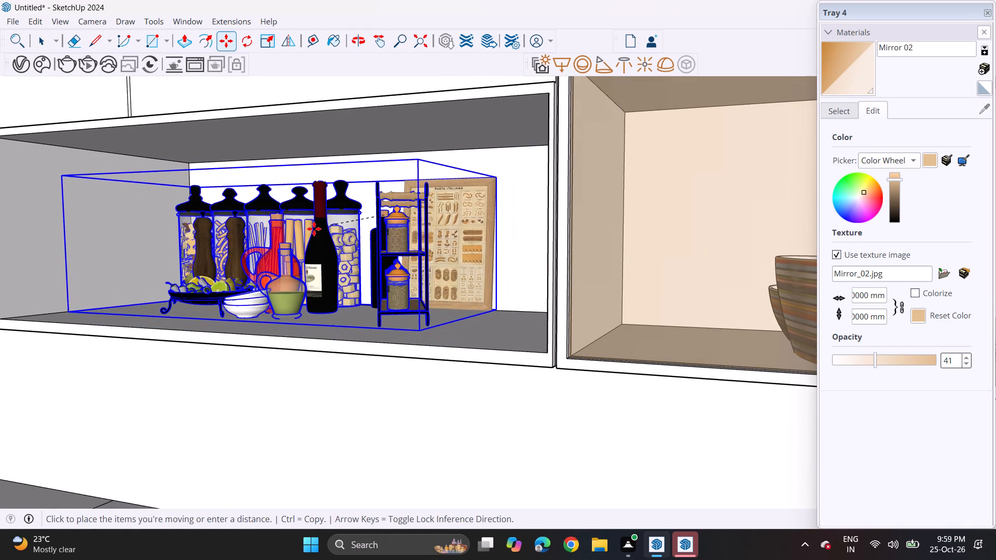
pyautogui.click(305, 219)
pyautogui.moveTo(462, 251); pyautogui.dragTo(475, 317, button='middle')
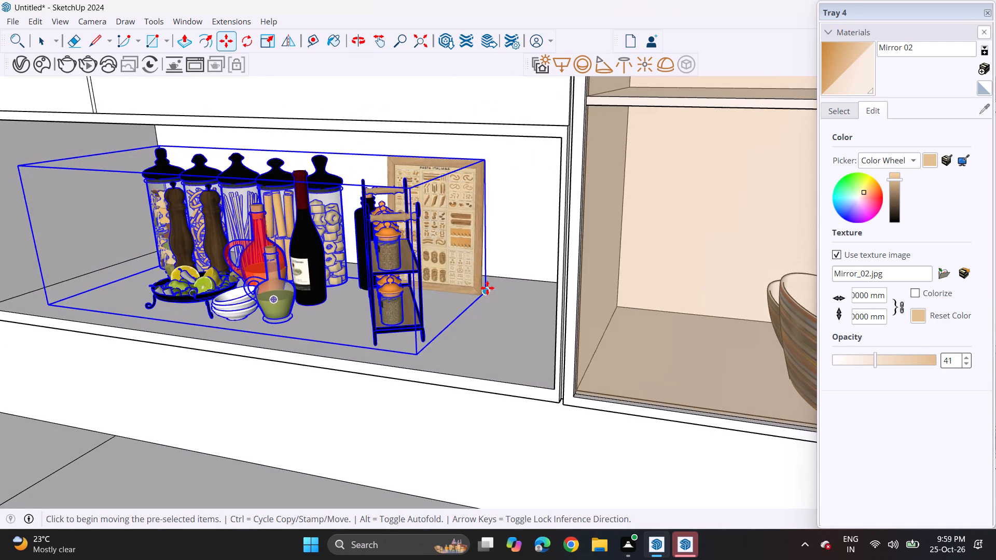
pyautogui.click(487, 288)
pyautogui.click(503, 276)
pyautogui.moveTo(474, 293); pyautogui.dragTo(440, 191, button='middle')
pyautogui.click(518, 320)
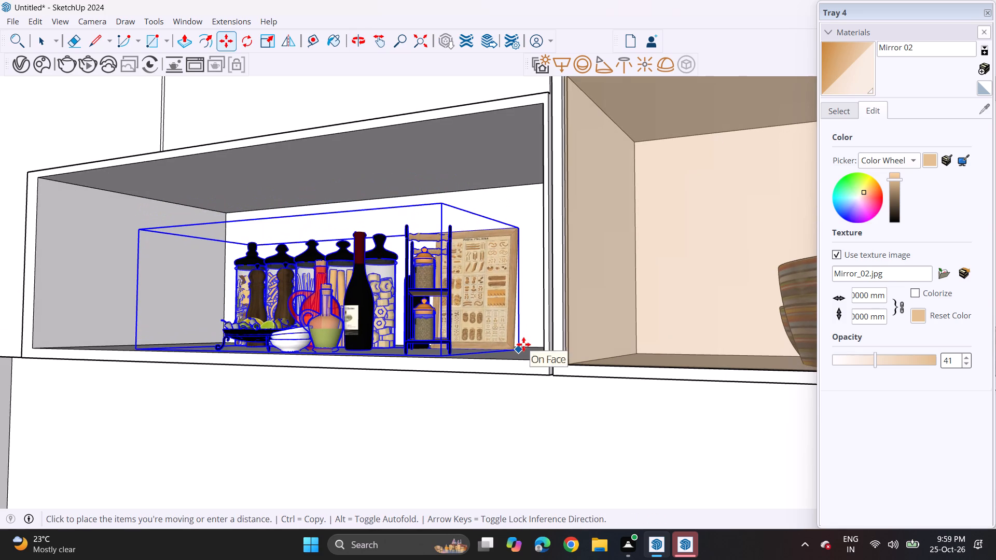
pyautogui.click(523, 344)
pyautogui.moveTo(422, 299); pyautogui.dragTo(410, 372, button='middle')
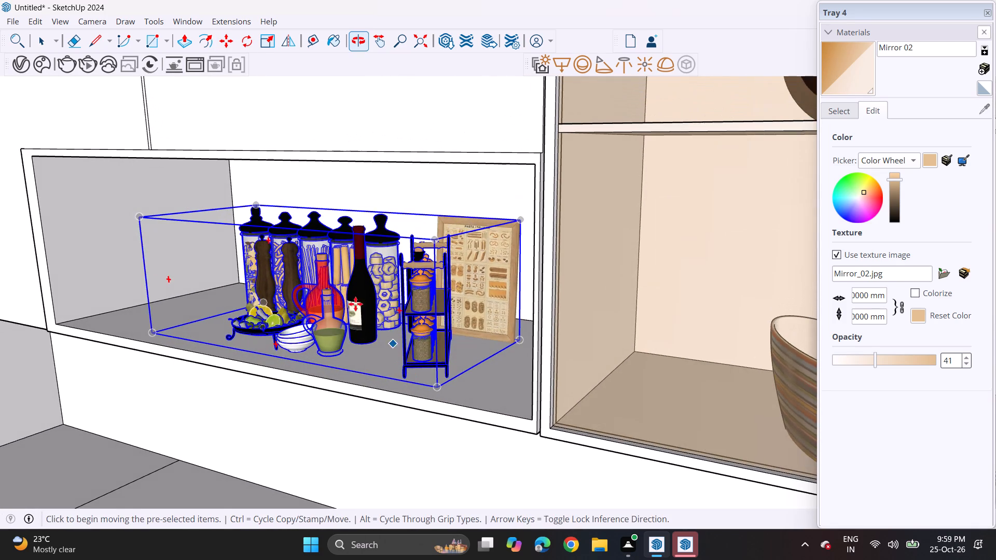
# Move the kitchen items set slightly forward, toward the open front of the niche.
pyautogui.click(334, 264)
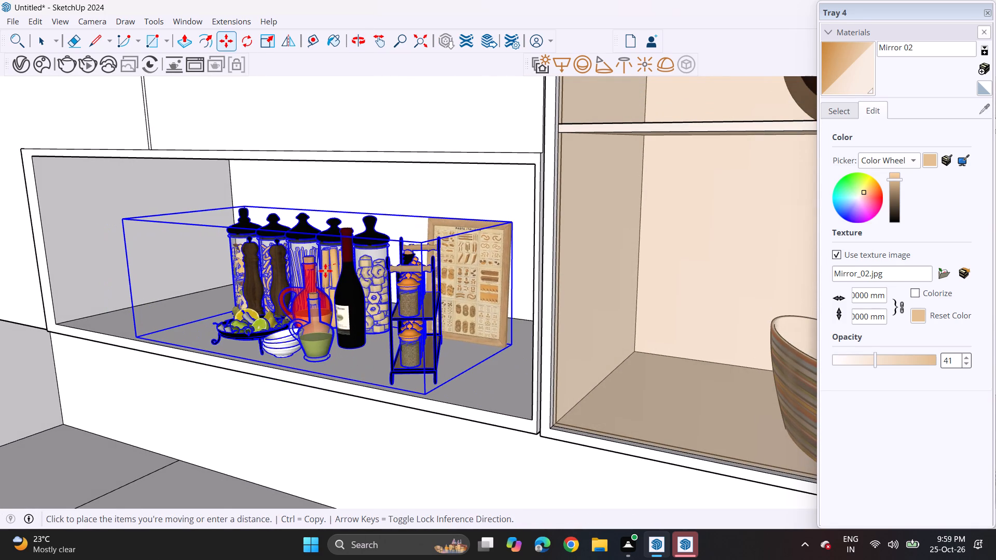
pyautogui.click(325, 271)
# Scale the kitchen items set along the niche's width from its end farthest from the glass-door unit, and deselect it.
pyautogui.moveTo(326, 291); pyautogui.dragTo(322, 262, button='middle')
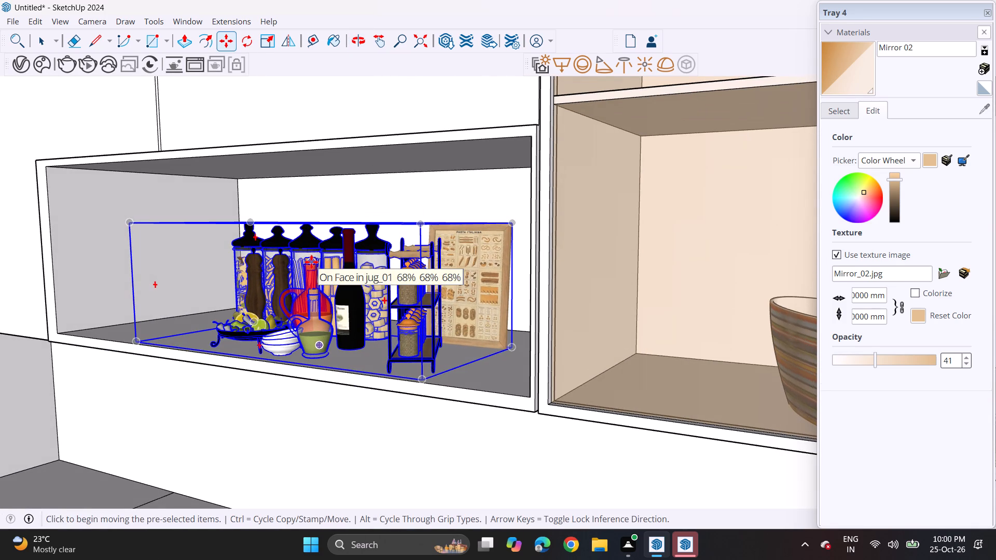
pyautogui.click(259, 38)
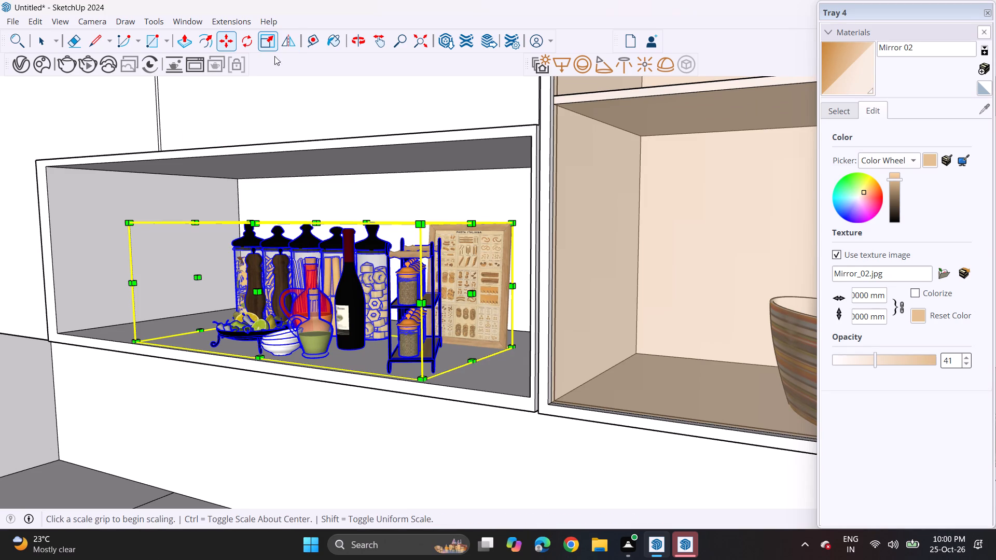
pyautogui.click(201, 280)
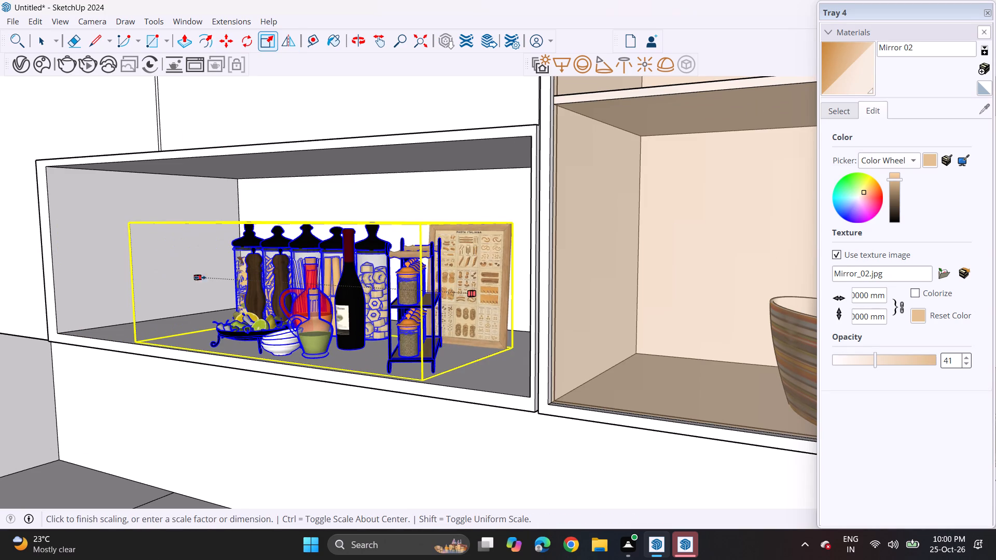
pyautogui.moveTo(218, 277); pyautogui.dragTo(374, 273, button='middle')
pyautogui.scroll(-4, 365, 274)
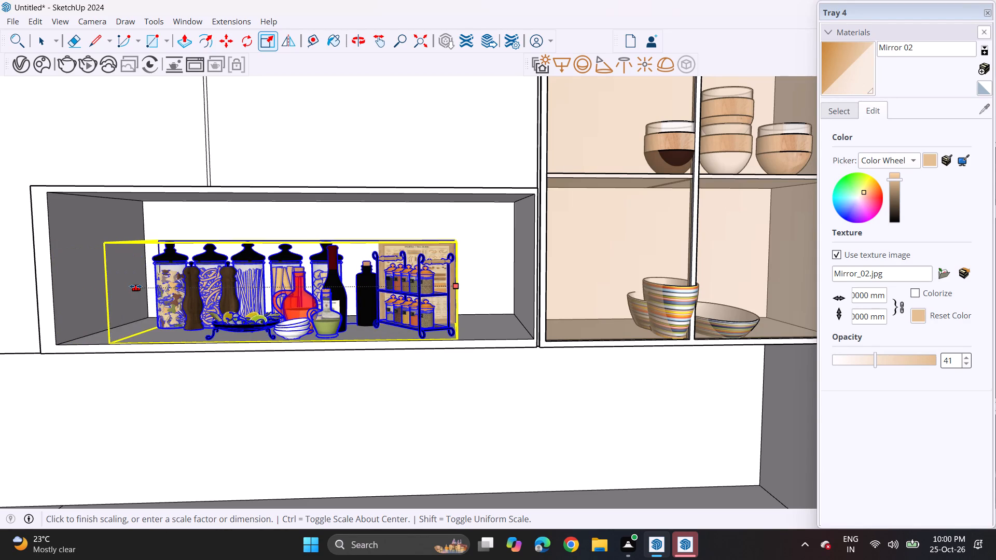
pyautogui.click(135, 286)
pyautogui.press('space')
pyautogui.click(395, 215)
# Examine the furnished niche up close and in context with the surrounding wall units, ovens and counter.
pyautogui.moveTo(494, 232); pyautogui.dragTo(418, 244, button='middle')
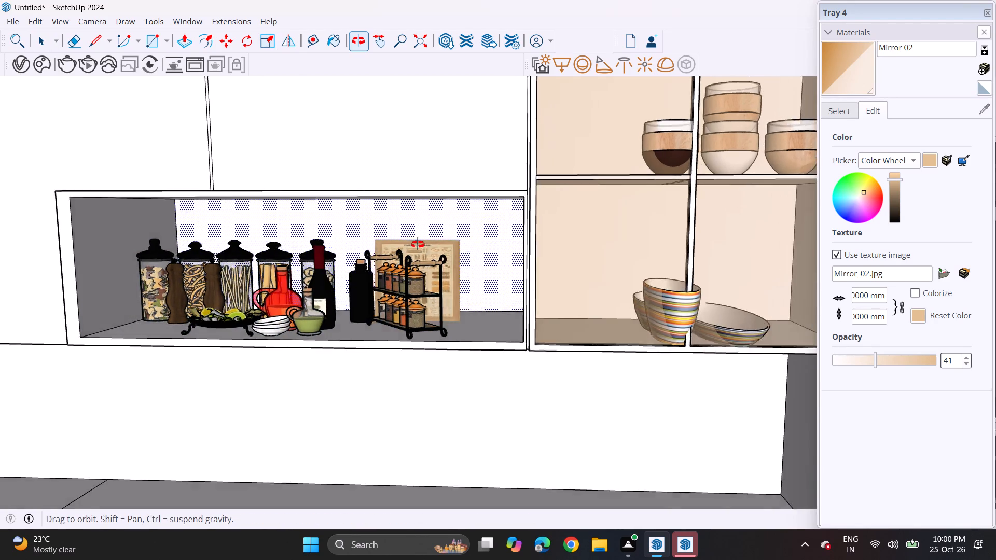
pyautogui.moveTo(418, 244); pyautogui.dragTo(299, 247, button='middle')
pyautogui.scroll(1, 302, 245)
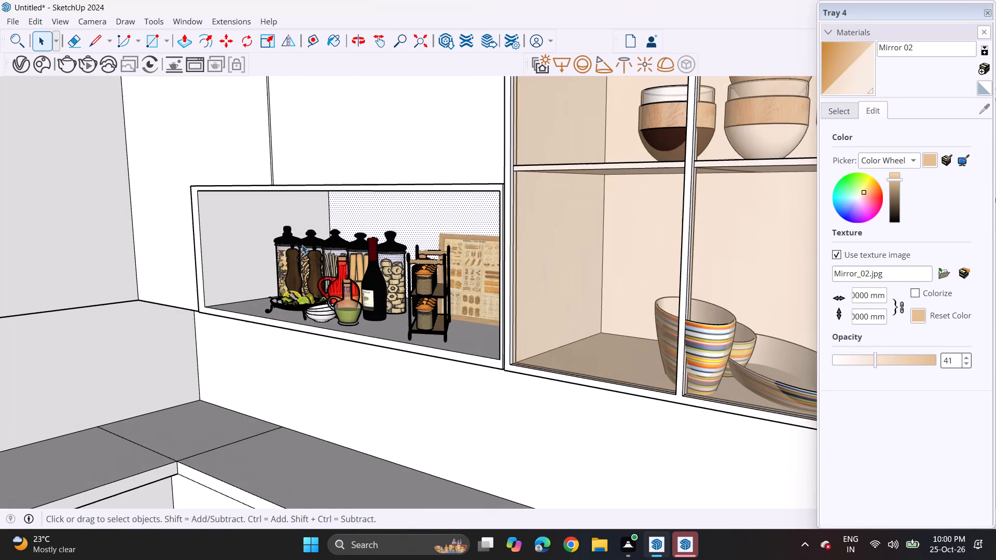
pyautogui.scroll(-13, 386, 262)
pyautogui.scroll(1, 406, 294)
pyautogui.moveTo(405, 294); pyautogui.dragTo(358, 271, button='middle')
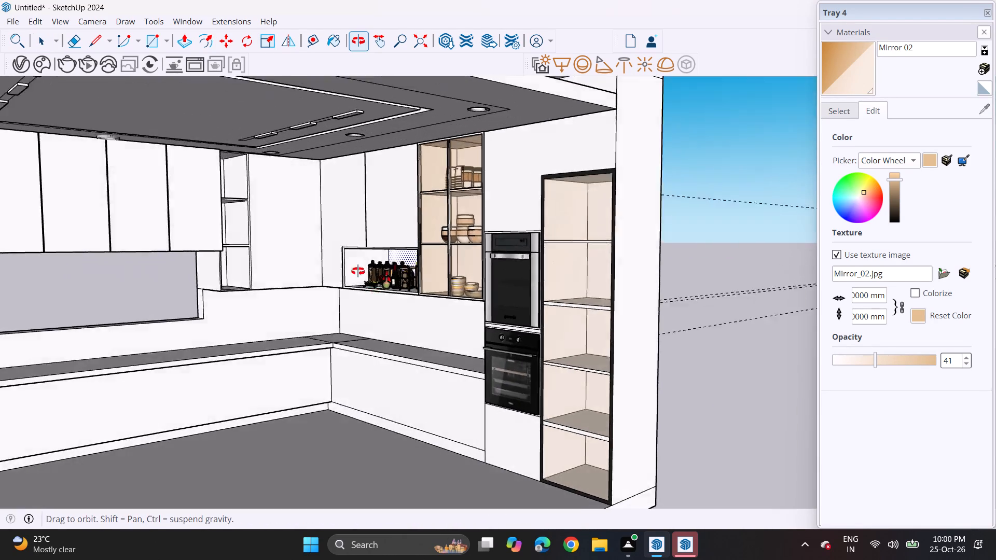
pyautogui.moveTo(358, 271); pyautogui.dragTo(339, 275, button='middle')
pyautogui.scroll(4, 408, 251)
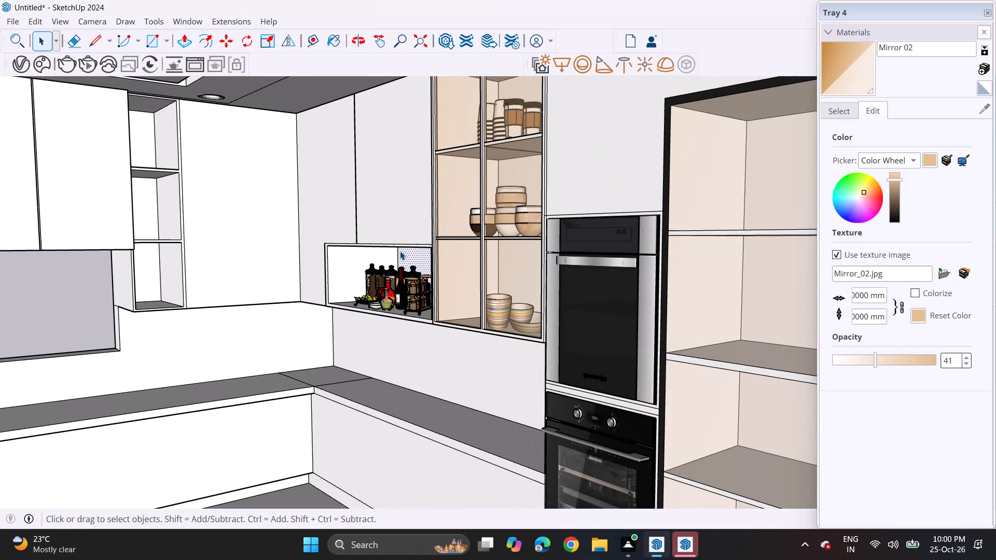
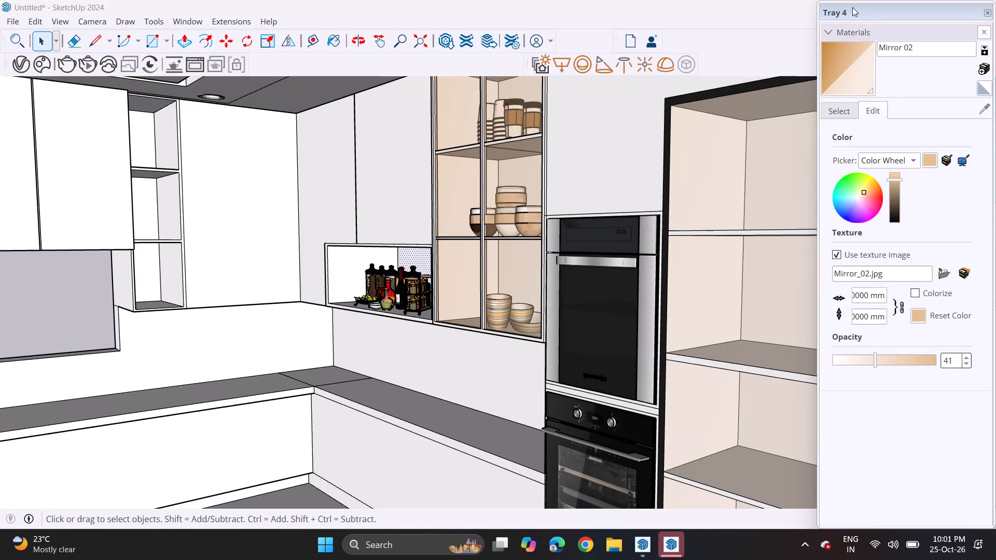
# Clear the desktop by minimizing the kitchen model window, moving the materials tray off its window controls, and closing the SketchUp welcome window.
pyautogui.moveTo(852, 10); pyautogui.dragTo(855, 38)
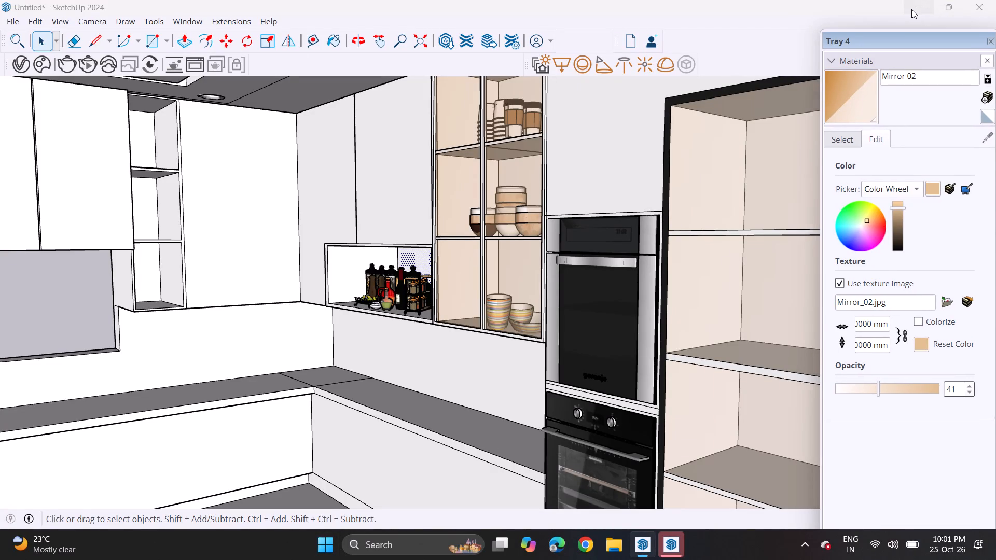
pyautogui.click(911, 9)
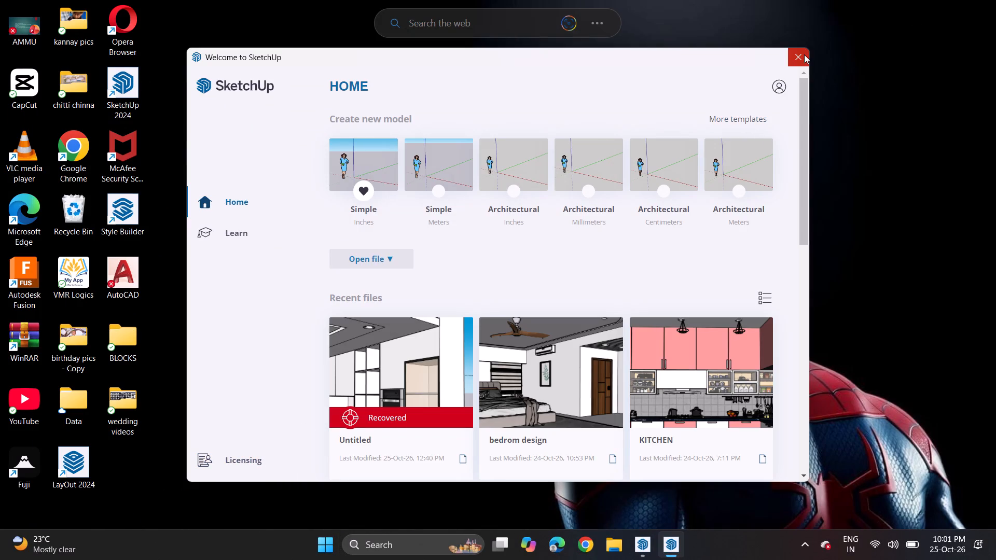
pyautogui.click(804, 54)
# Launch the Fuji application from the desktop.
pyautogui.doubleClick(27, 479)
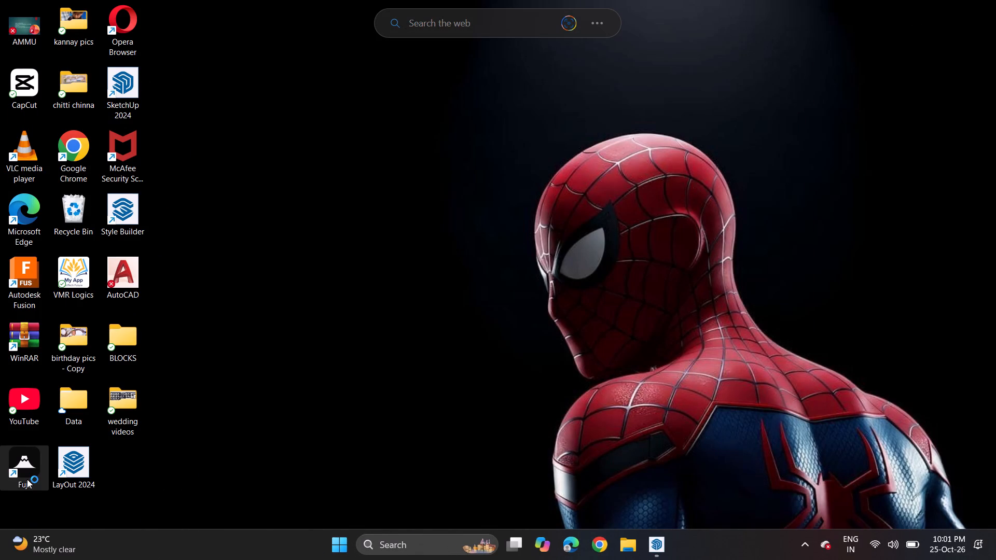
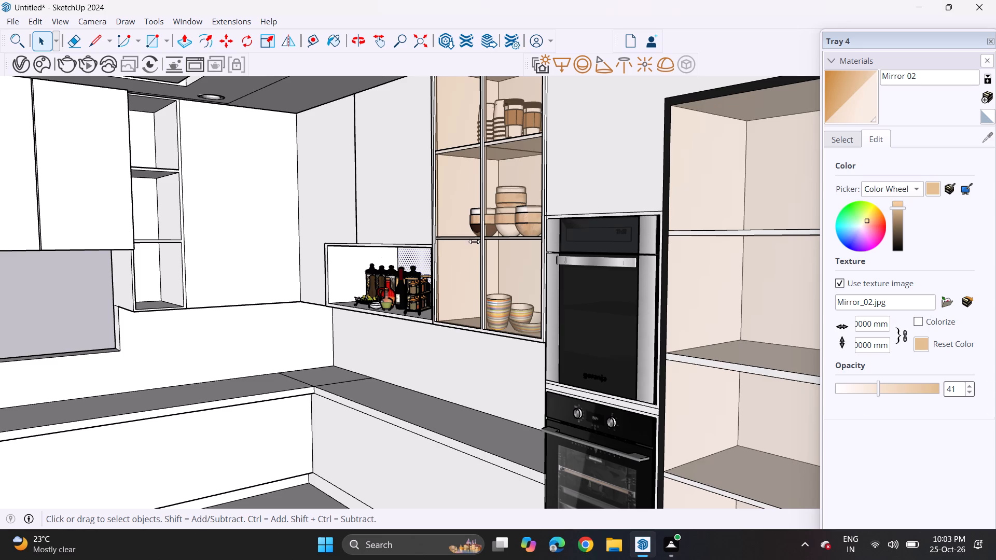
# Examine the countertop area below the jar niche and glass-front cabinet beside the built-in ovens.
pyautogui.press('space')
pyautogui.press('space')
pyautogui.press('space')
pyautogui.click(392, 368)
pyautogui.scroll(-1, 524, 336)
pyautogui.scroll(1, 450, 401)
pyautogui.moveTo(449, 401); pyautogui.dragTo(496, 381, button='middle')
pyautogui.moveTo(496, 381); pyautogui.dragTo(506, 394, button='middle')
pyautogui.scroll(-1, 501, 385)
pyautogui.moveTo(429, 373); pyautogui.dragTo(483, 379, button='middle')
pyautogui.keyDown('shift'); pyautogui.moveTo(474, 365); pyautogui.dragTo(397, 366, button='middle'); pyautogui.keyUp('shift')
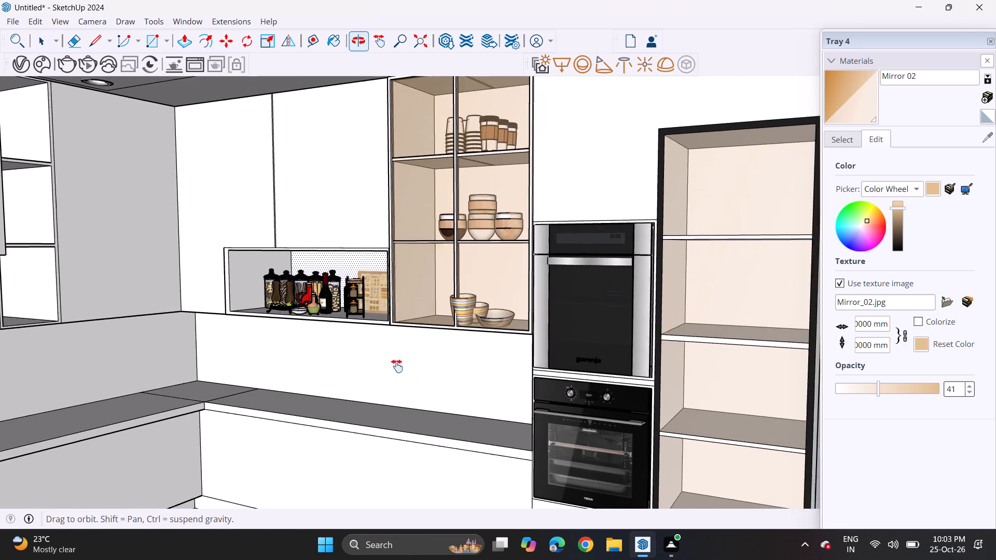
pyautogui.keyDown('shift'); pyautogui.moveTo(397, 366); pyautogui.dragTo(379, 361, button='middle'); pyautogui.keyUp('shift')
pyautogui.scroll(1, 363, 356)
pyautogui.moveTo(370, 355); pyautogui.dragTo(418, 360, button='middle')
pyautogui.keyDown('shift'); pyautogui.moveTo(403, 350); pyautogui.dragTo(425, 310, button='middle'); pyautogui.keyUp('shift')
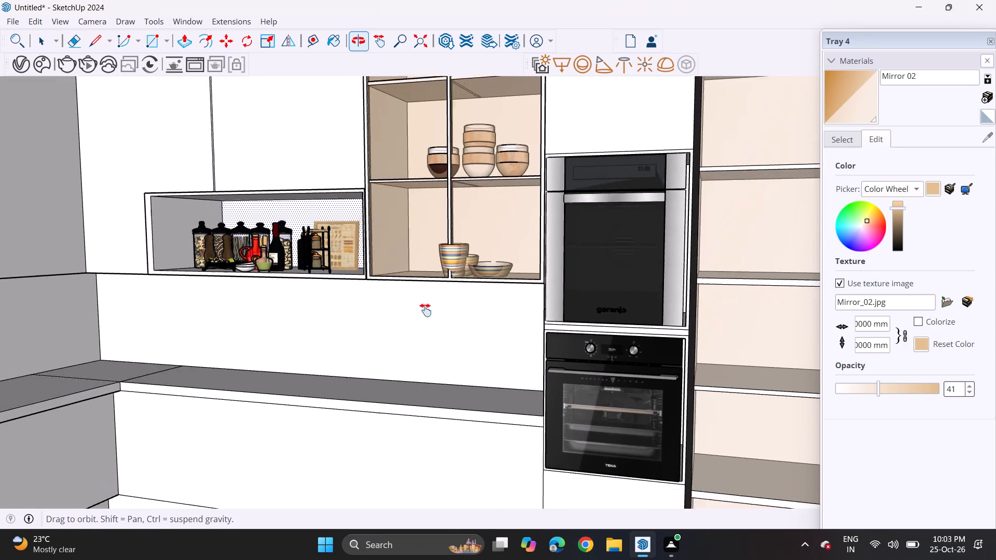
pyautogui.keyDown('shift'); pyautogui.moveTo(425, 310); pyautogui.dragTo(437, 292, button='middle'); pyautogui.keyUp('shift')
pyautogui.moveTo(422, 286); pyautogui.dragTo(490, 285, button='middle')
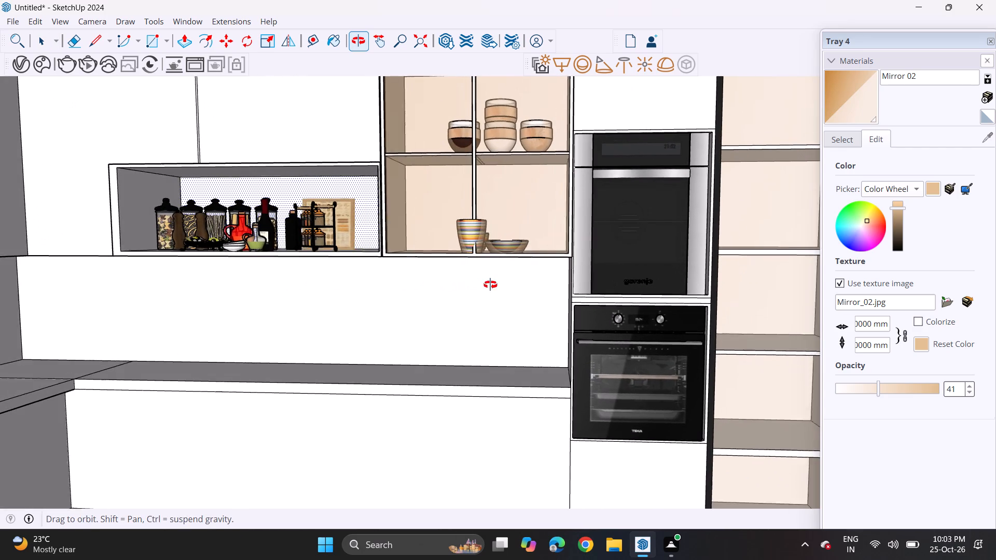
pyautogui.moveTo(490, 285); pyautogui.dragTo(503, 292, button='middle')
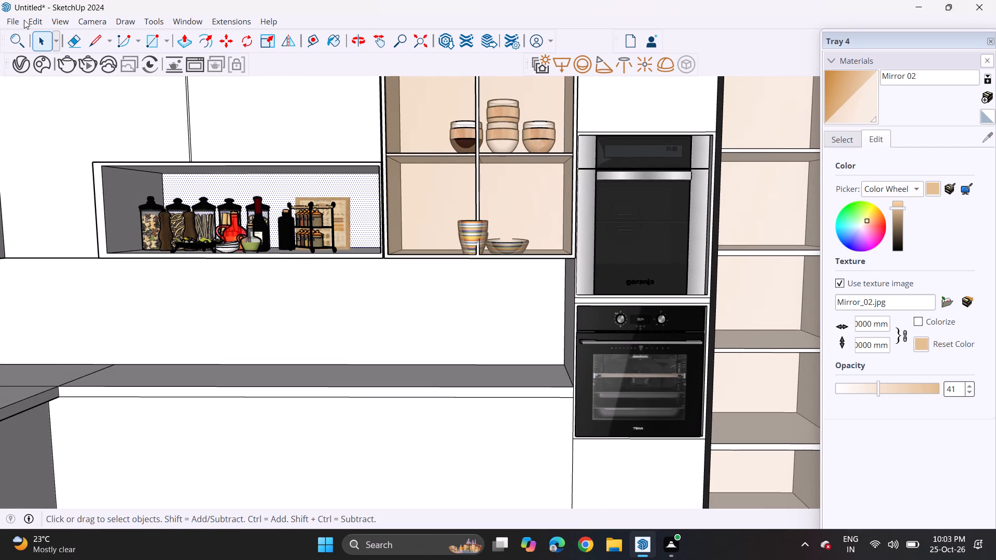
# Import the fruits model from the Downloads folder, accepting its newer file version.
pyautogui.click(10, 23)
pyautogui.click(46, 199)
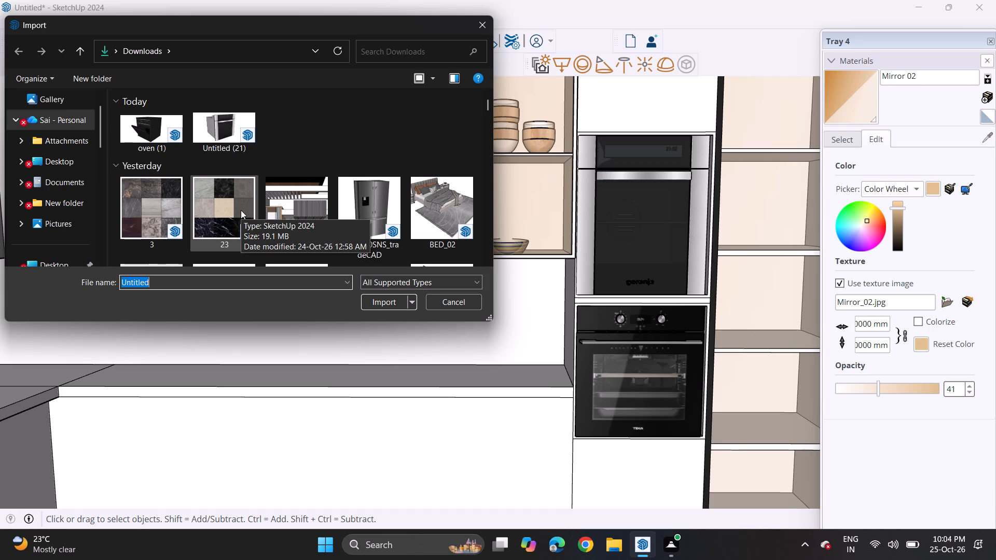
pyautogui.scroll(-4, 195, 190)
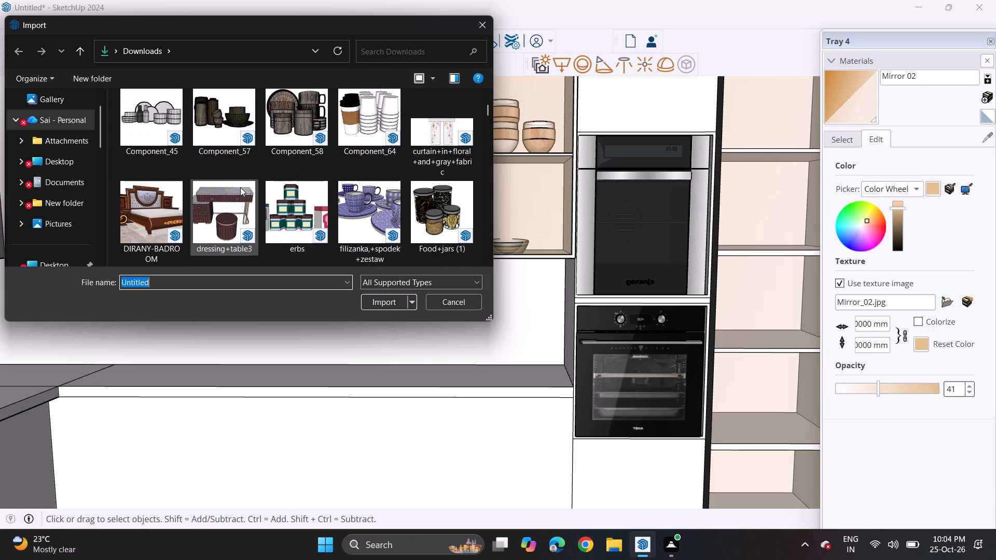
pyautogui.scroll(-1, 240, 187)
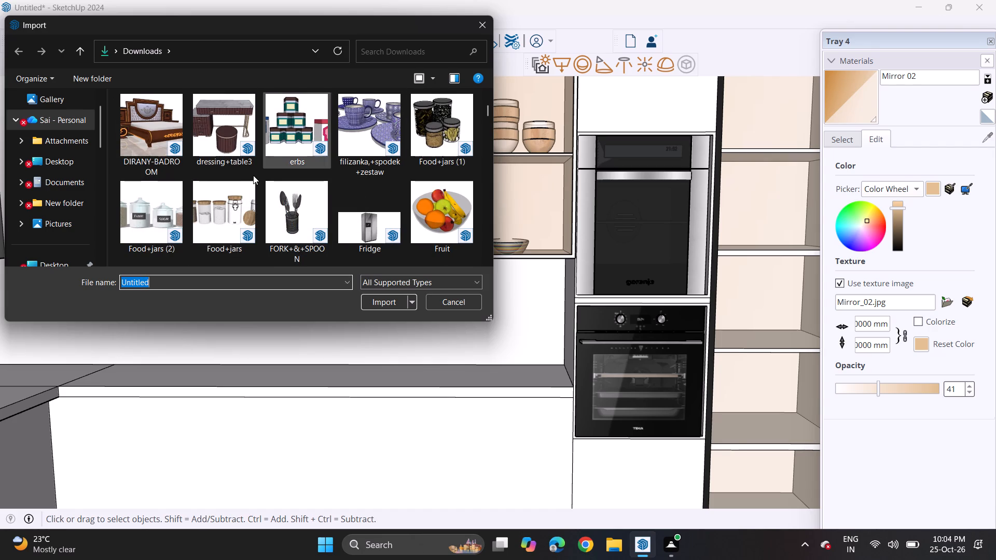
pyautogui.scroll(-2, 246, 212)
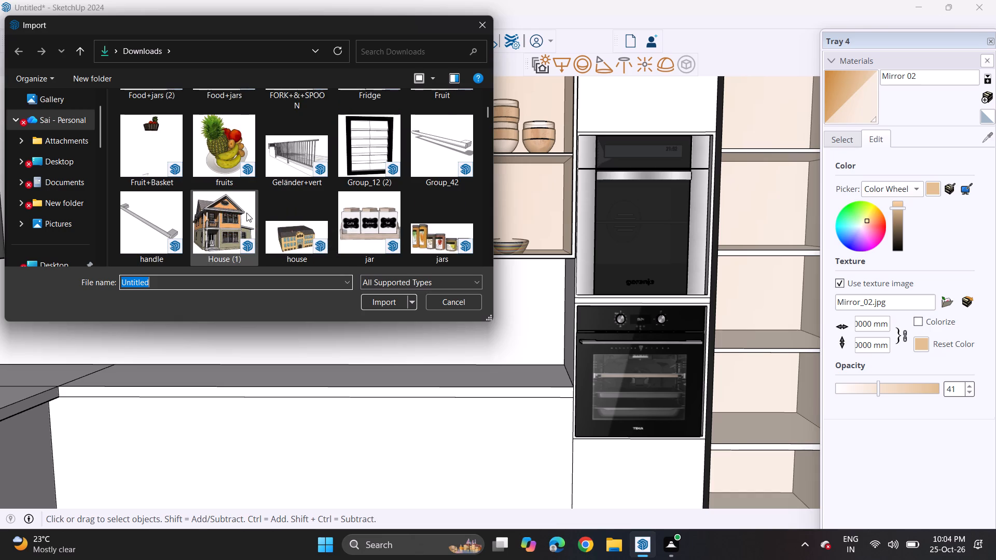
pyautogui.scroll(-2, 242, 178)
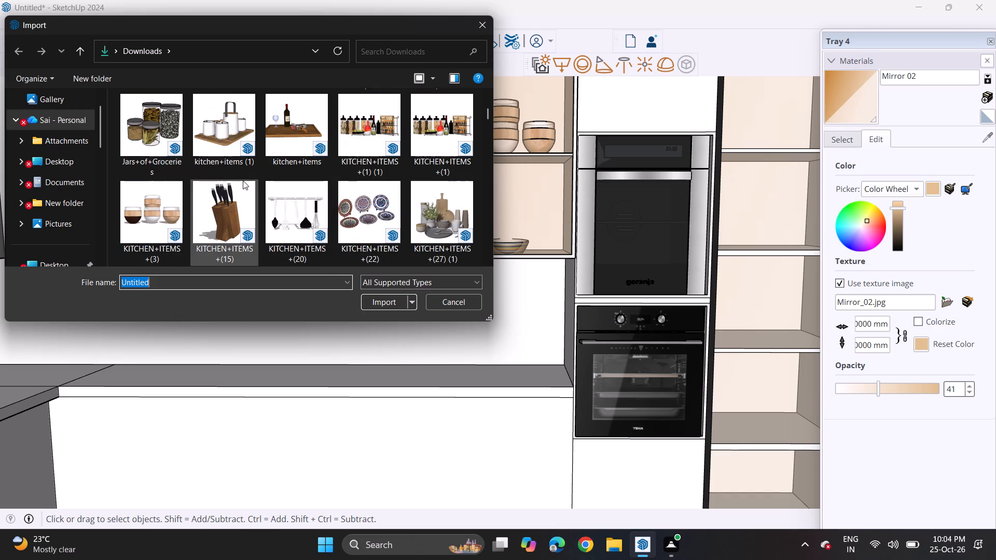
pyautogui.scroll(-6, 243, 180)
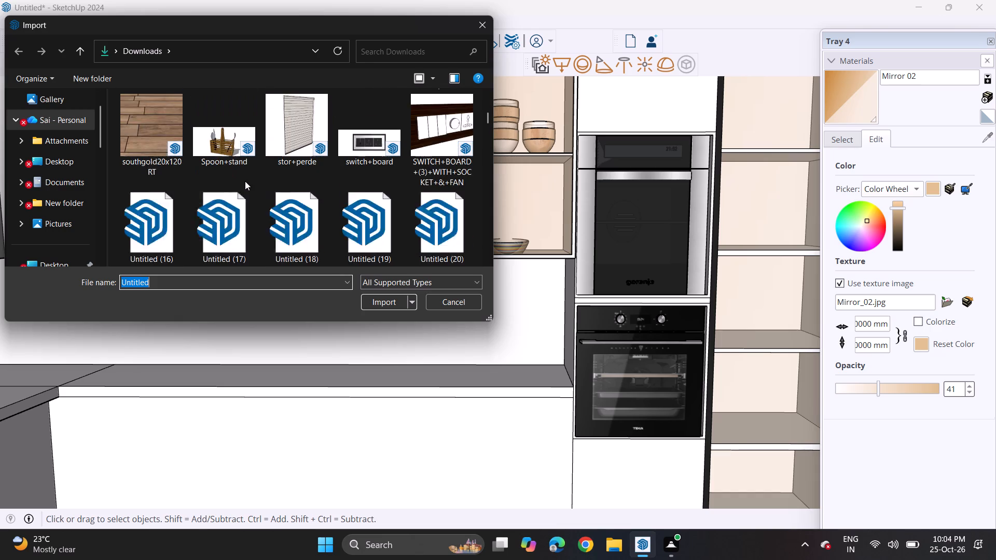
pyautogui.scroll(-2, 246, 181)
pyautogui.scroll(3, 246, 181)
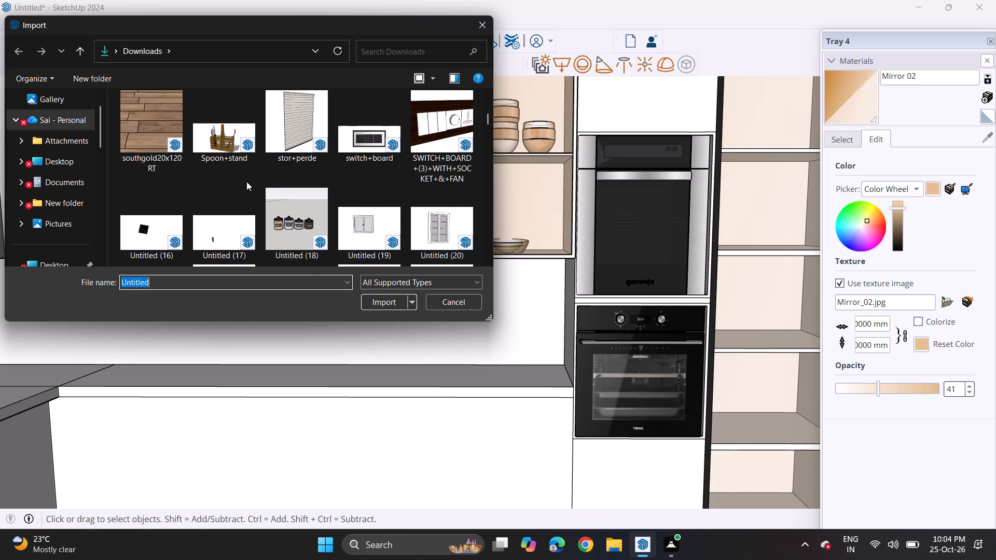
pyautogui.scroll(4, 246, 181)
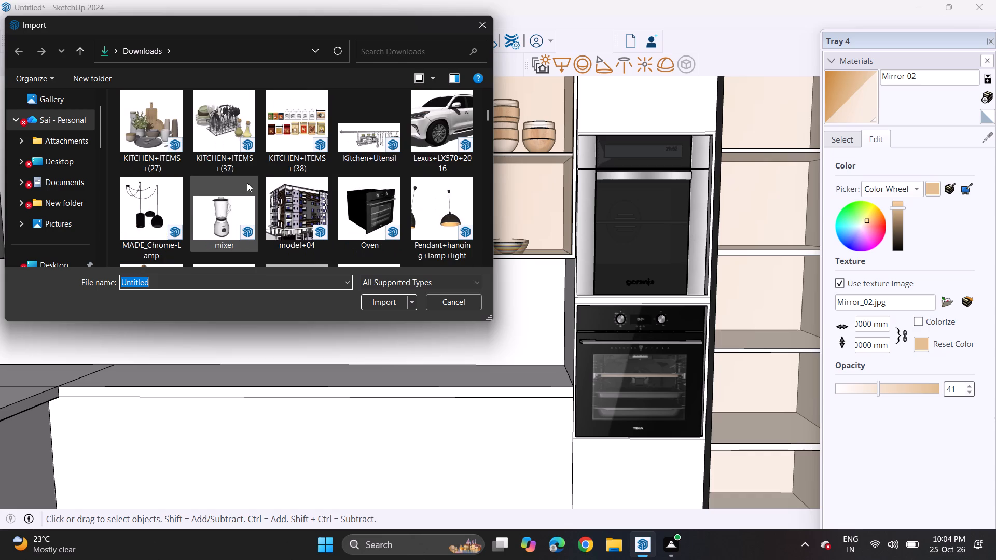
pyautogui.scroll(4, 247, 183)
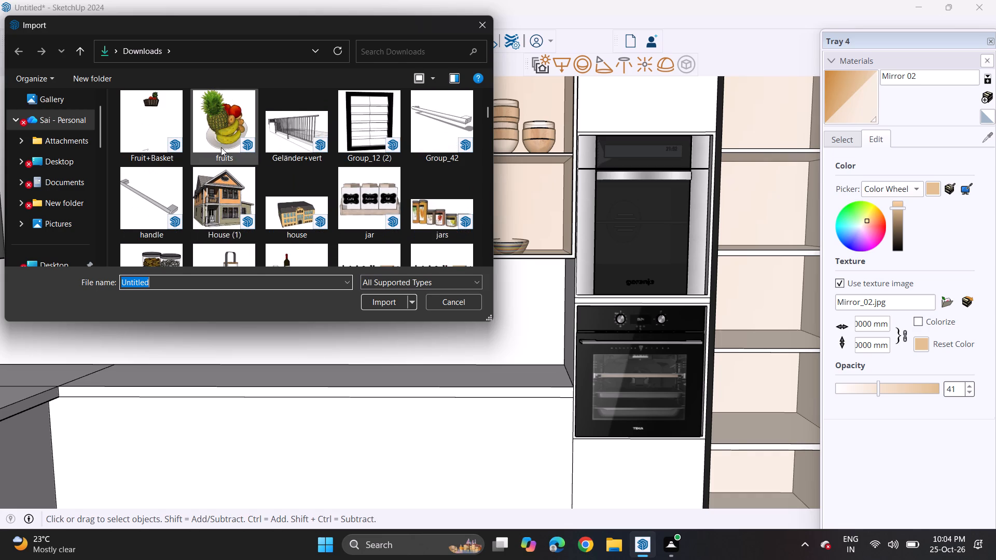
pyautogui.click(219, 141)
pyautogui.click(375, 300)
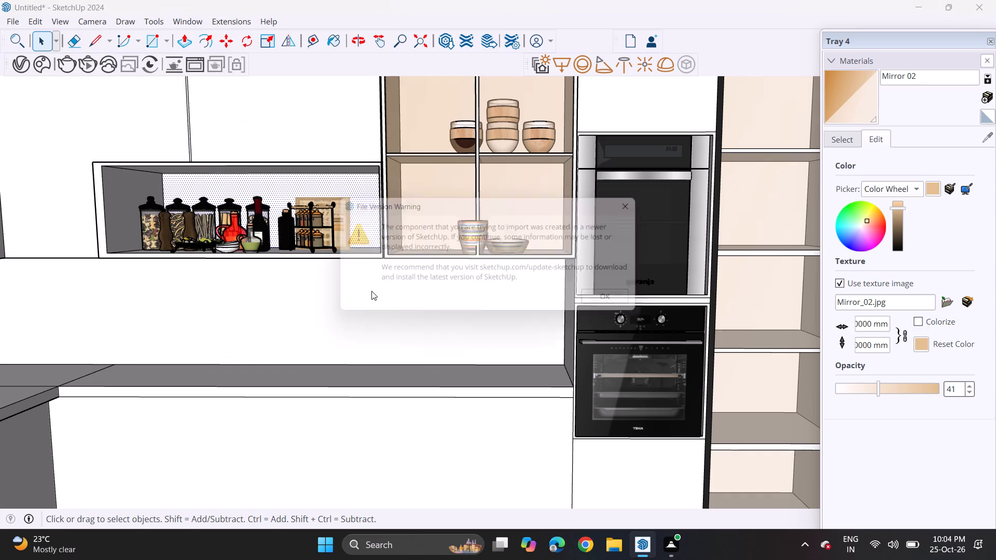
pyautogui.click(618, 301)
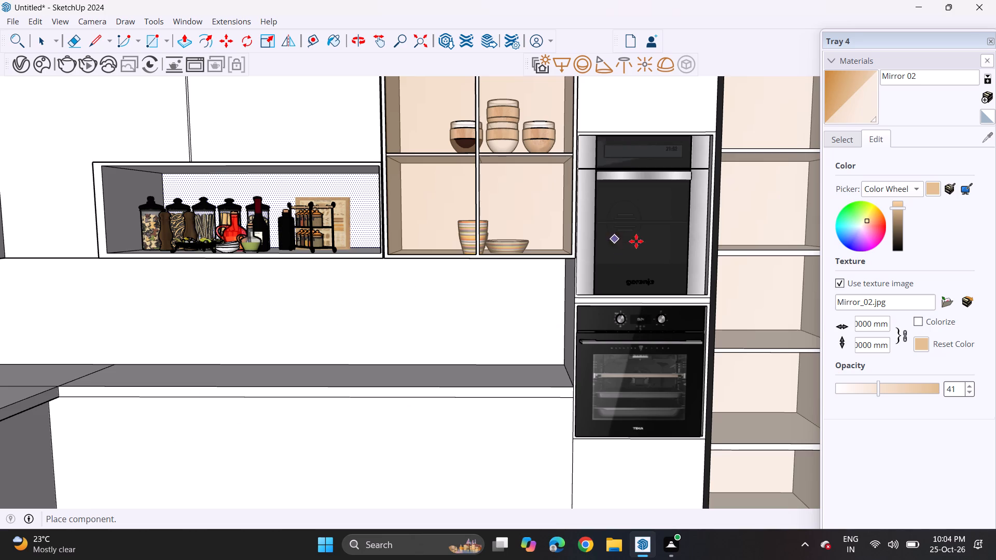
# Place the imported fruits component at the kitchen, with the whole room in view.
pyautogui.scroll(-1, 458, 338)
pyautogui.scroll(-5, 192, 375)
pyautogui.moveTo(374, 341); pyautogui.dragTo(26, 333, button='middle')
pyautogui.scroll(-8, 26, 332)
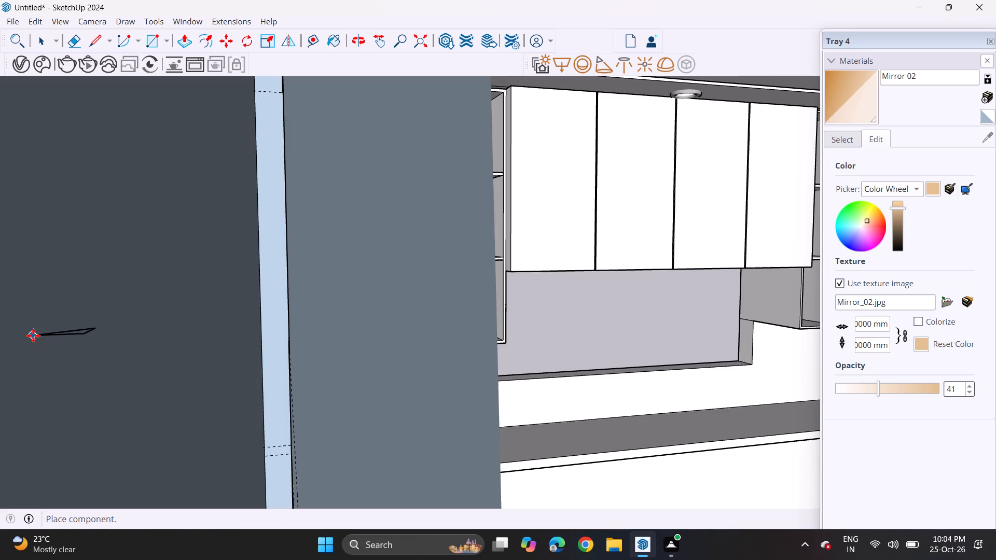
pyautogui.scroll(-3, 172, 323)
pyautogui.scroll(1, 178, 330)
pyautogui.scroll(-1, 178, 331)
pyautogui.scroll(1, 180, 332)
pyautogui.scroll(-14, 183, 338)
pyautogui.scroll(2, 272, 360)
pyautogui.scroll(-1, 275, 360)
pyautogui.scroll(1, 277, 361)
pyautogui.scroll(-10, 289, 368)
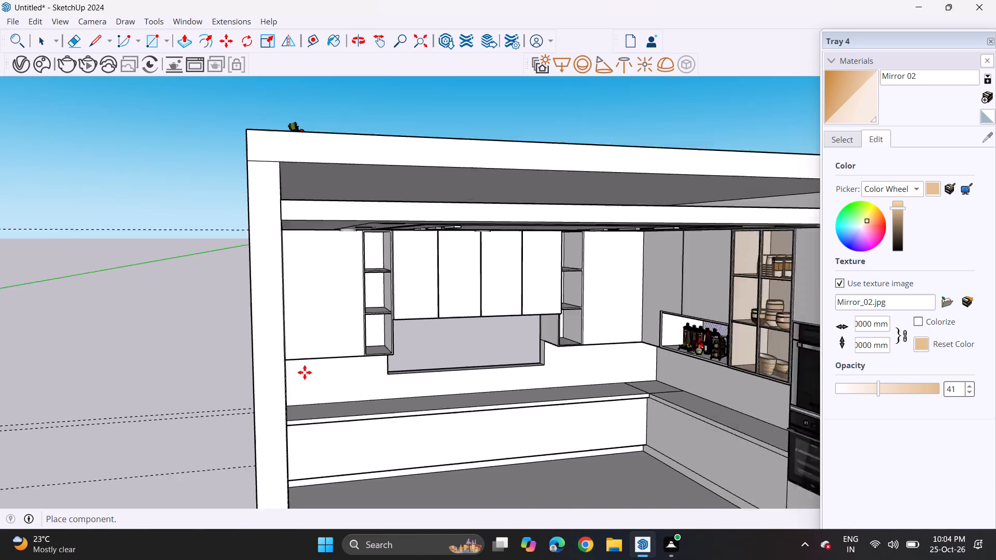
pyautogui.scroll(-5, 317, 373)
pyautogui.click(353, 372)
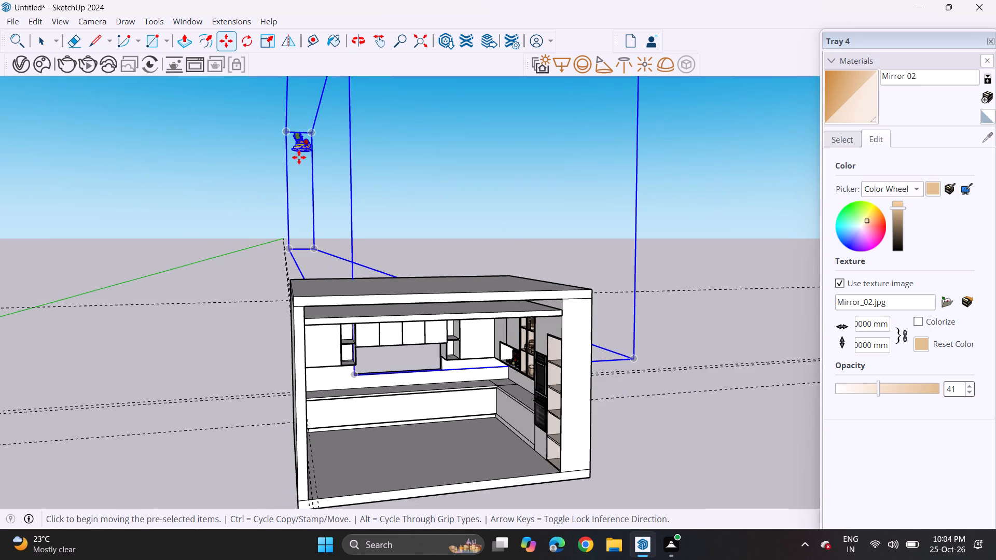
# Explode the imported fruits component and regroup the fruit plate's parts as a single group.
pyautogui.press('space')
pyautogui.rightClick(301, 142)
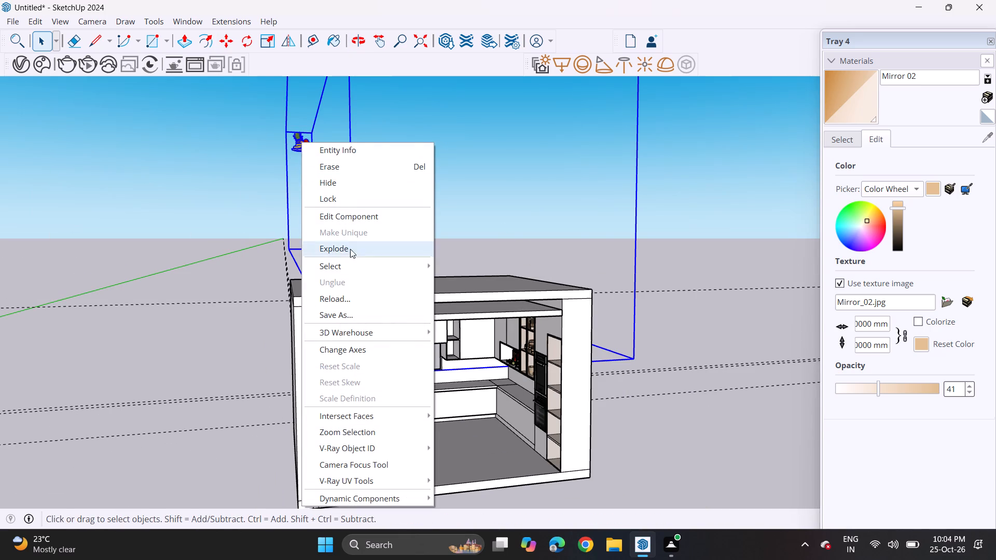
pyautogui.click(350, 243)
pyautogui.click(305, 139)
pyautogui.moveTo(282, 115); pyautogui.dragTo(299, 130)
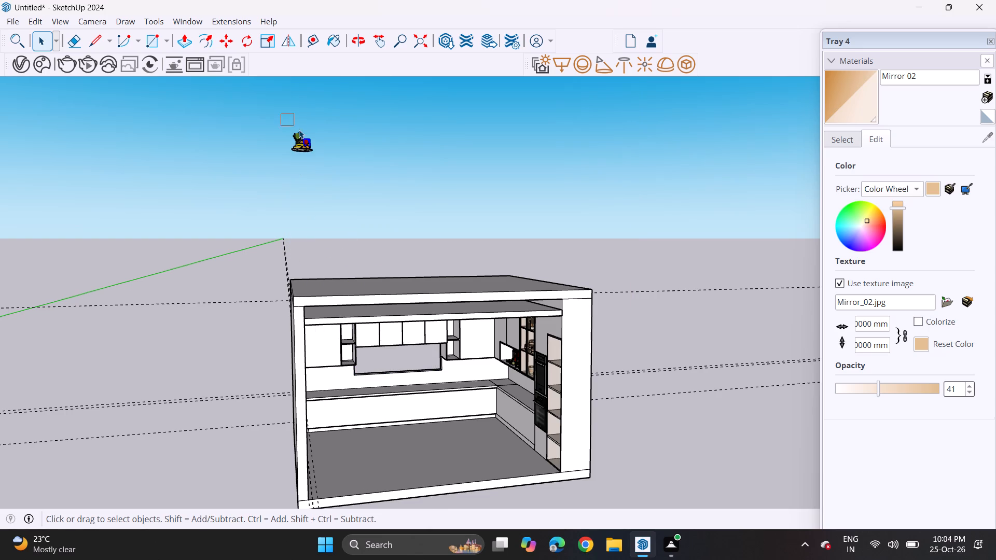
pyautogui.moveTo(299, 130); pyautogui.dragTo(321, 155)
pyautogui.rightClick(302, 146)
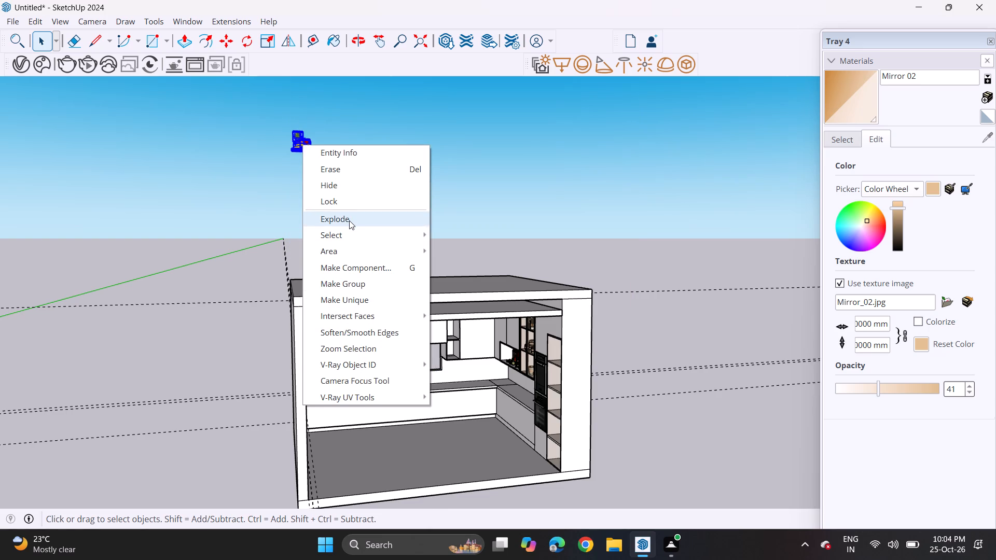
pyautogui.click(357, 289)
# Move the fruit group from above the room to beside the kitchen's front corner near the open shelving.
pyautogui.click(223, 39)
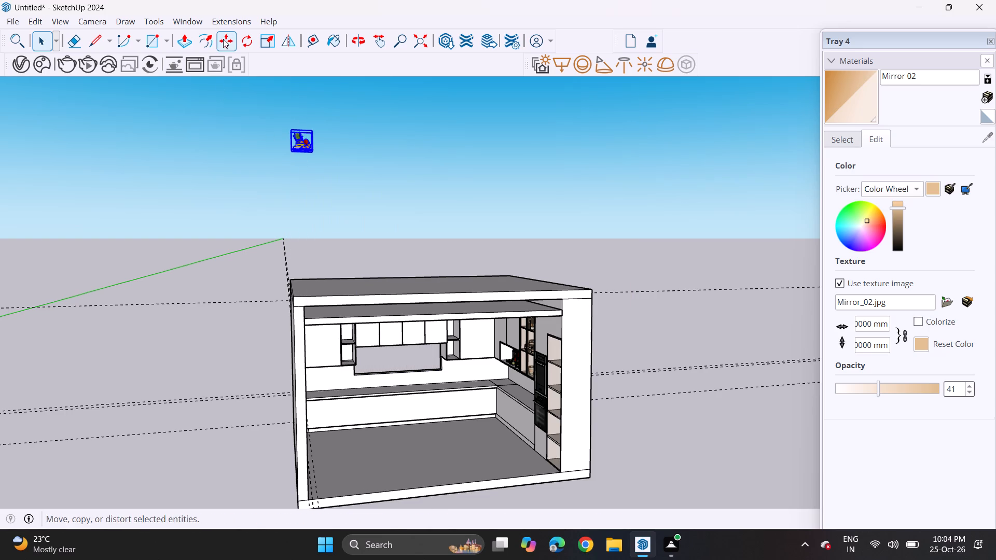
pyautogui.click(286, 158)
pyautogui.moveTo(476, 367); pyautogui.dragTo(486, 371, button='middle')
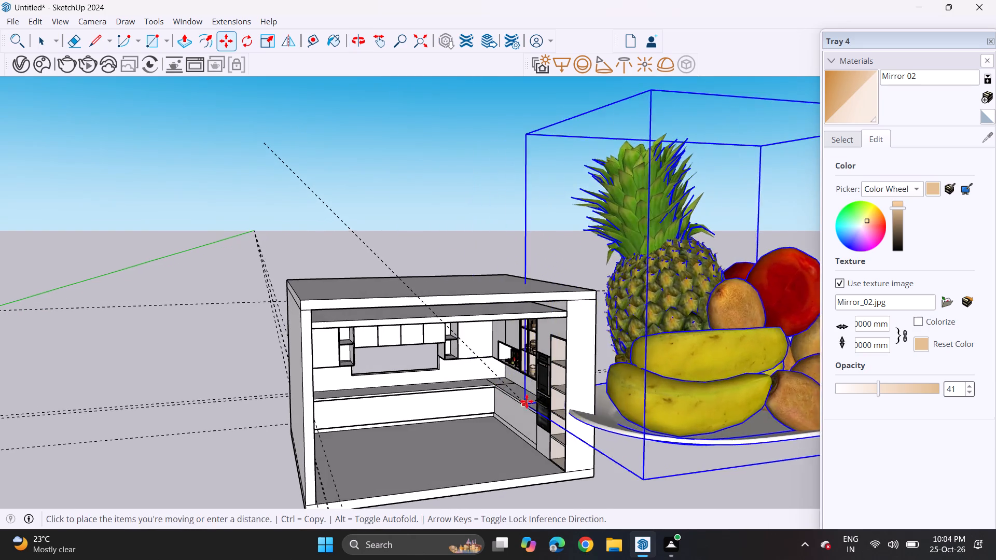
pyautogui.scroll(3, 525, 401)
pyautogui.scroll(-1, 506, 403)
pyautogui.scroll(1, 462, 404)
pyautogui.scroll(-7, 393, 392)
pyautogui.click(514, 422)
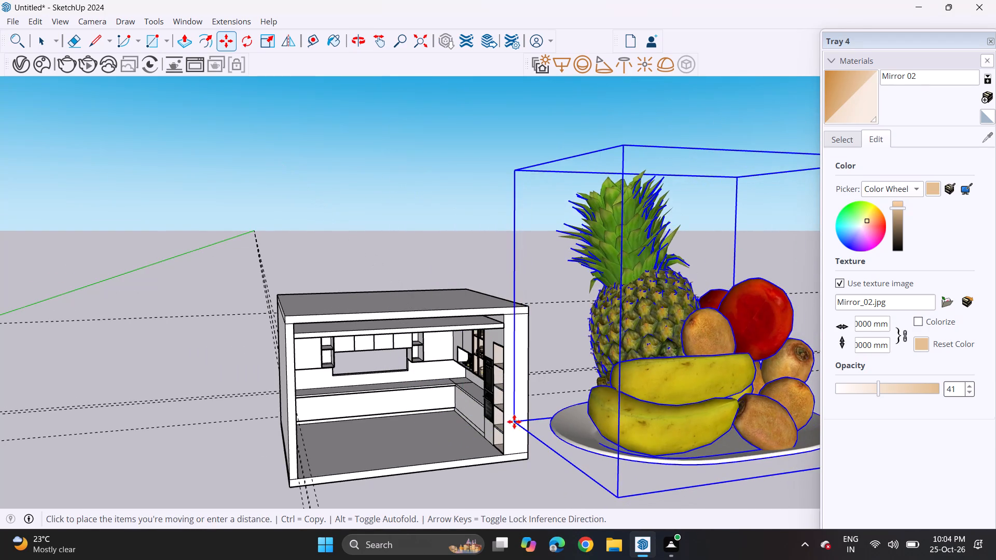
# Scale the oversized fruit group down uniformly in two passes so it suits the kitchen countertop.
pyautogui.scroll(-8, 483, 312)
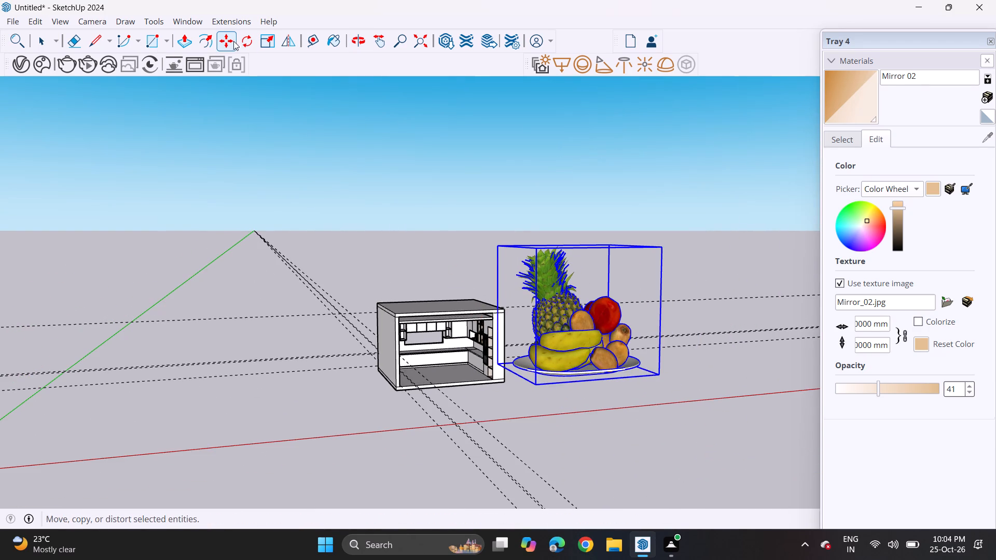
pyautogui.click(262, 37)
pyautogui.click(660, 244)
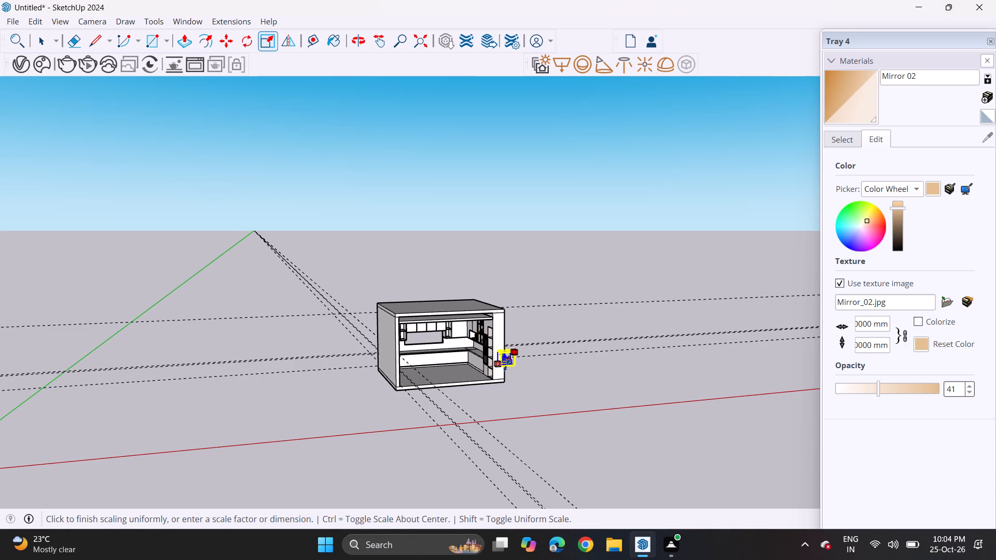
pyautogui.click(506, 365)
pyautogui.scroll(12, 508, 324)
pyautogui.scroll(2, 518, 379)
pyautogui.click(518, 379)
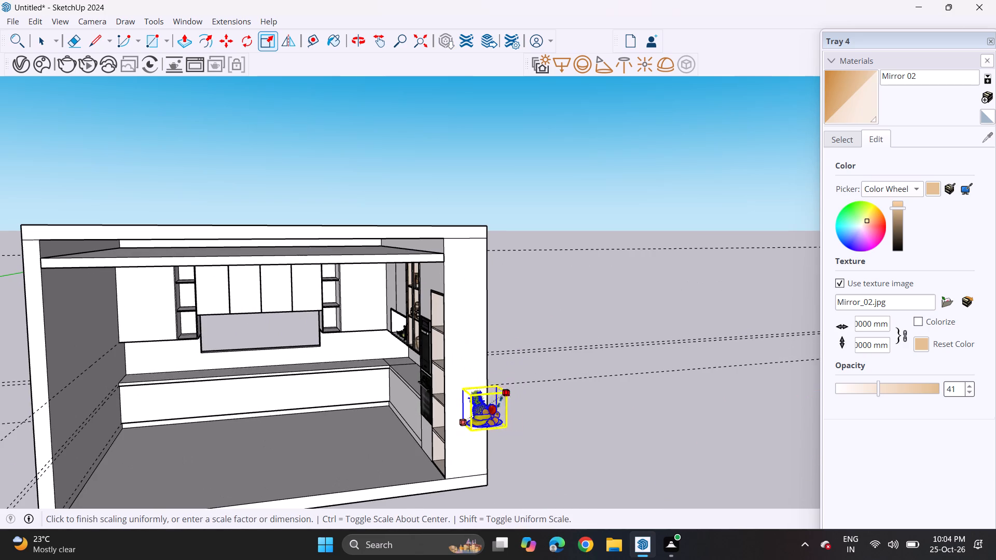
pyautogui.click(483, 421)
# Move the scaled fruit group onto the countertop below the glass-front cabinet, beside the ovens.
pyautogui.moveTo(433, 403); pyautogui.dragTo(515, 426, button='middle')
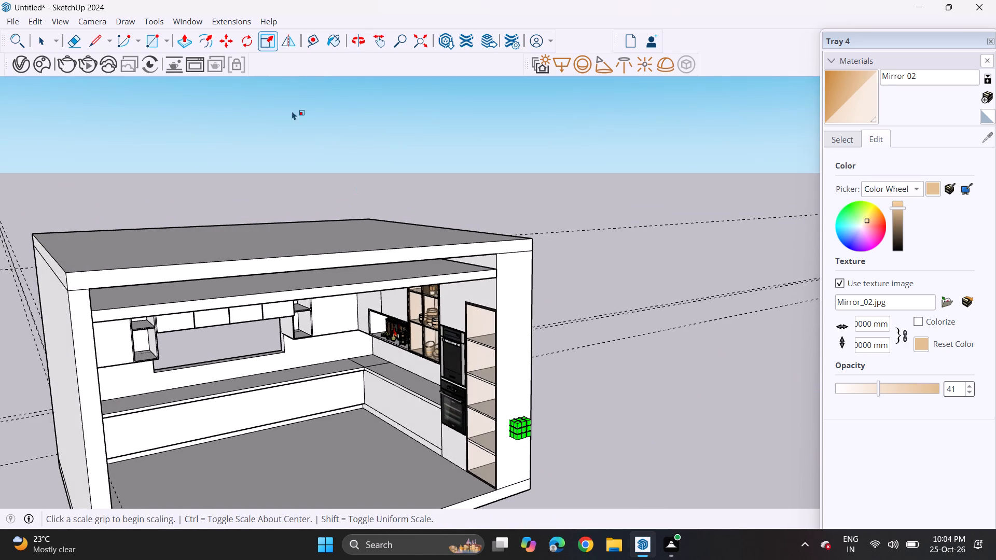
pyautogui.click(219, 37)
pyautogui.scroll(8, 505, 411)
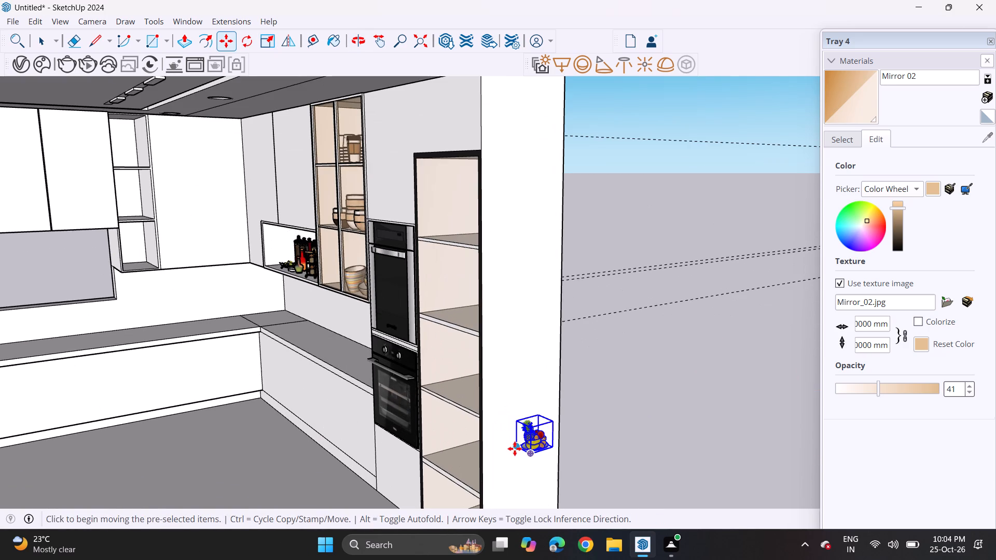
pyautogui.click(515, 449)
pyautogui.moveTo(318, 379); pyautogui.dragTo(424, 395, button='middle')
pyautogui.scroll(3, 325, 362)
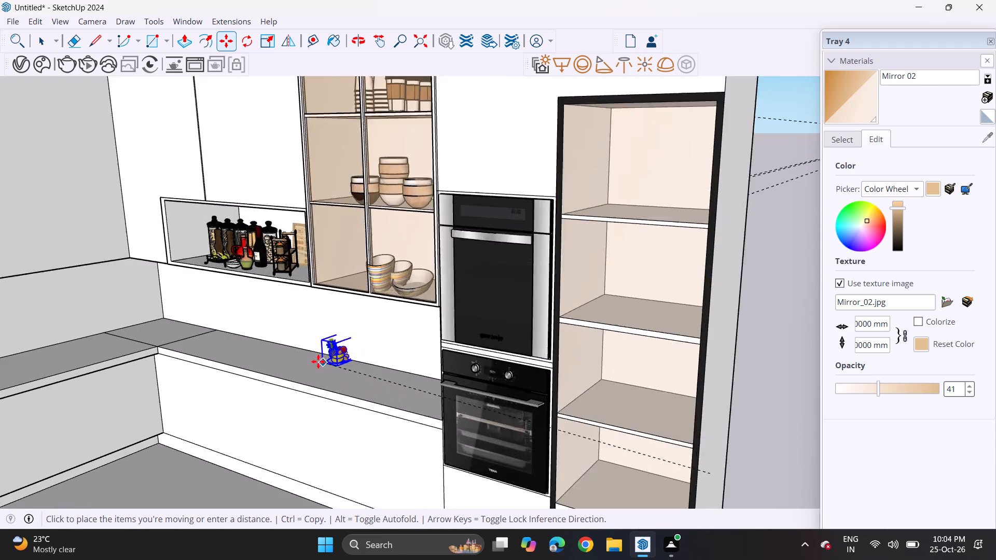
pyautogui.scroll(4, 318, 361)
pyautogui.scroll(-1, 312, 376)
pyautogui.scroll(1, 312, 376)
pyautogui.click(318, 369)
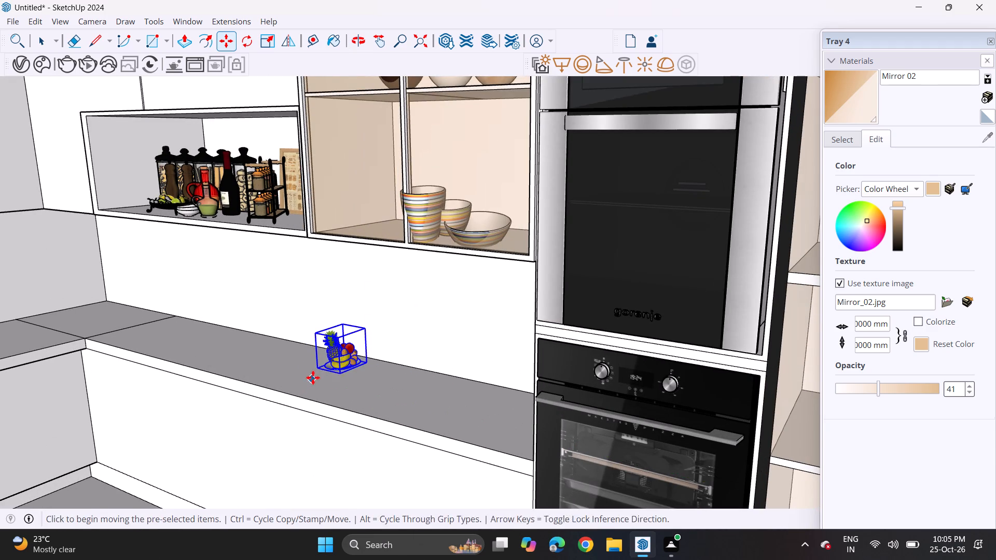
# Move the fruit group slightly towards the front edge of the countertop.
pyautogui.click(316, 372)
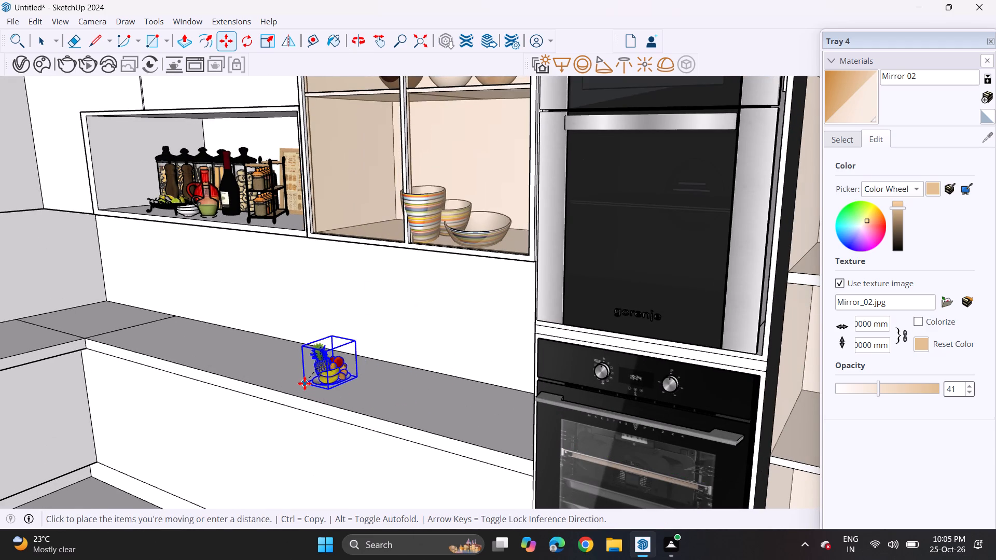
pyautogui.click(305, 383)
# Scale the fruit group up uniformly from its upper corner to about twice its size, keeping it on the countertop.
pyautogui.click(268, 40)
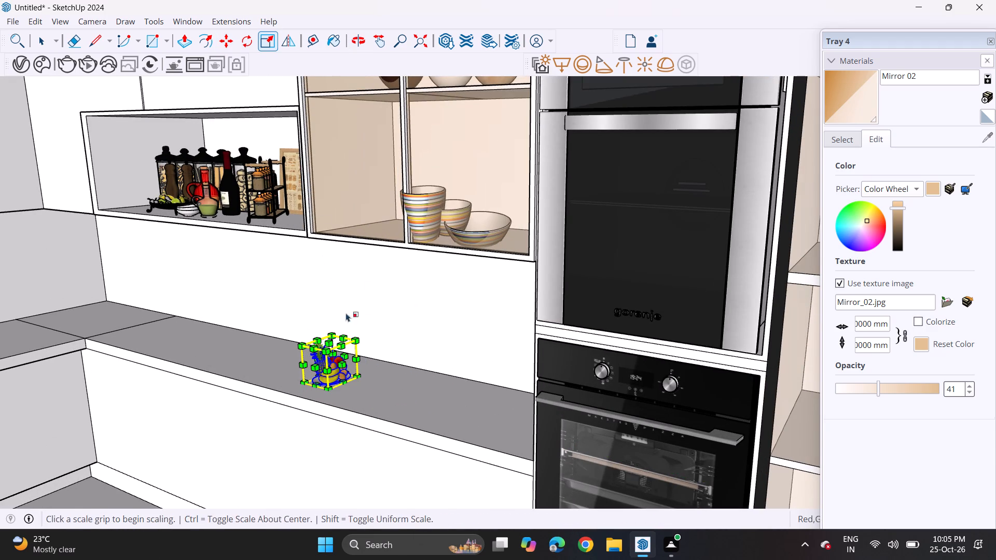
pyautogui.click(353, 341)
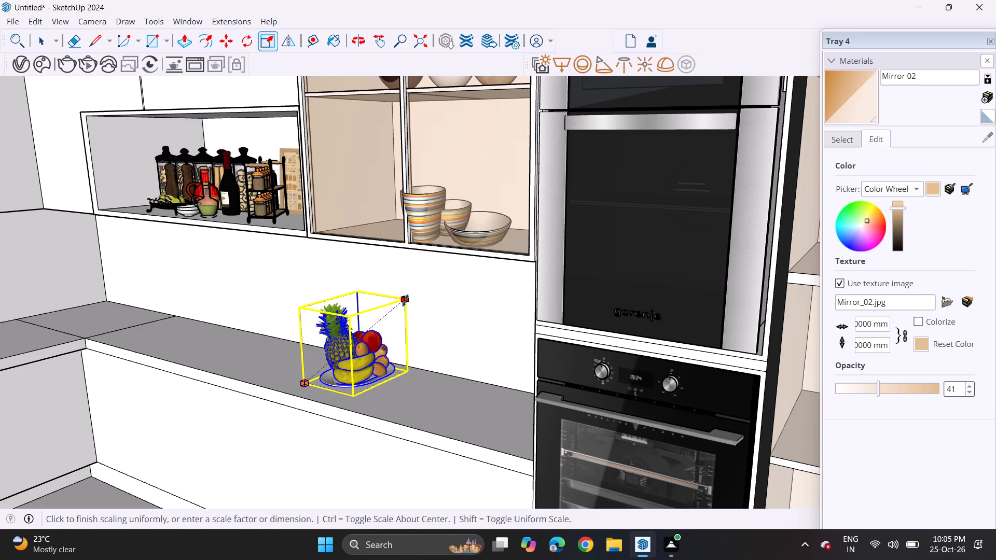
pyautogui.click(405, 300)
pyautogui.press('space')
pyautogui.click(440, 317)
# Shift the enlarged fruit group slightly further forward on the countertop, away from the backsplash wall.
pyautogui.moveTo(378, 347); pyautogui.dragTo(515, 327, button='middle')
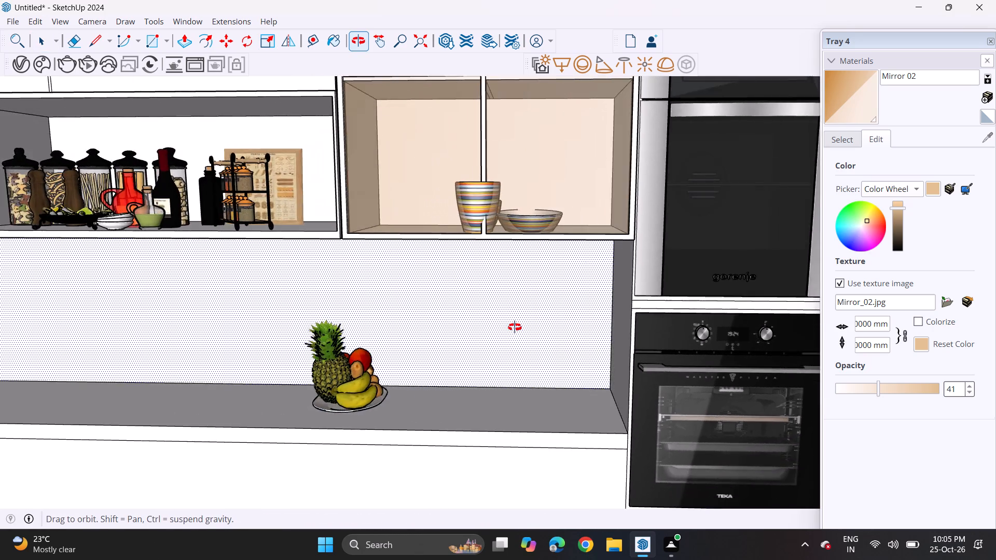
pyautogui.moveTo(515, 327); pyautogui.dragTo(412, 387, button='middle')
pyautogui.scroll(5, 348, 372)
pyautogui.click(348, 372)
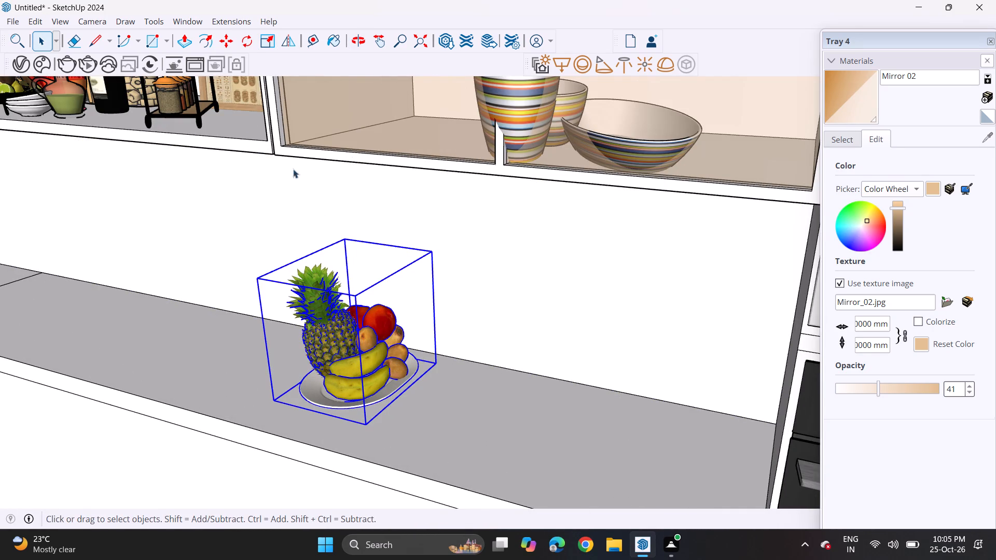
pyautogui.click(229, 47)
pyautogui.click(390, 338)
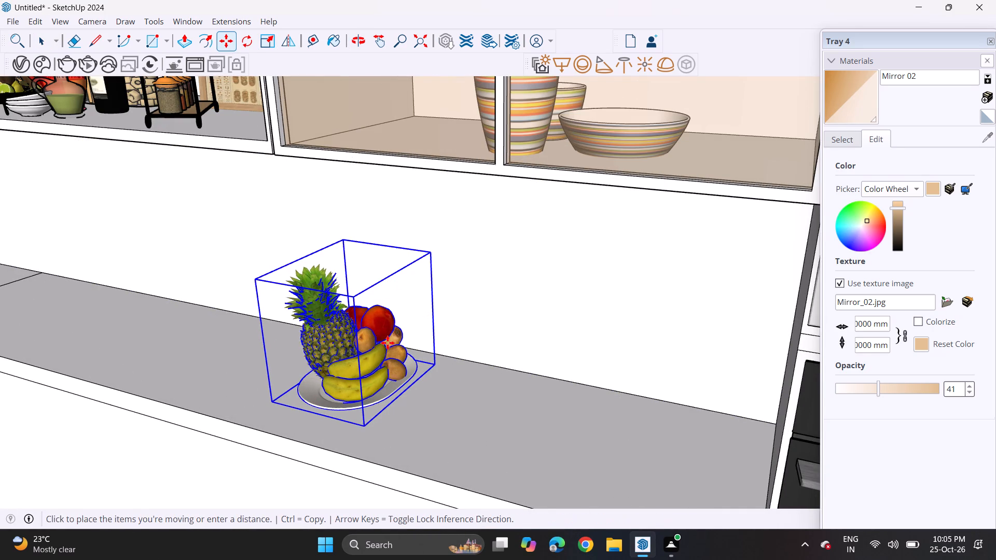
pyautogui.click(383, 349)
pyautogui.press('space')
pyautogui.click(477, 327)
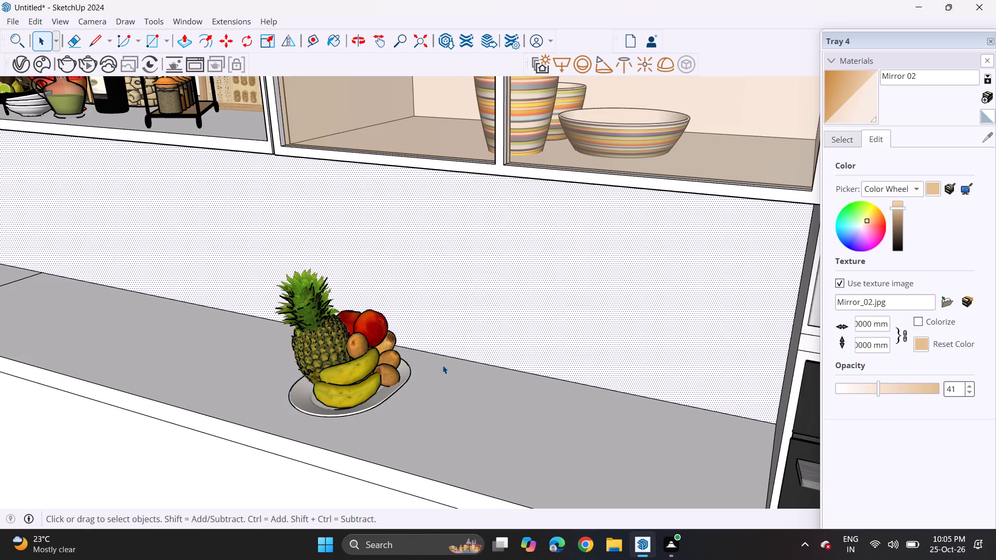
# Start a model import and look through the Downloads folder for another kitchen accessory.
pyautogui.moveTo(439, 367); pyautogui.dragTo(489, 305, button='middle')
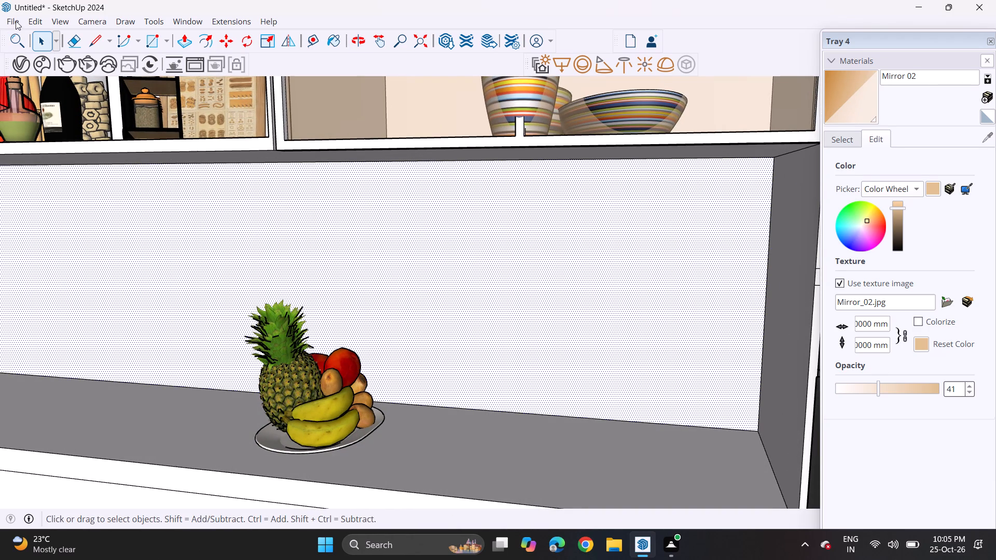
pyautogui.click(16, 21)
pyautogui.click(75, 200)
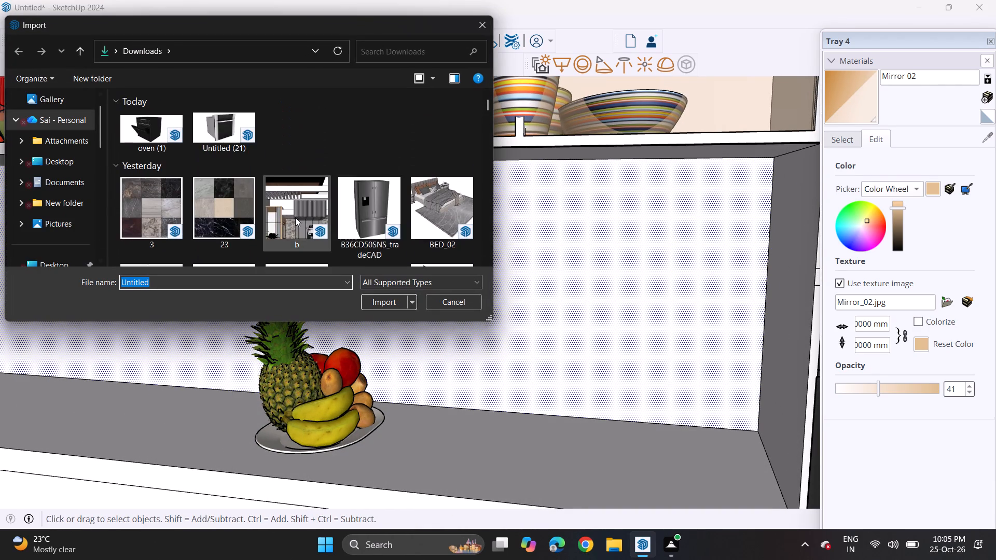
pyautogui.scroll(-3, 284, 212)
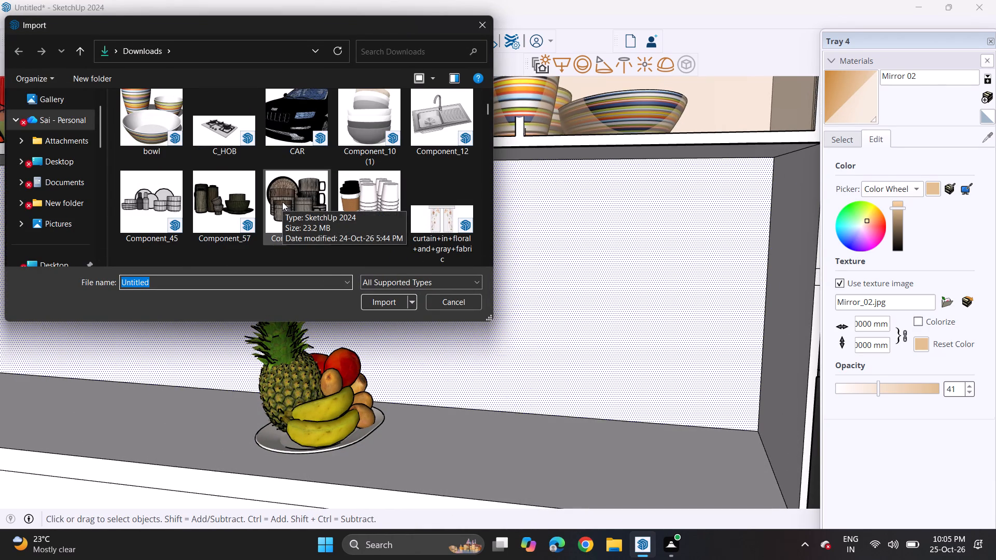
pyautogui.scroll(-2, 282, 202)
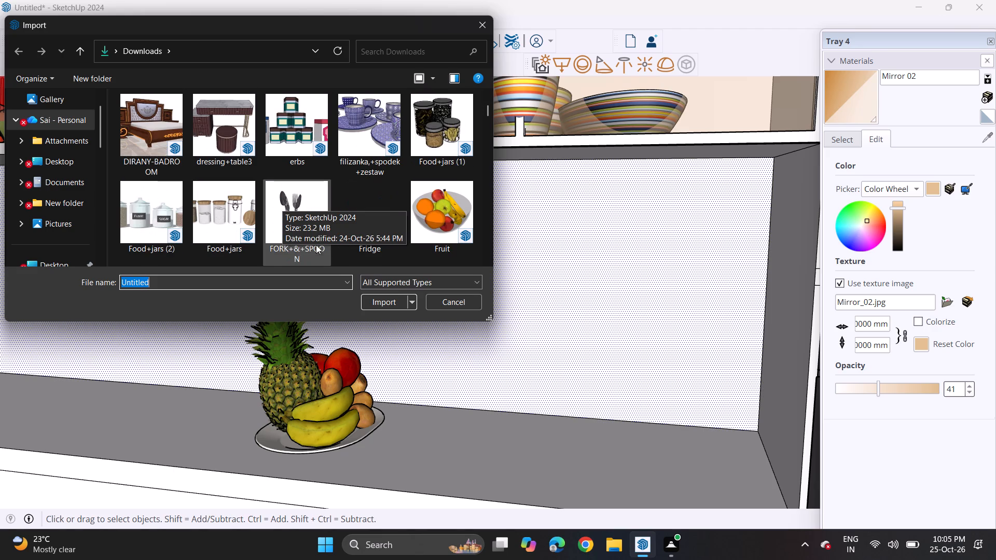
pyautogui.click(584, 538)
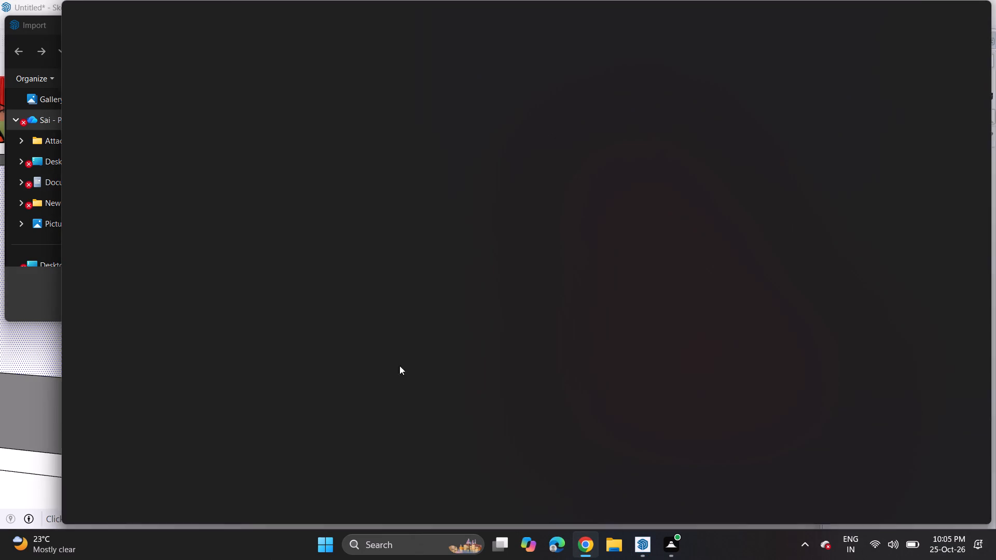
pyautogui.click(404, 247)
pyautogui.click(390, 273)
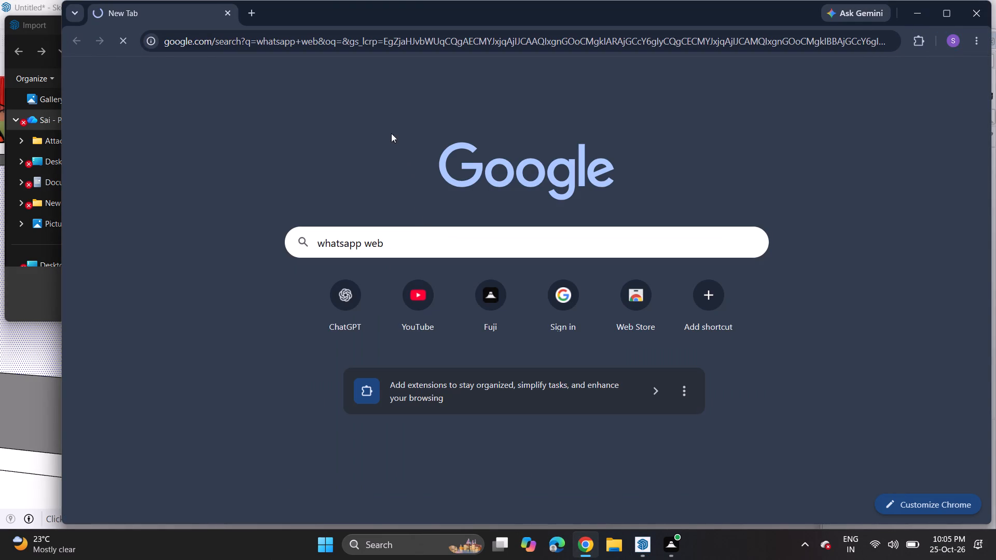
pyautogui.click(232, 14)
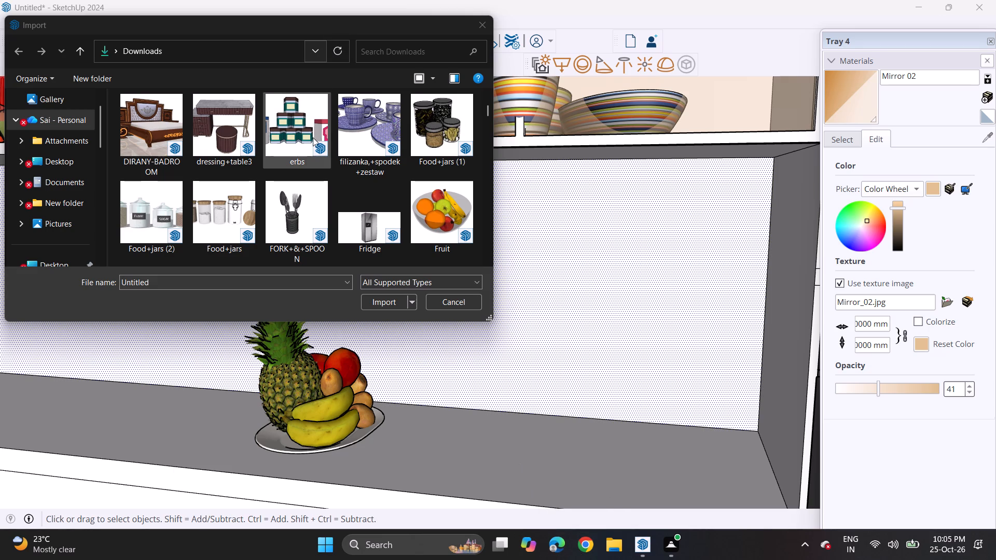
# Switch to Chrome, search Google for 3d warehouse and open the 3D Warehouse website.
pyautogui.click(584, 541)
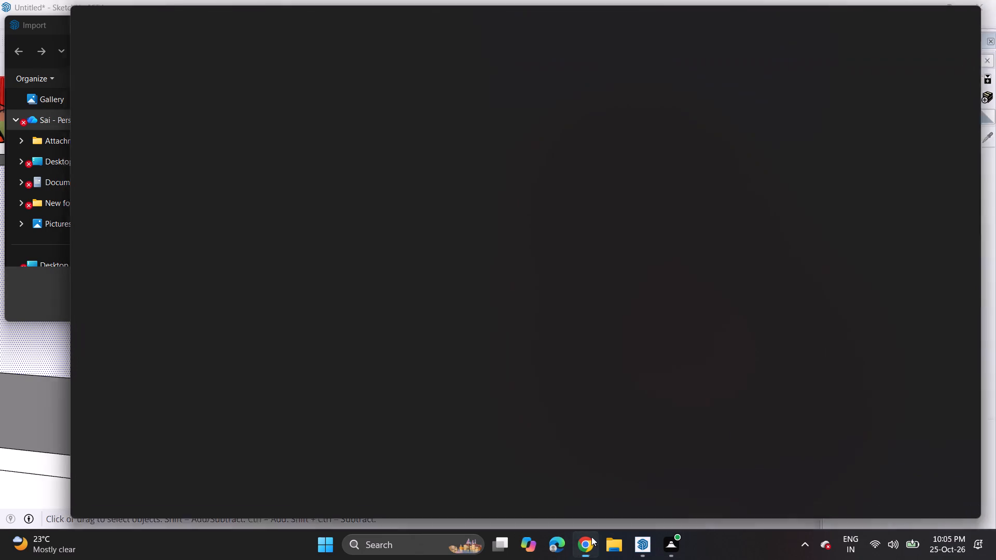
pyautogui.click(379, 255)
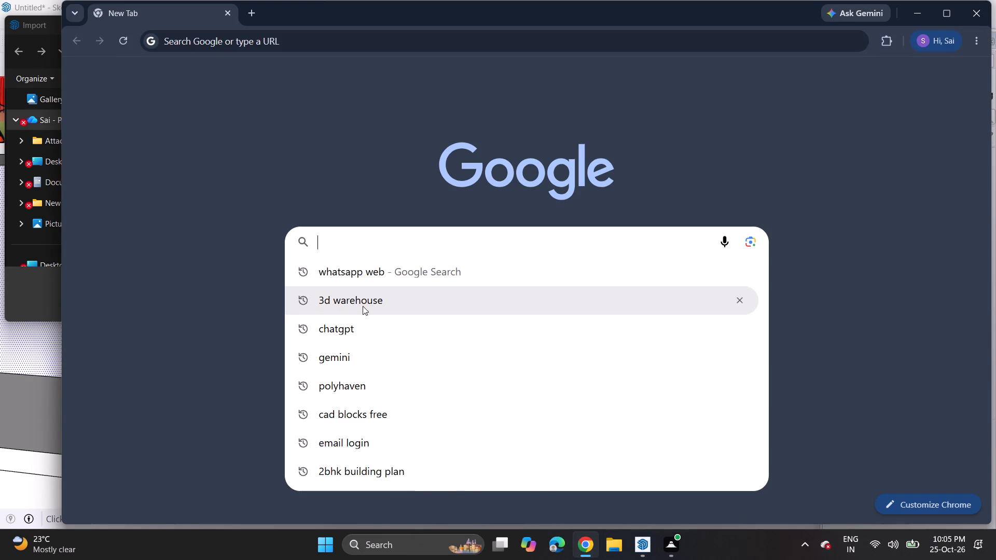
pyautogui.click(364, 302)
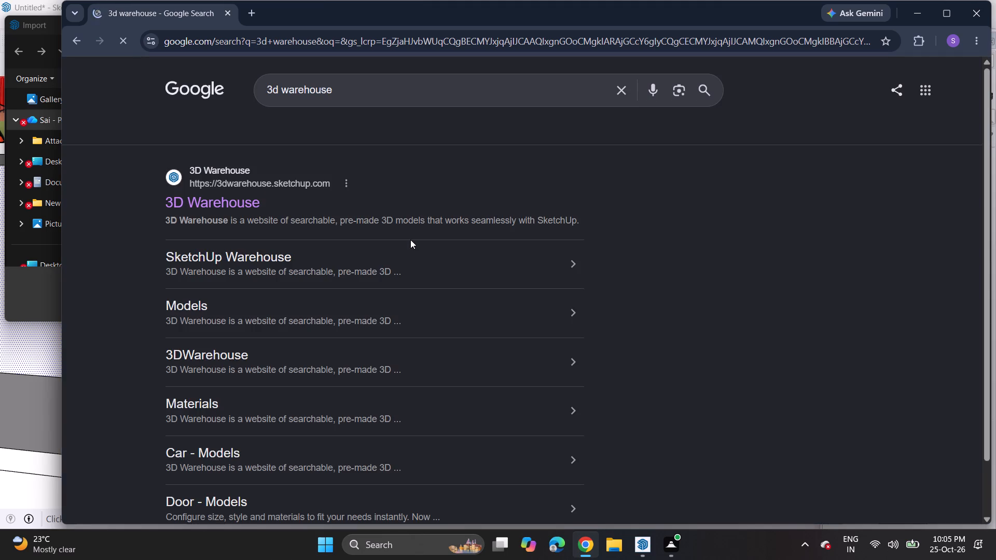
pyautogui.click(199, 209)
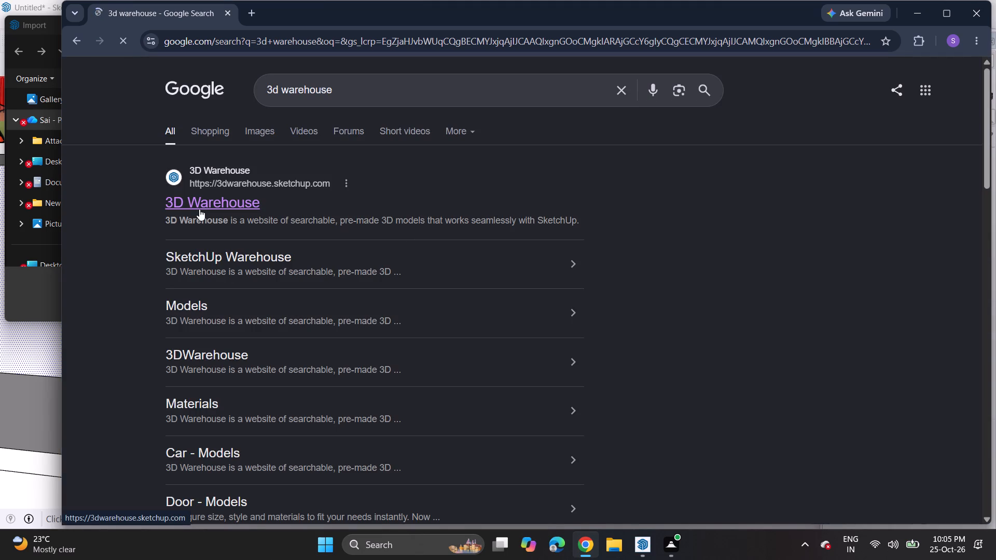
pyautogui.click(215, 202)
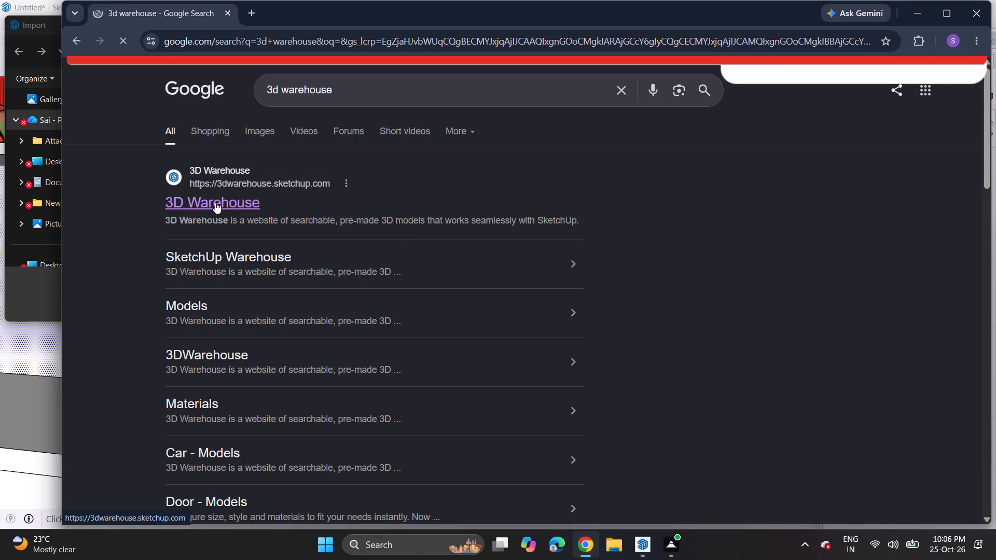
pyautogui.click(975, 71)
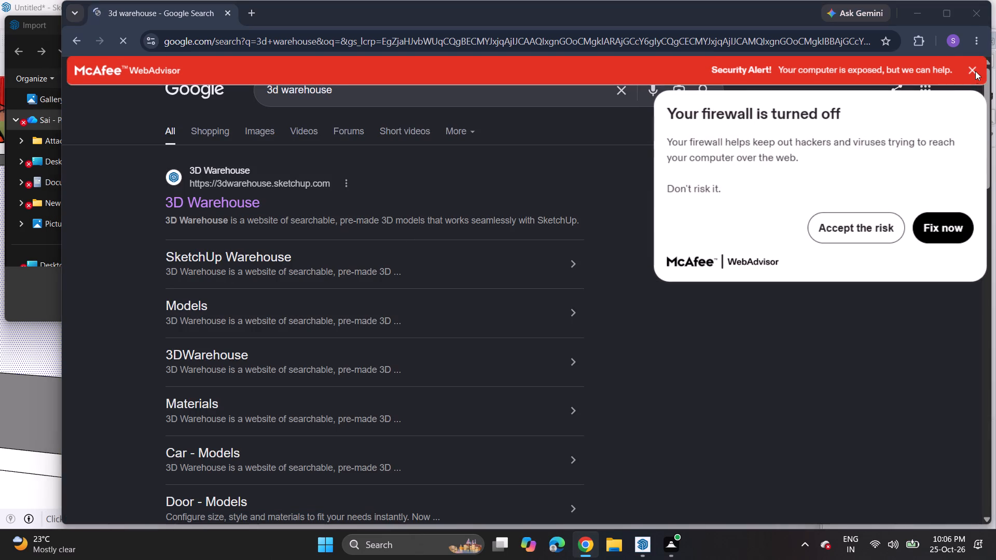
pyautogui.click(236, 209)
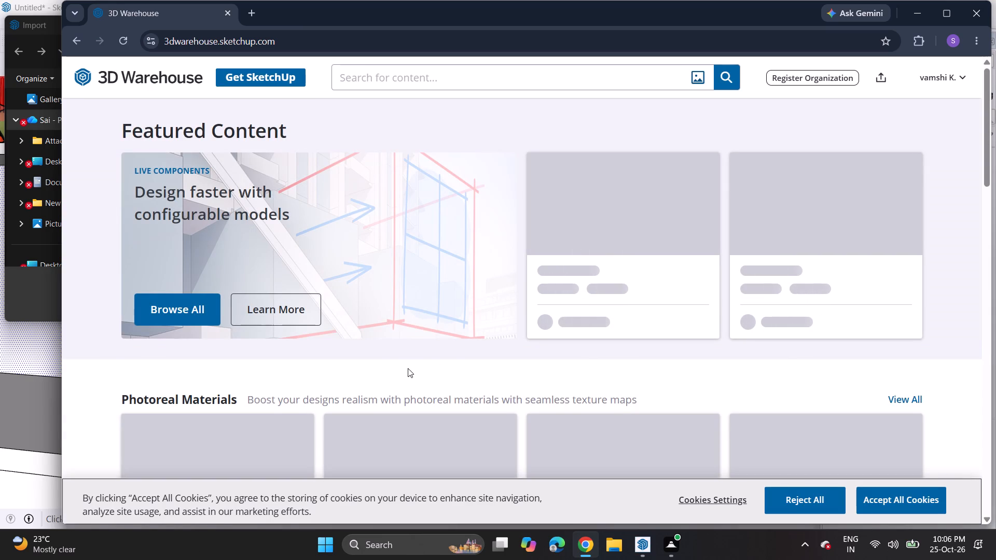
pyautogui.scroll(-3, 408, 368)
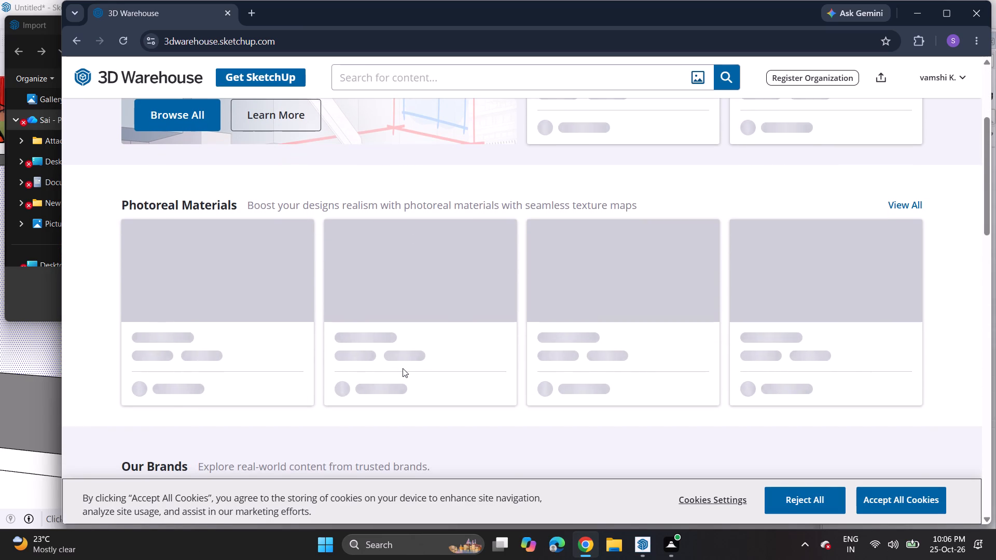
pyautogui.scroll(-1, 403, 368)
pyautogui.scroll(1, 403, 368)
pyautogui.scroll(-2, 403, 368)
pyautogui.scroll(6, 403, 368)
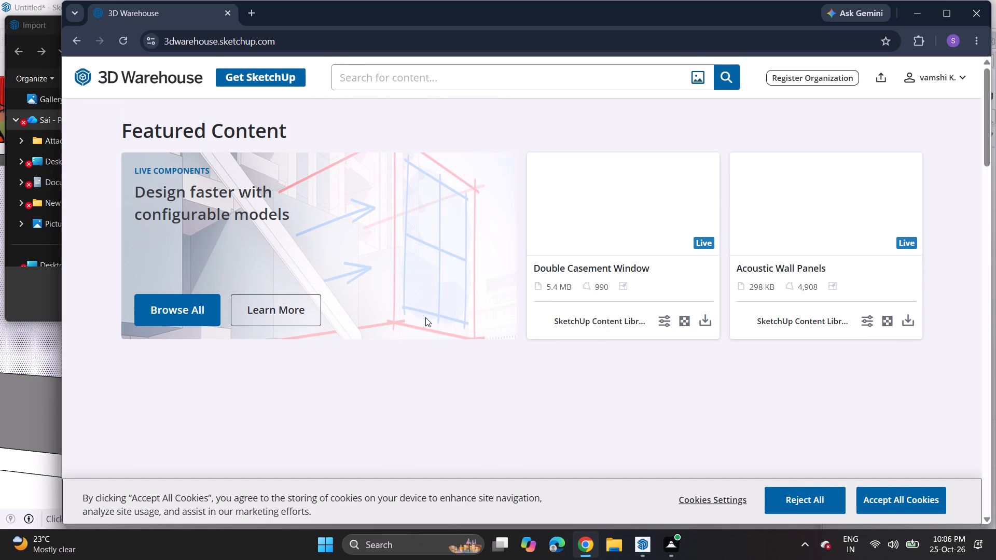
# Search 3D Warehouse for "rice cooker".
pyautogui.click(536, 67)
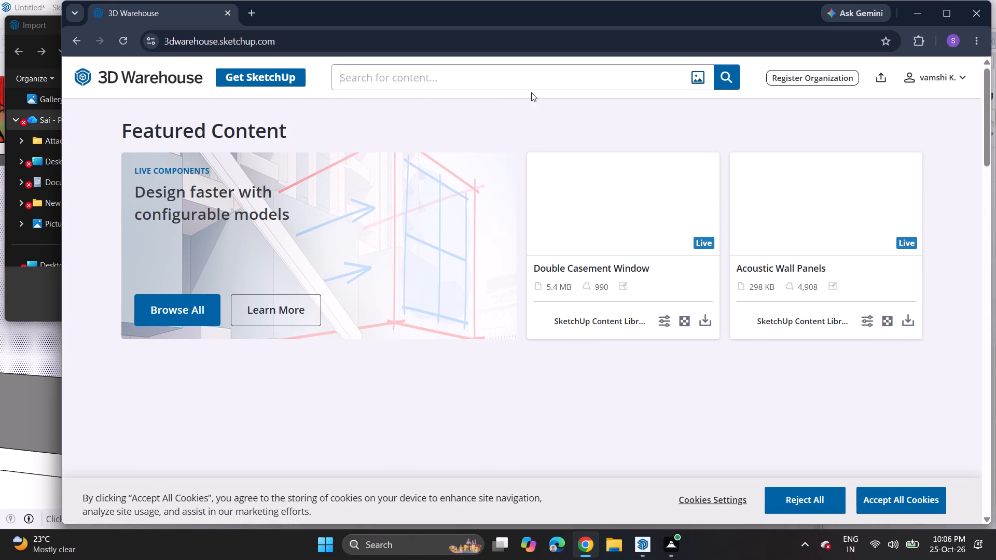
pyautogui.write('rice cooker')
pyautogui.press('Return')
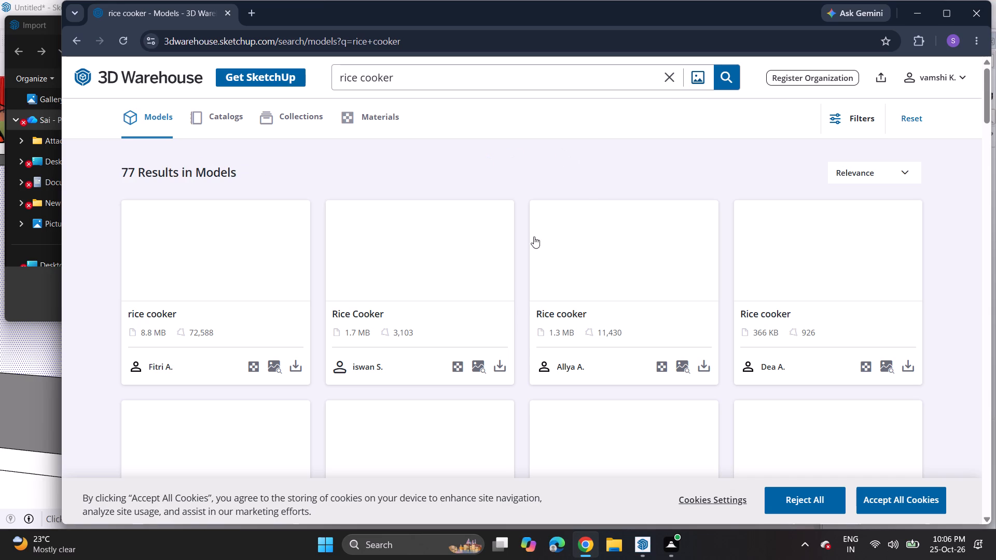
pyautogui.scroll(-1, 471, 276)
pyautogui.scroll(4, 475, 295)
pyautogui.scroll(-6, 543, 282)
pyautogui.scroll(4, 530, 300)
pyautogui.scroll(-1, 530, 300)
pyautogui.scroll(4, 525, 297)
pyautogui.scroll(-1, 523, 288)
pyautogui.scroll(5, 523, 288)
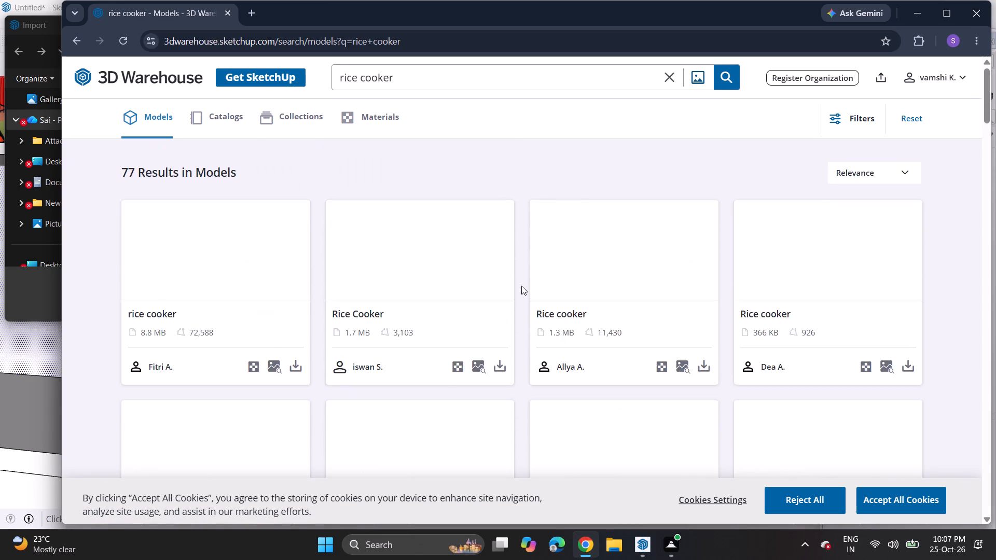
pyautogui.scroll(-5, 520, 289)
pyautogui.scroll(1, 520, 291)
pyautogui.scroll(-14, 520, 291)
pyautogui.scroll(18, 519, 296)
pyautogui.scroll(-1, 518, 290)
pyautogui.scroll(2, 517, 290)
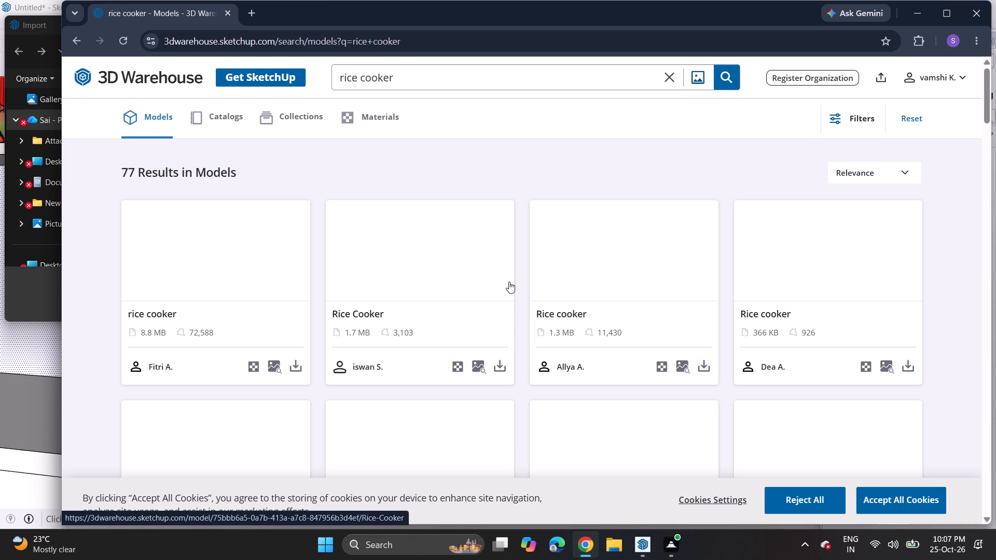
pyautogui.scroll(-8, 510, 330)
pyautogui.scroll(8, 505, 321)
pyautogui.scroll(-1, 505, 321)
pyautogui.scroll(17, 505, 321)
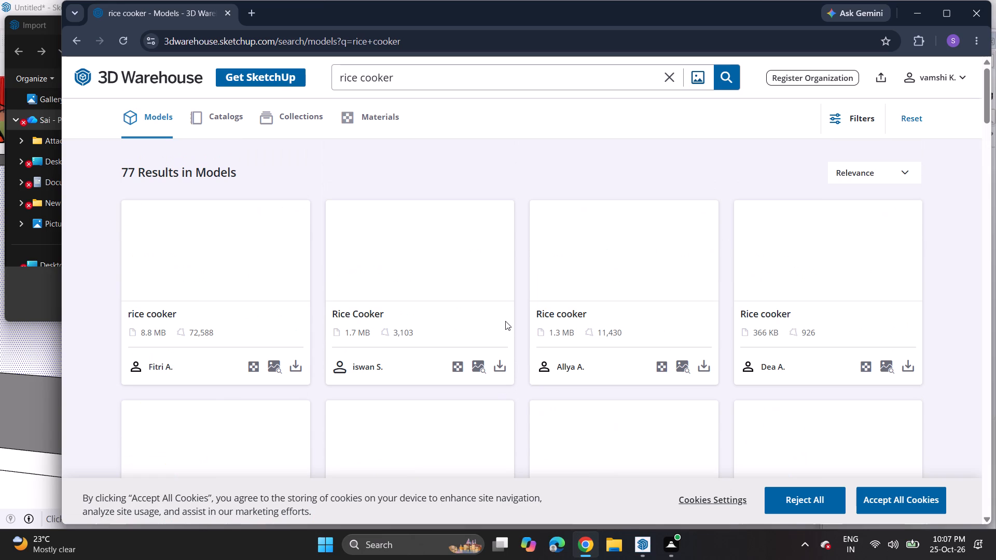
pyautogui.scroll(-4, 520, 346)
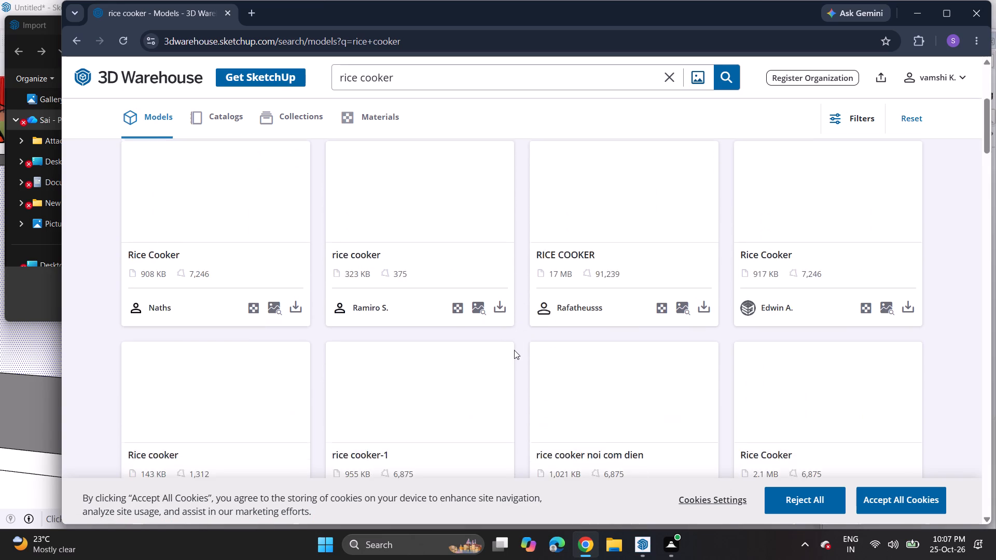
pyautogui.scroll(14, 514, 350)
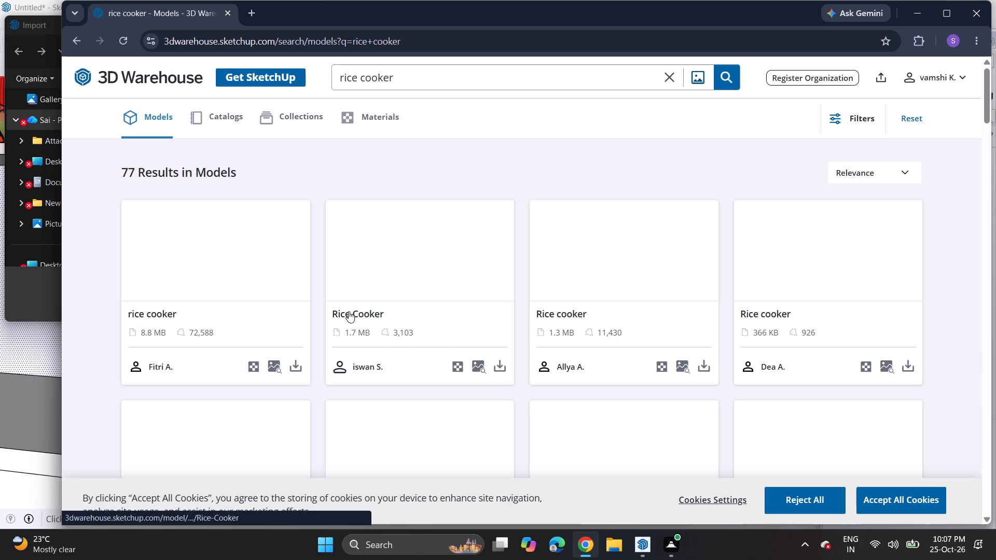
# Look through the rice cooker search results for a suitable countertop model.
pyautogui.scroll(-14, 473, 315)
pyautogui.scroll(15, 468, 322)
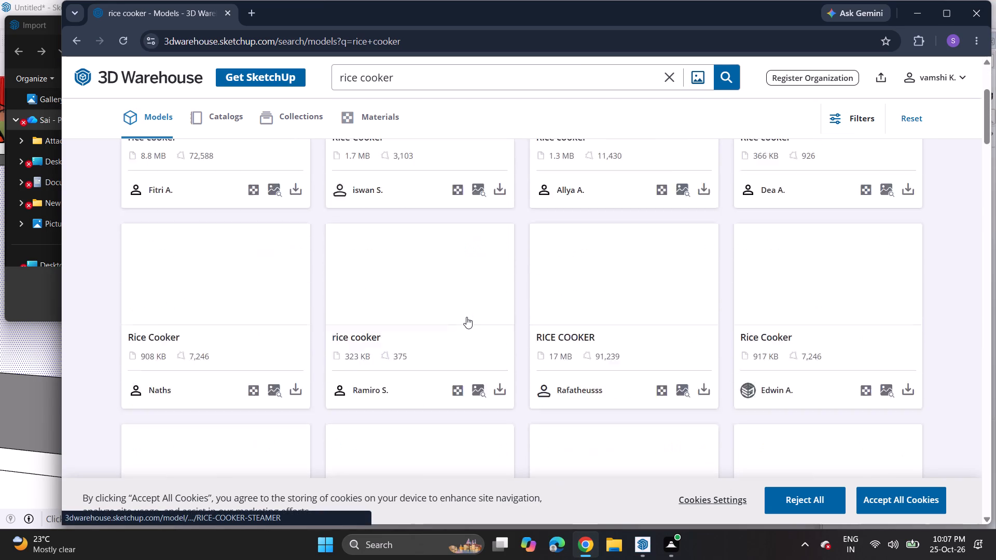
pyautogui.scroll(9, 466, 317)
pyautogui.scroll(-15, 463, 322)
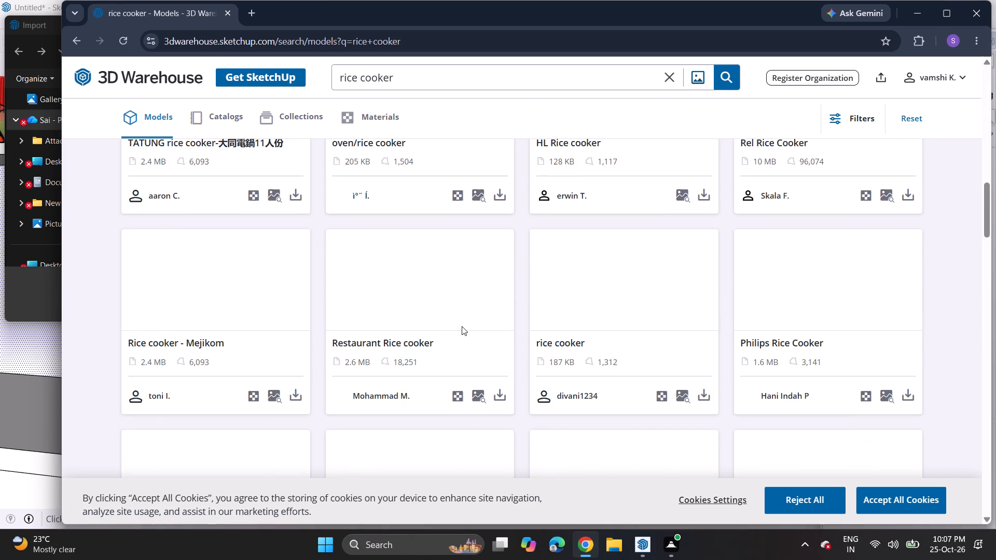
pyautogui.scroll(-14, 462, 326)
pyautogui.scroll(16, 463, 329)
pyautogui.scroll(17, 463, 329)
pyautogui.scroll(-1, 463, 329)
pyautogui.scroll(2, 463, 329)
pyautogui.scroll(-2, 463, 329)
pyautogui.scroll(1, 463, 329)
pyautogui.scroll(-8, 463, 329)
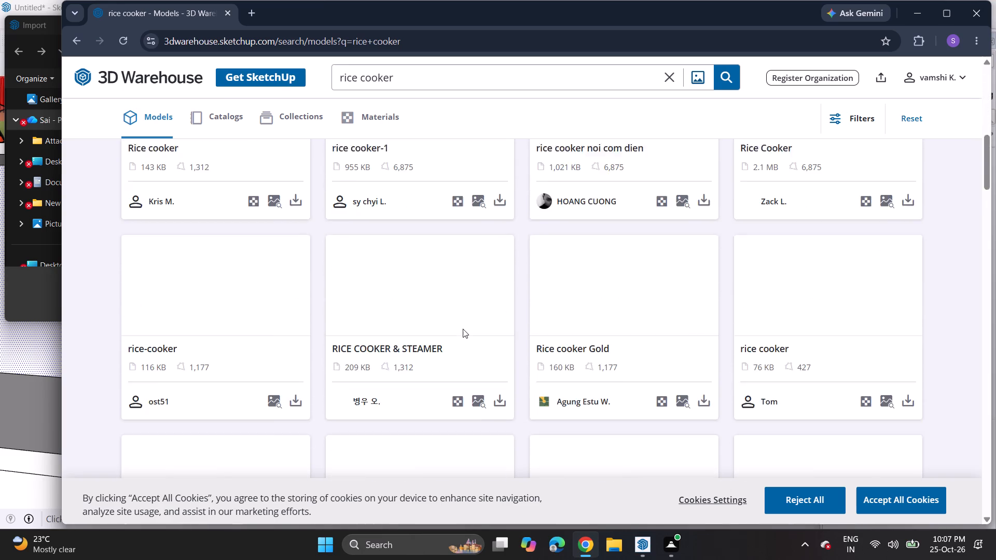
pyautogui.scroll(-3, 463, 329)
pyautogui.scroll(1, 463, 329)
pyautogui.scroll(-2, 463, 329)
pyautogui.scroll(19, 463, 329)
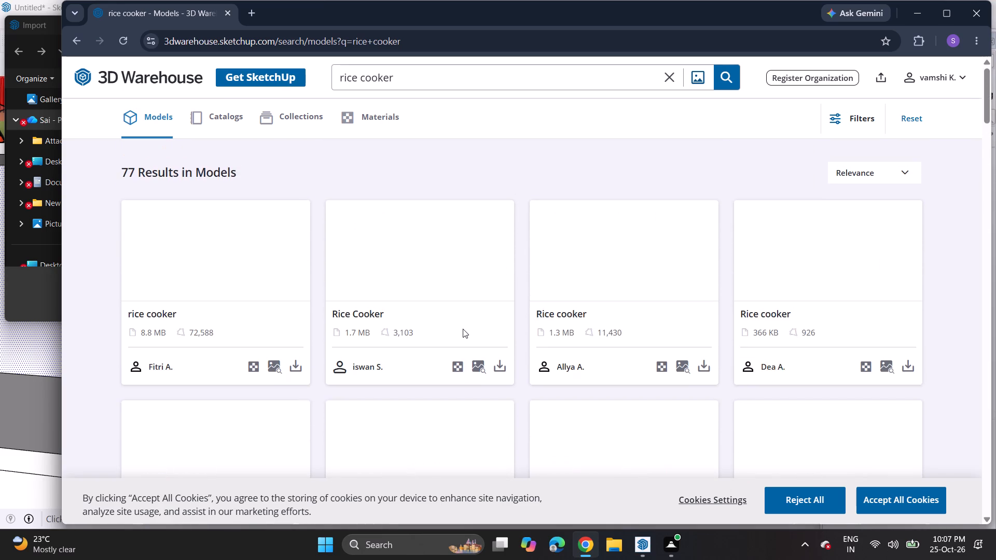
pyautogui.scroll(3, 463, 329)
pyautogui.scroll(-12, 463, 329)
pyautogui.scroll(1, 463, 329)
pyautogui.scroll(-12, 463, 329)
pyautogui.scroll(1, 463, 329)
pyautogui.scroll(-1, 463, 329)
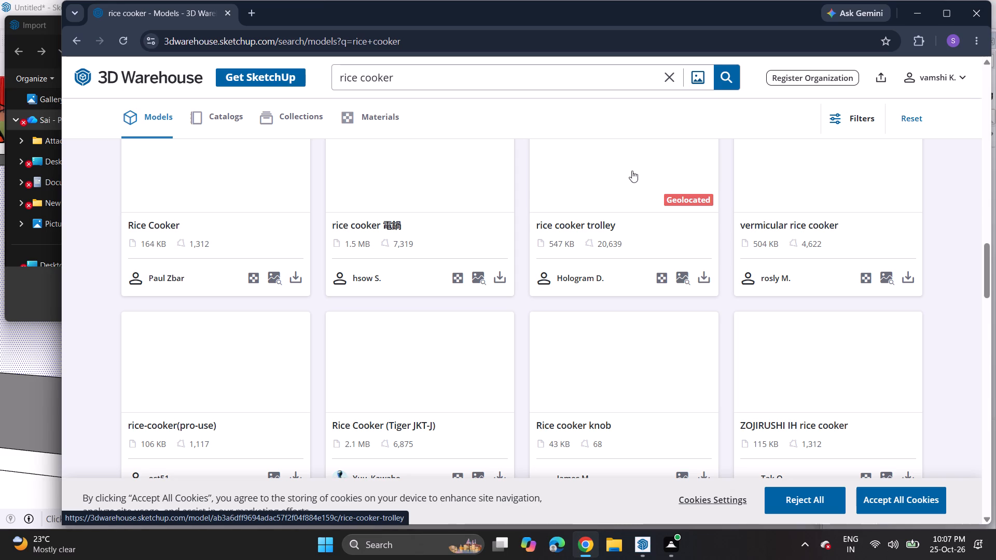
pyautogui.scroll(5, 540, 253)
pyautogui.scroll(-1, 540, 253)
pyautogui.scroll(16, 540, 253)
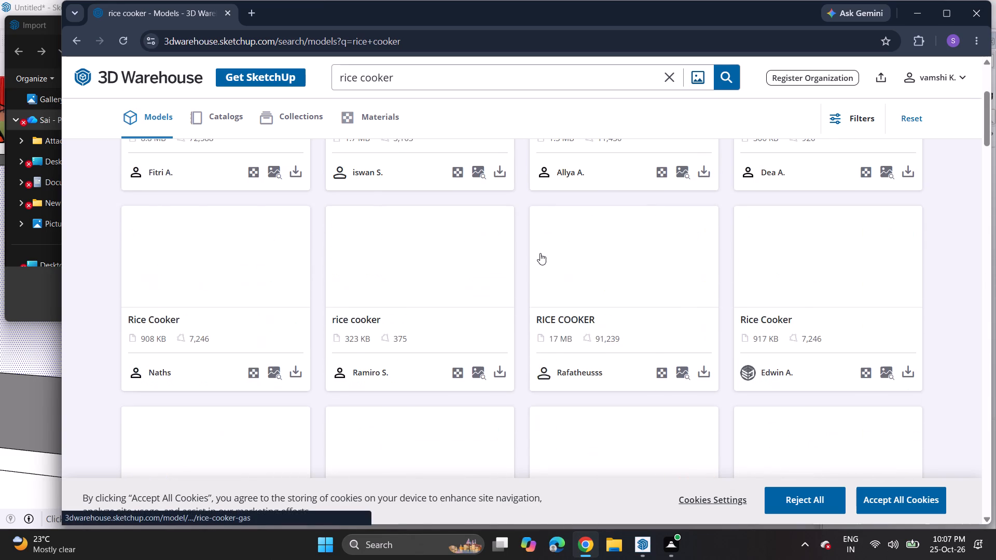
pyautogui.scroll(9, 540, 253)
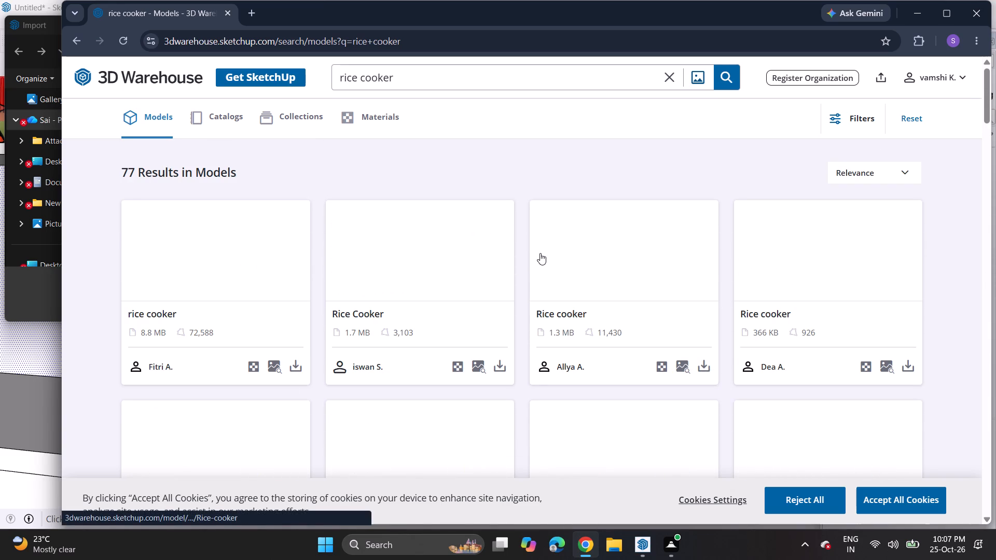
pyautogui.scroll(5, 540, 253)
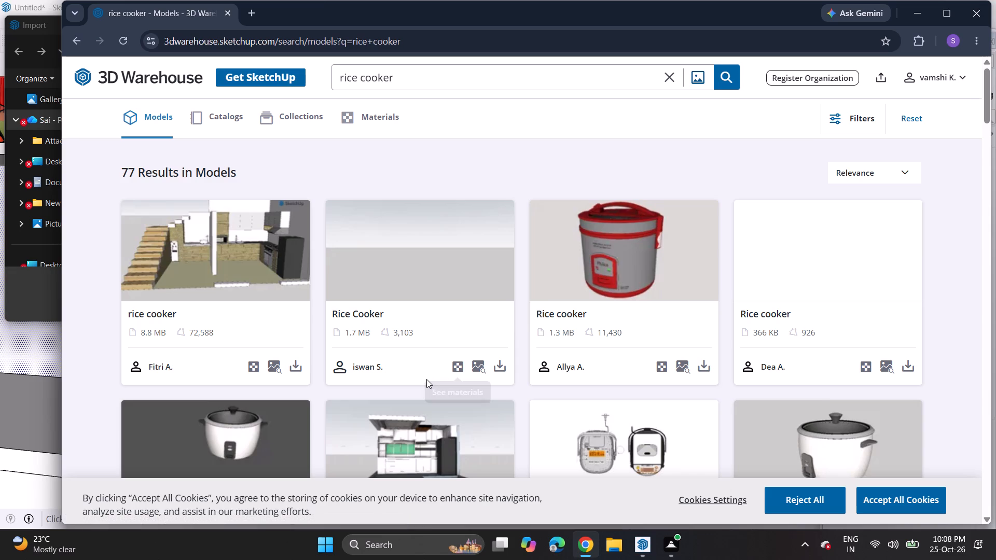
# Download the "rice cooker noi com dien" model as a SketchUp file.
pyautogui.scroll(-2, 426, 379)
pyautogui.scroll(-4, 627, 390)
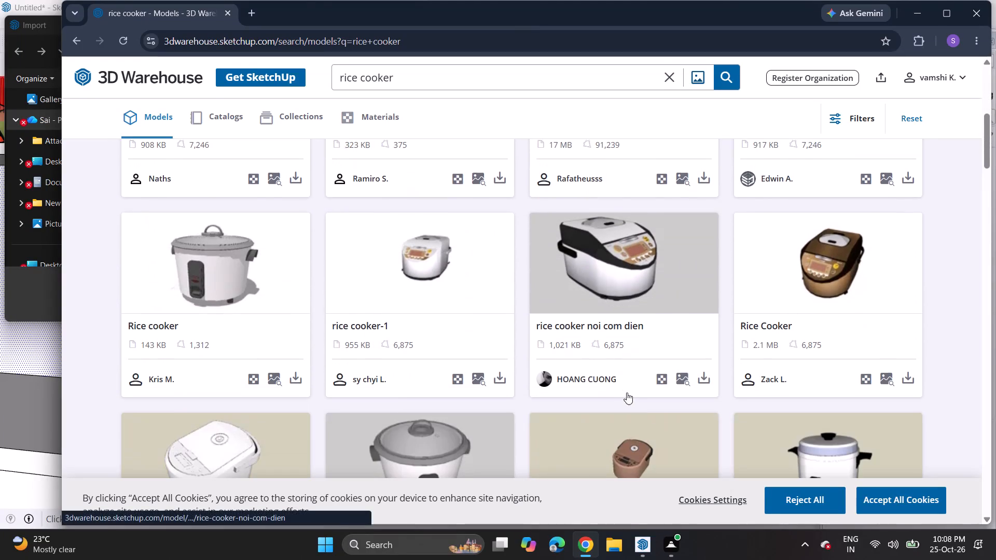
pyautogui.click(701, 374)
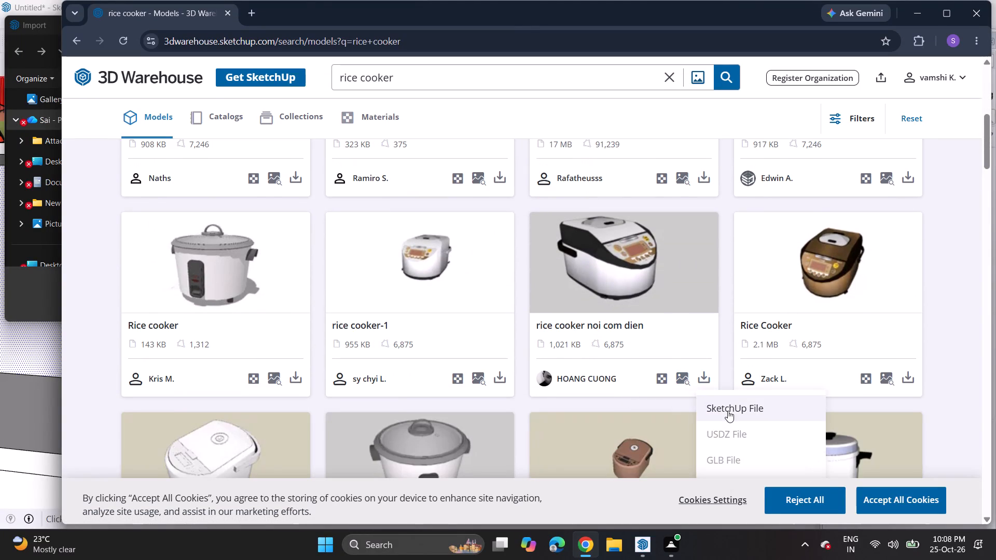
pyautogui.click(728, 411)
# Compare the other rice cooker models further down the search results.
pyautogui.scroll(-1, 621, 361)
pyautogui.scroll(1, 621, 361)
pyautogui.scroll(-4, 621, 361)
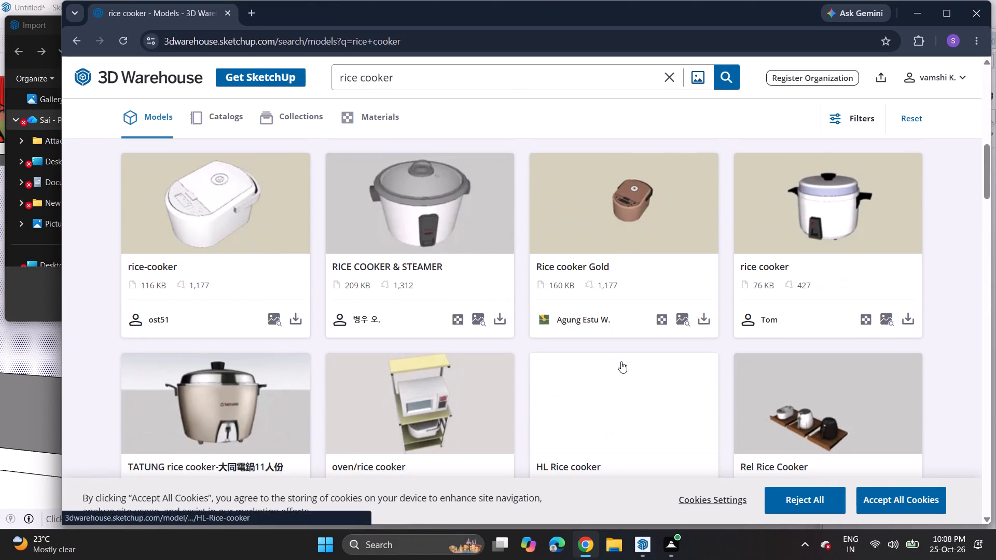
pyautogui.scroll(-6, 621, 361)
pyautogui.scroll(1, 617, 361)
pyautogui.scroll(-1, 603, 365)
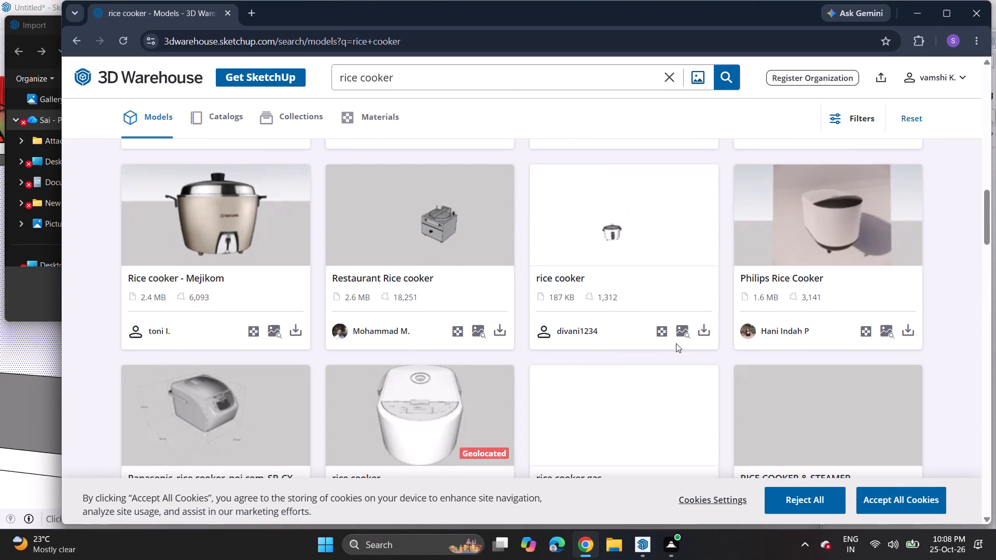
pyautogui.scroll(8, 758, 326)
pyautogui.scroll(-1, 735, 334)
pyautogui.scroll(5, 723, 331)
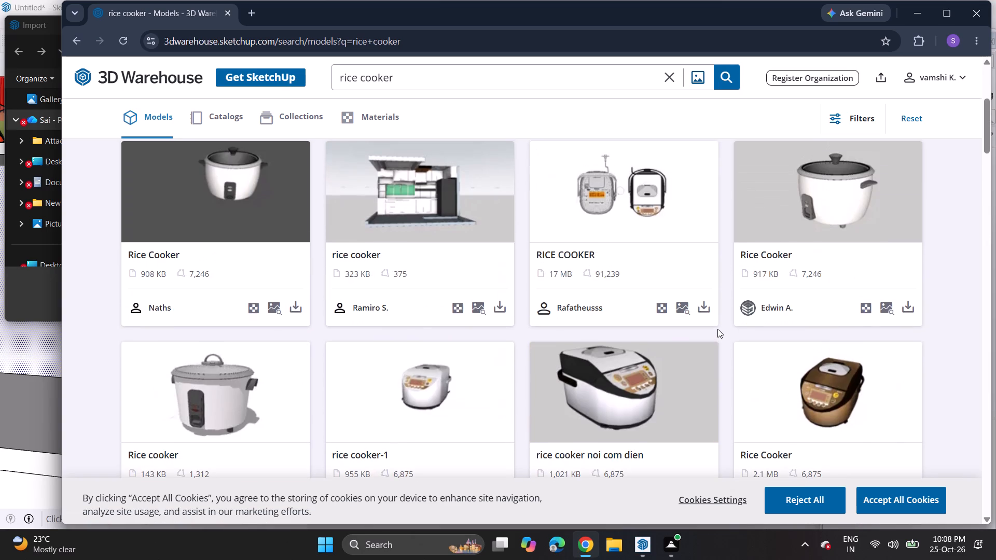
# Request the SketchUp file download of "rice cooker noi com dien" again and check the recent download history.
pyautogui.scroll(-3, 709, 381)
pyautogui.click(704, 309)
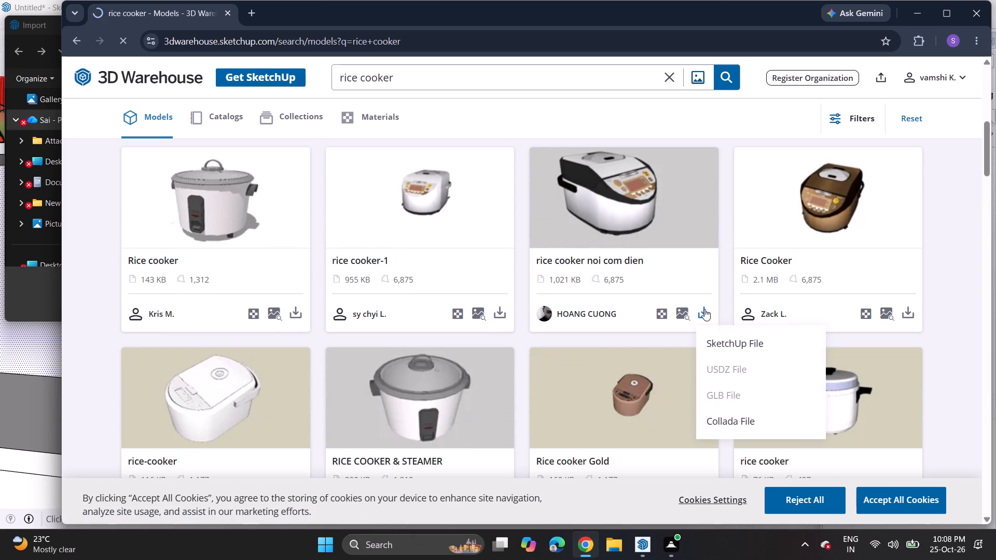
pyautogui.click(712, 342)
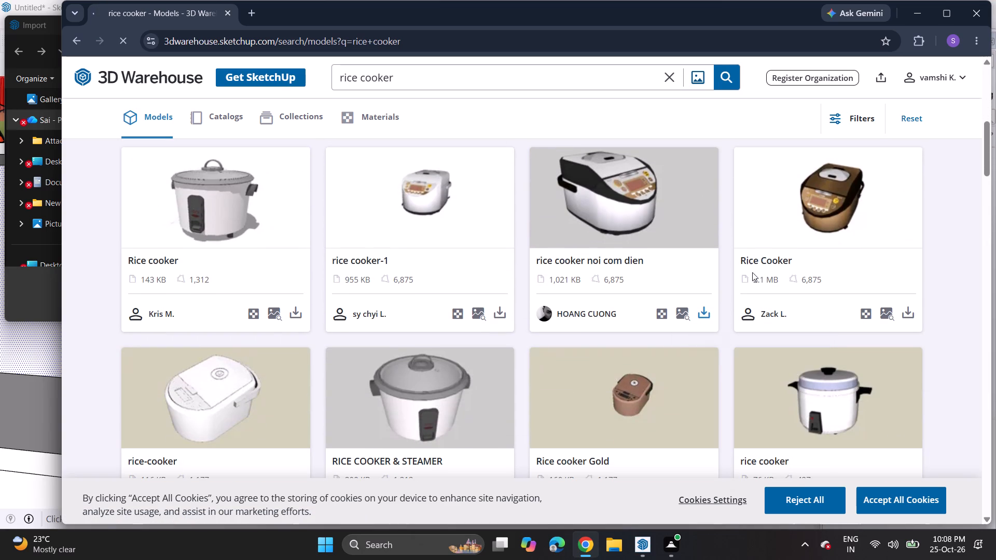
pyautogui.click(921, 40)
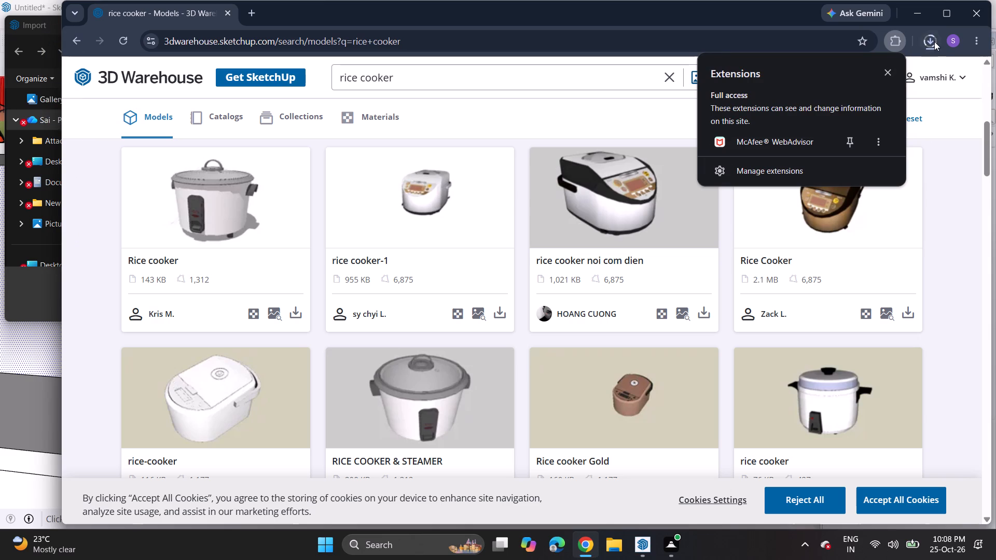
pyautogui.click(931, 41)
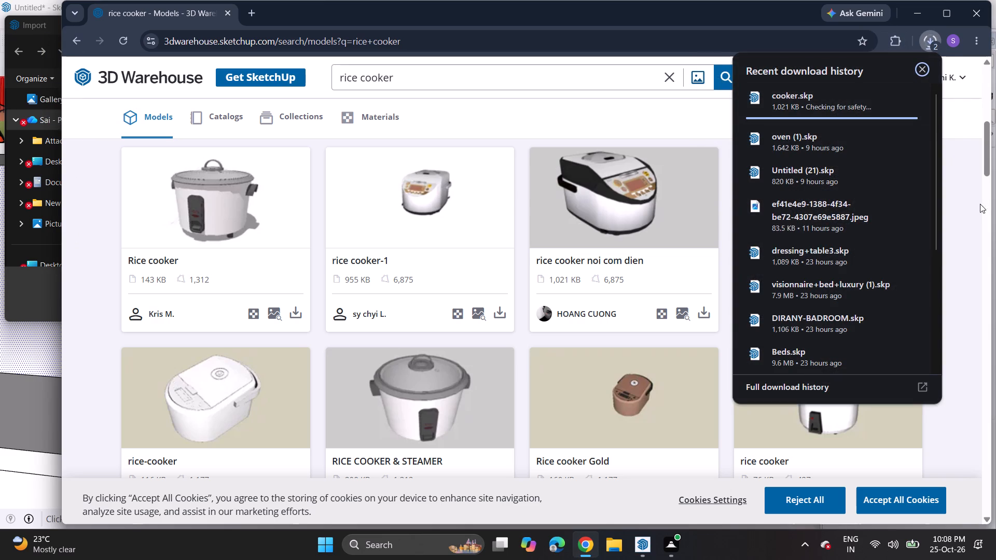
# Find the "Rice Cooker / Panela de arroz {cura}" model further down the results and download it as a SketchUp file.
pyautogui.scroll(-6, 521, 432)
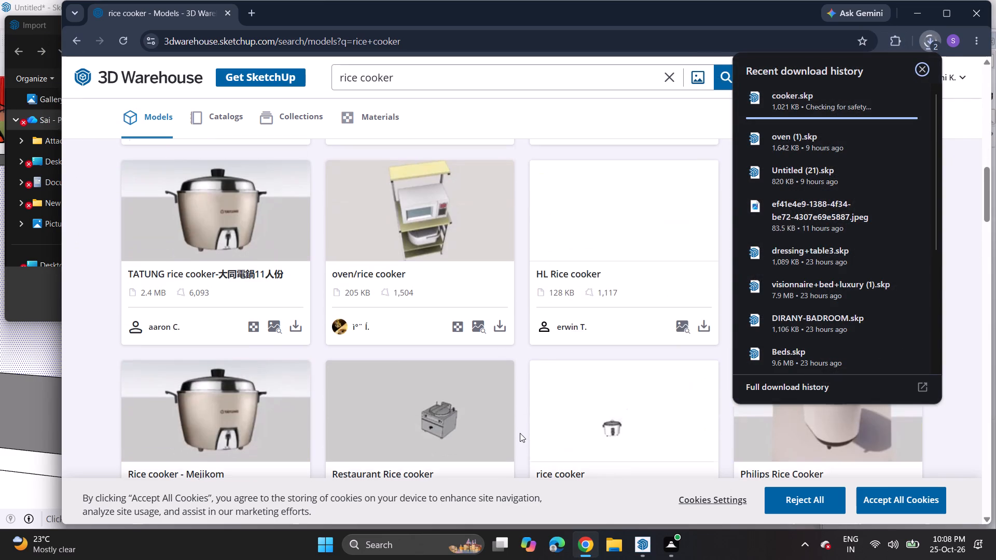
pyautogui.scroll(-8, 503, 428)
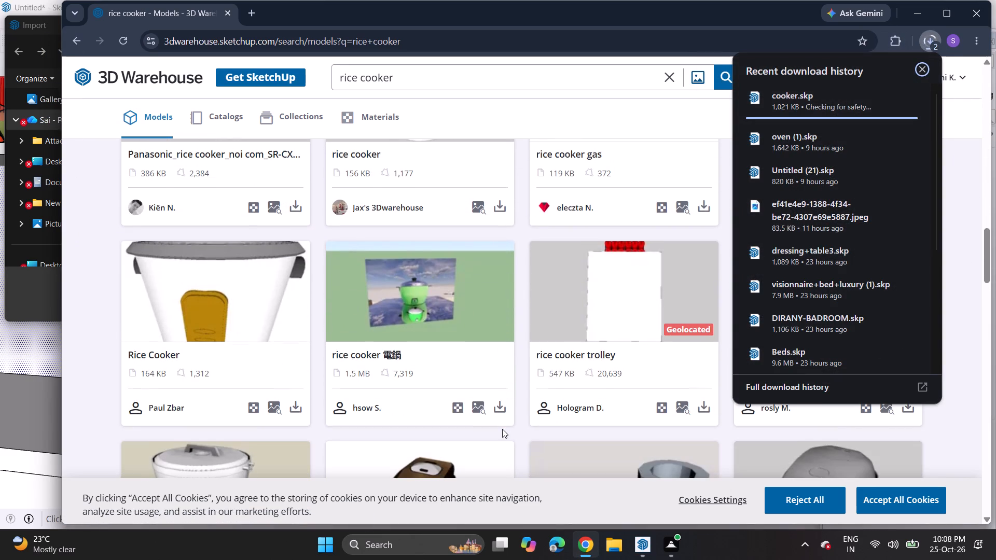
pyautogui.scroll(-10, 502, 428)
pyautogui.scroll(4, 505, 423)
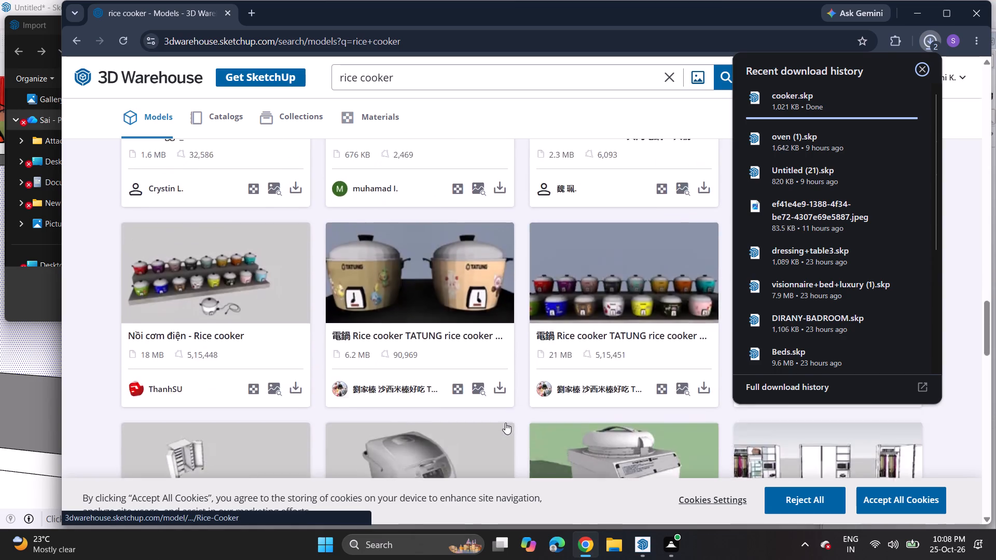
pyautogui.scroll(2, 505, 423)
pyautogui.scroll(-8, 505, 423)
pyautogui.scroll(4, 505, 423)
pyautogui.scroll(-4, 505, 423)
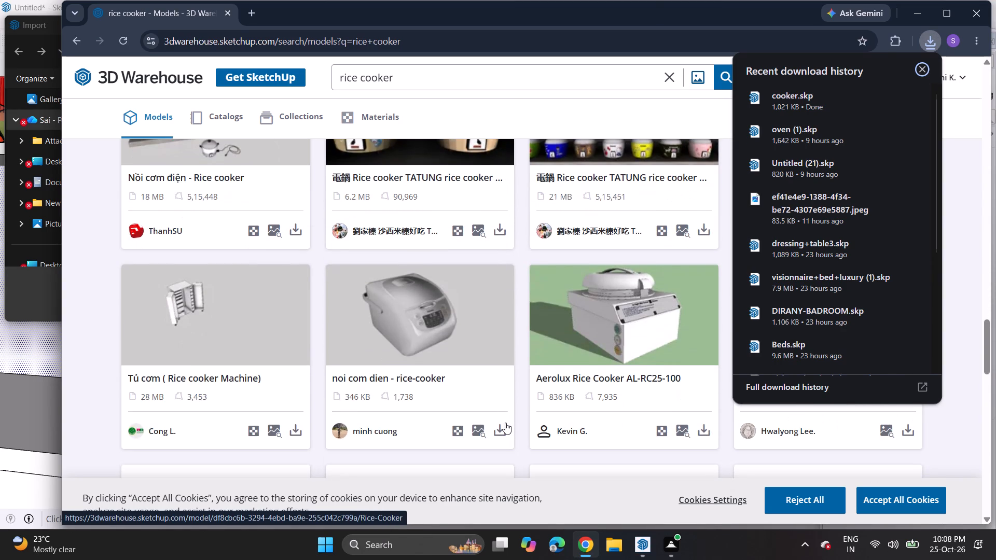
pyautogui.scroll(-2, 505, 423)
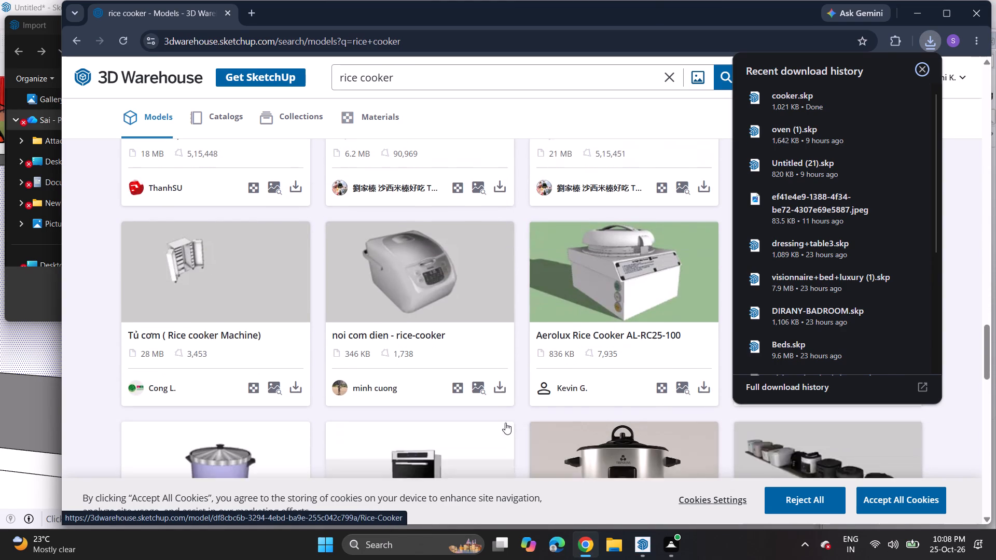
pyautogui.scroll(-3, 505, 423)
pyautogui.click(701, 302)
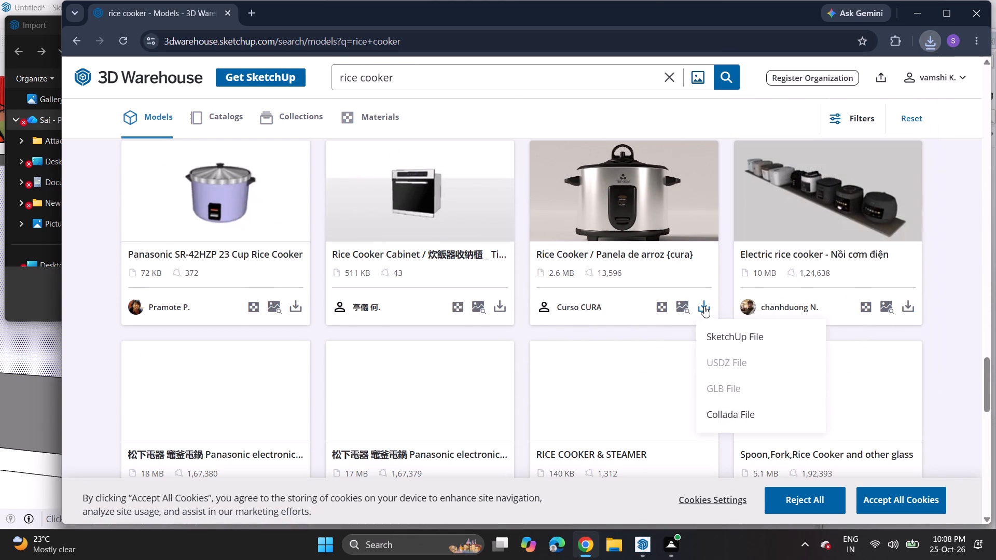
pyautogui.click(726, 327)
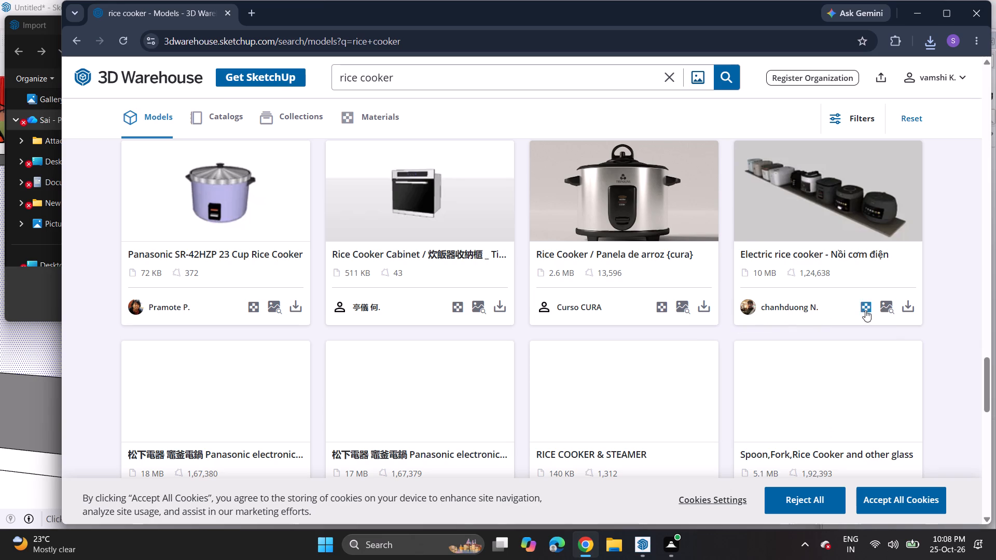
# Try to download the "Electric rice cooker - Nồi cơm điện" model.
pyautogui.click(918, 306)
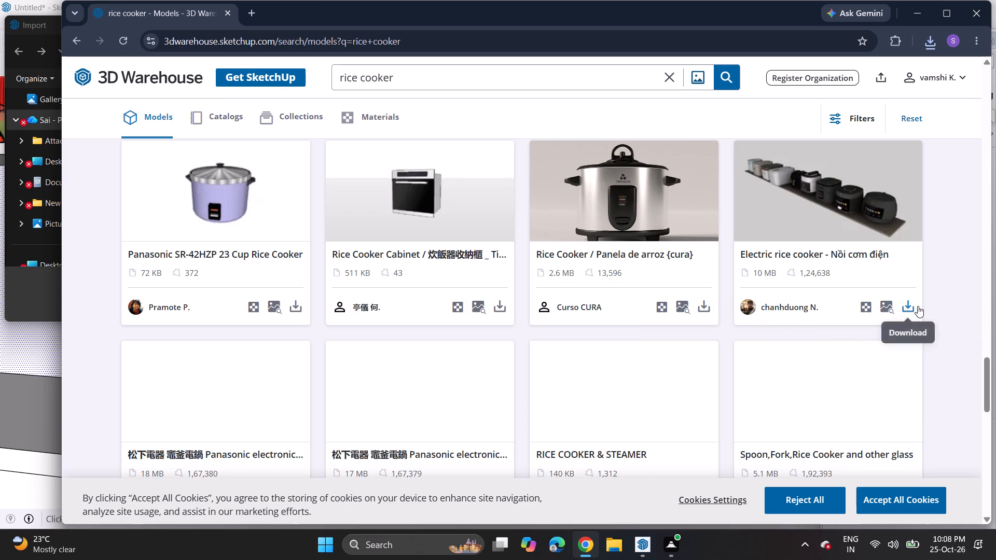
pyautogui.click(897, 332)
# Examine the remaining rice cooker models further down the 3D Warehouse search results.
pyautogui.scroll(-2, 798, 331)
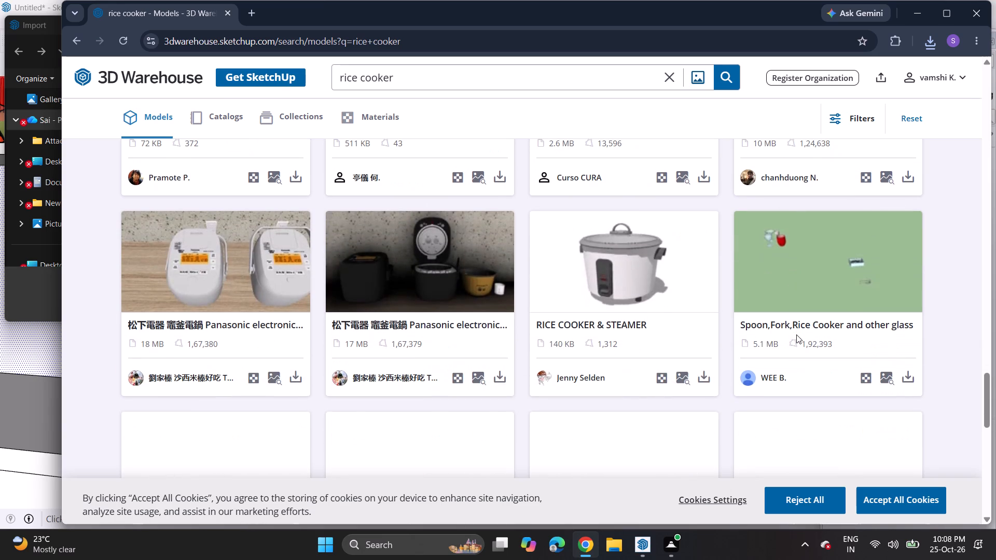
pyautogui.scroll(-5, 796, 334)
pyautogui.scroll(5, 796, 336)
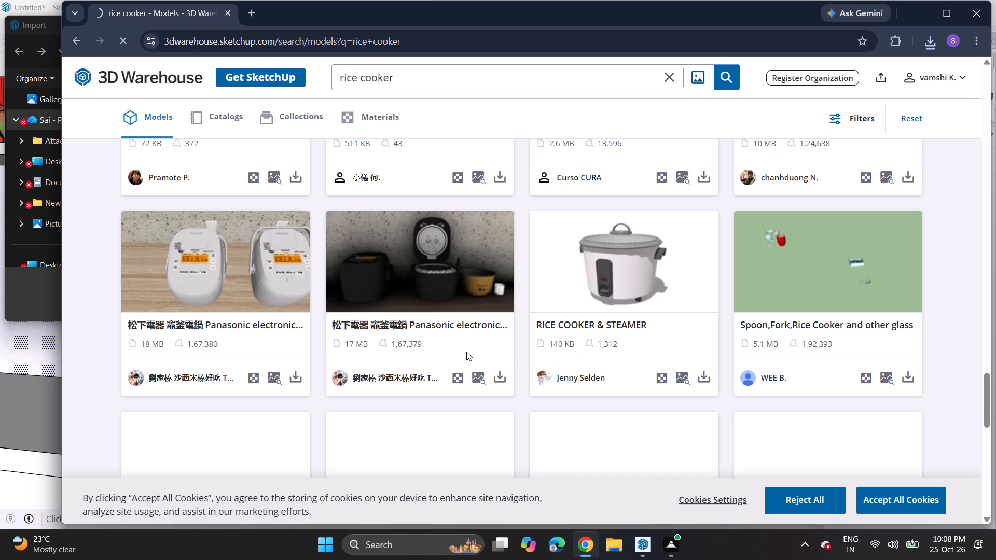
pyautogui.scroll(-3, 466, 352)
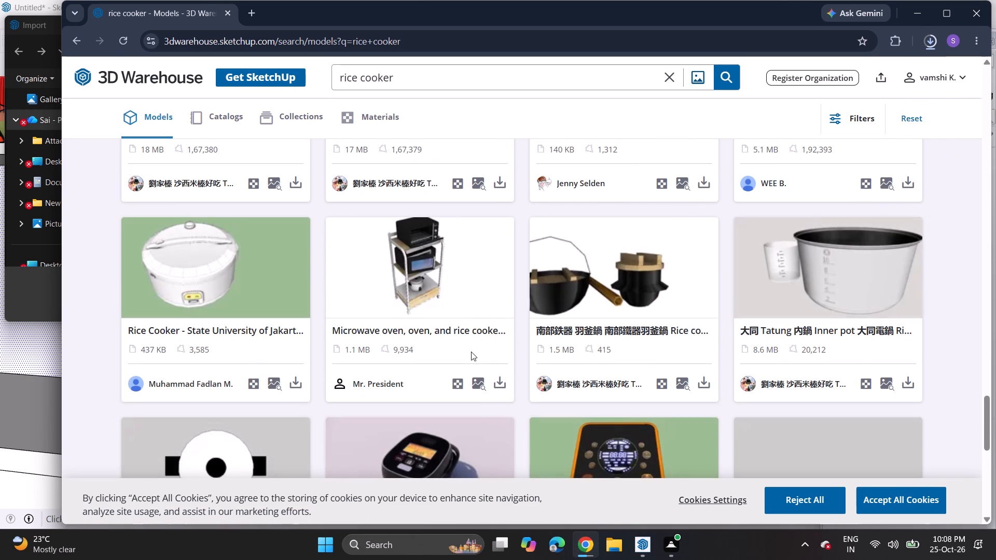
pyautogui.scroll(-2, 593, 355)
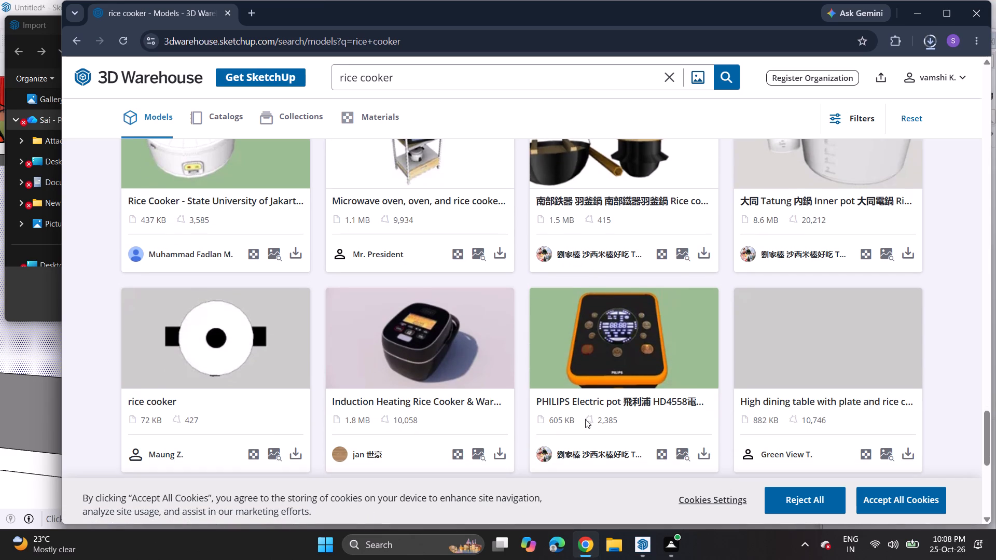
# Switch to SketchUp and check today's files in the Import dialog's Downloads folder for the downloaded rice cookers.
pyautogui.click(637, 540)
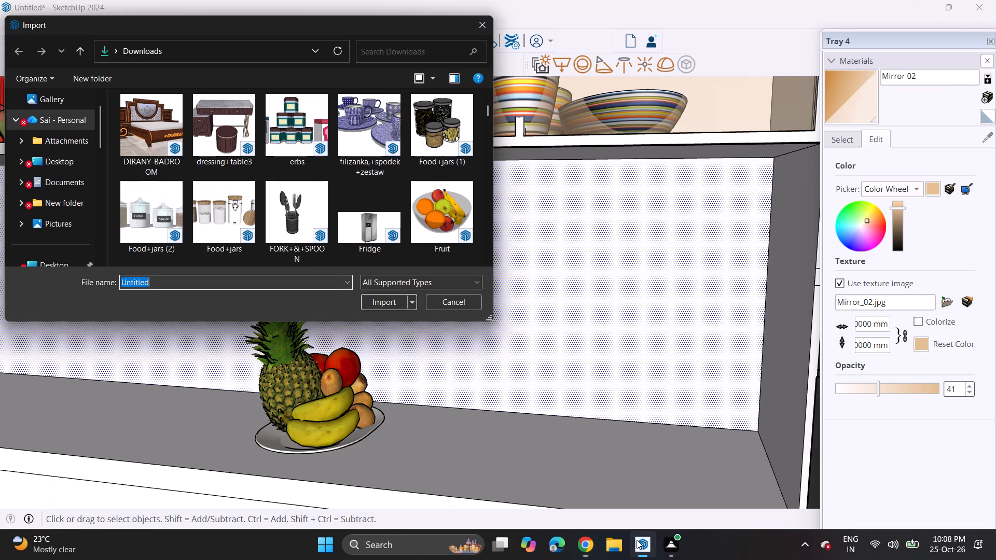
pyautogui.scroll(3, 343, 218)
pyautogui.scroll(-1, 343, 218)
pyautogui.scroll(7, 343, 218)
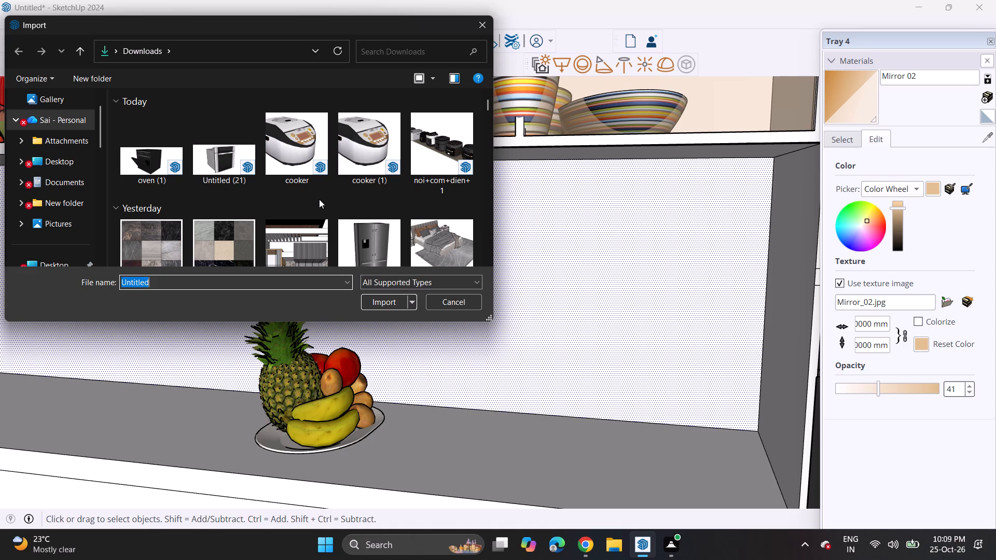
pyautogui.scroll(2, 367, 212)
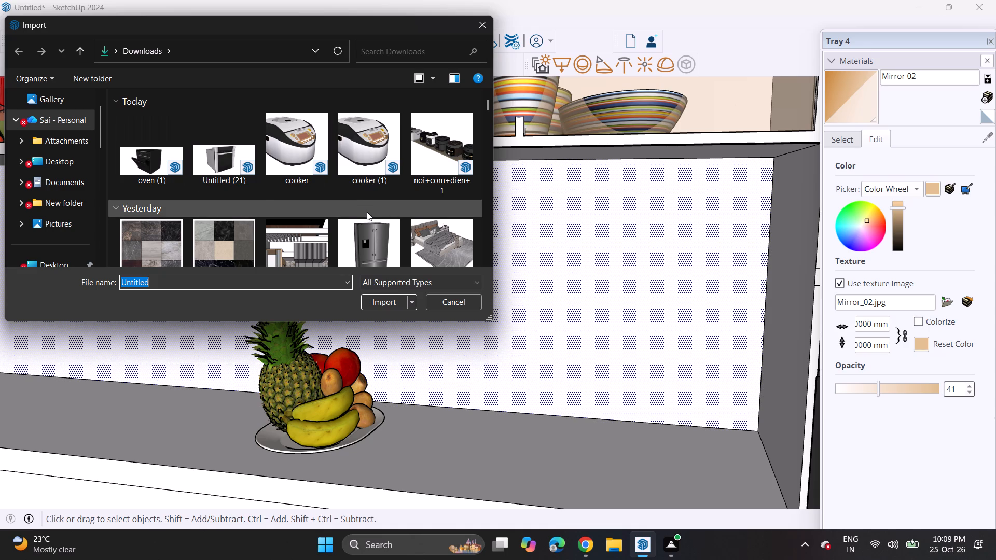
pyautogui.scroll(1, 367, 212)
pyautogui.scroll(-3, 367, 212)
pyautogui.scroll(6, 367, 212)
# Look through the older model files in the Downloads folder and return to the most recent ones.
pyautogui.scroll(-6, 367, 212)
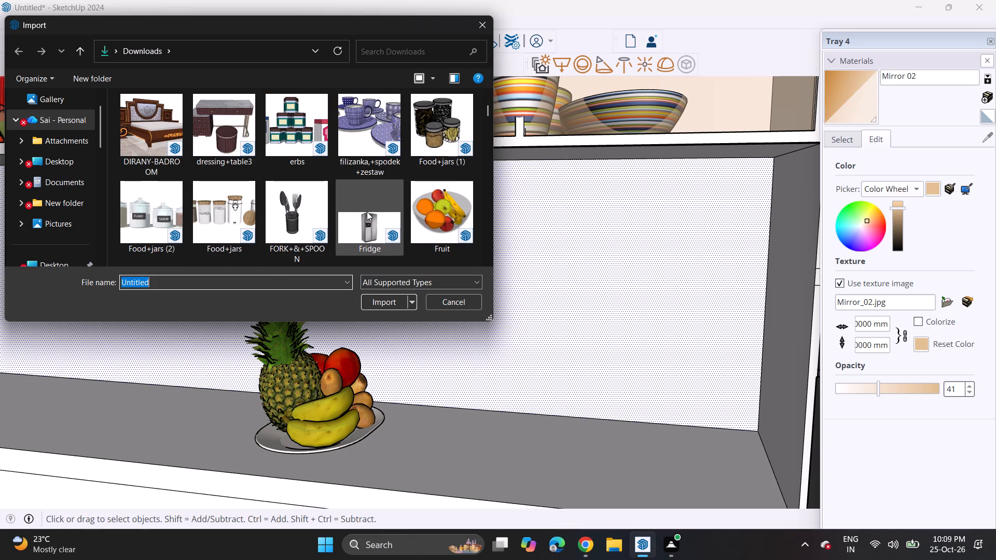
pyautogui.scroll(-5, 367, 212)
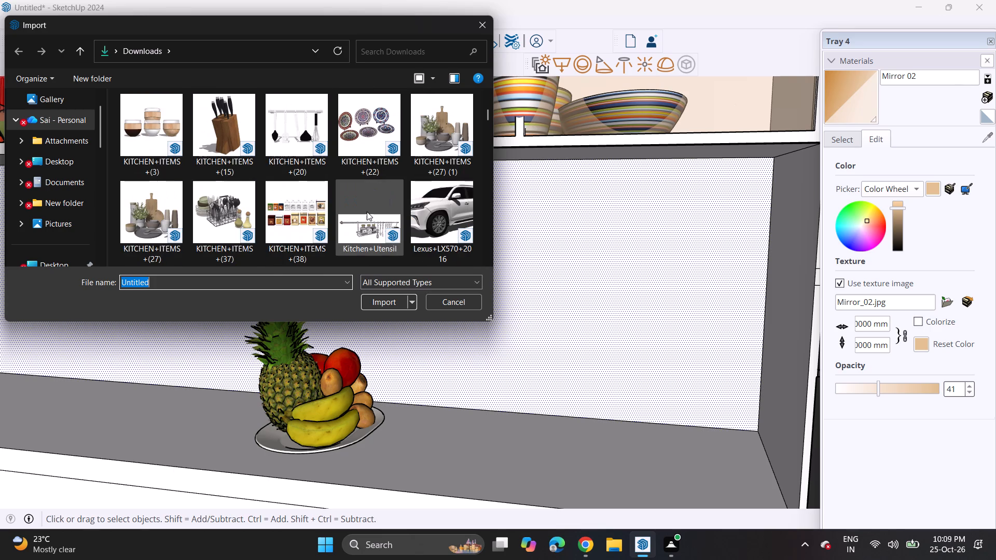
pyautogui.scroll(-2, 367, 212)
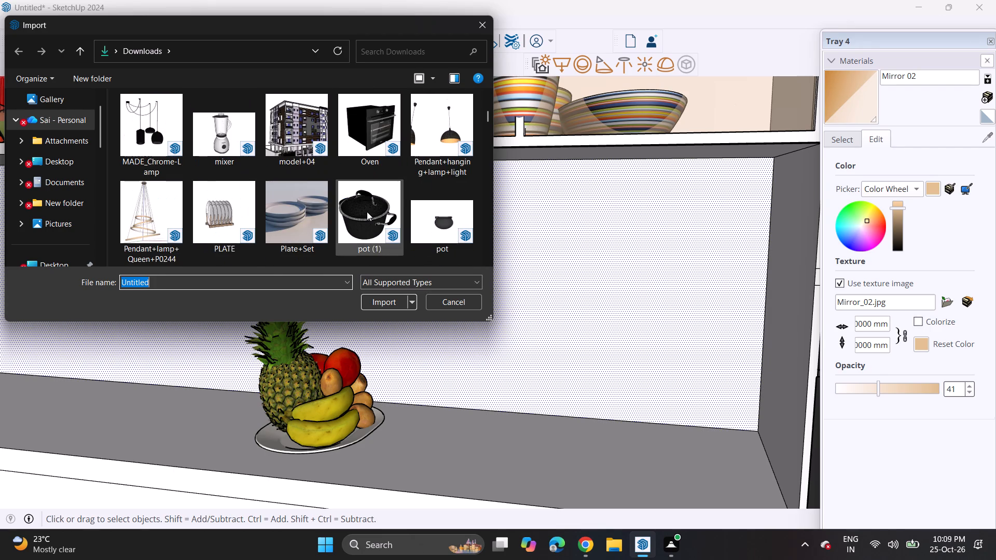
pyautogui.scroll(-3, 367, 212)
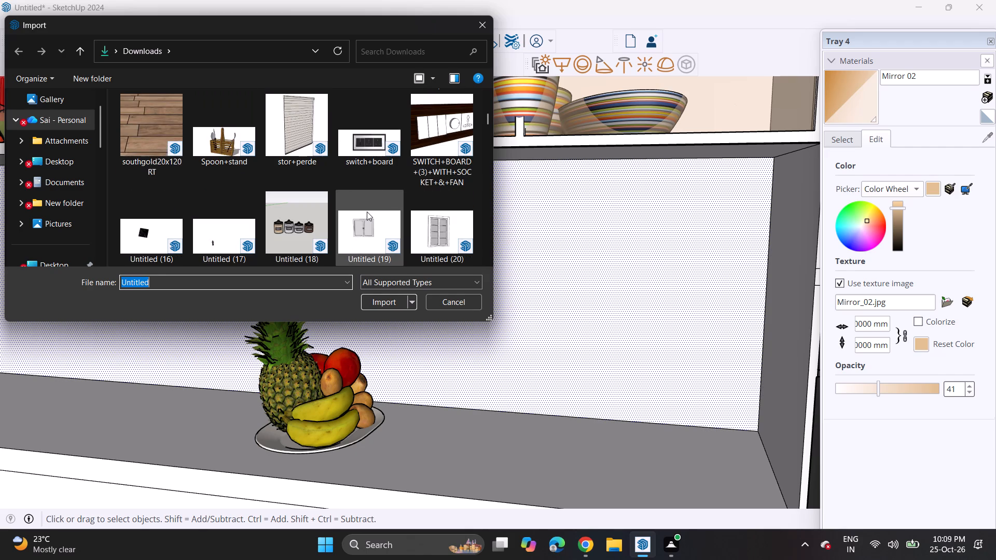
pyautogui.scroll(-1, 367, 212)
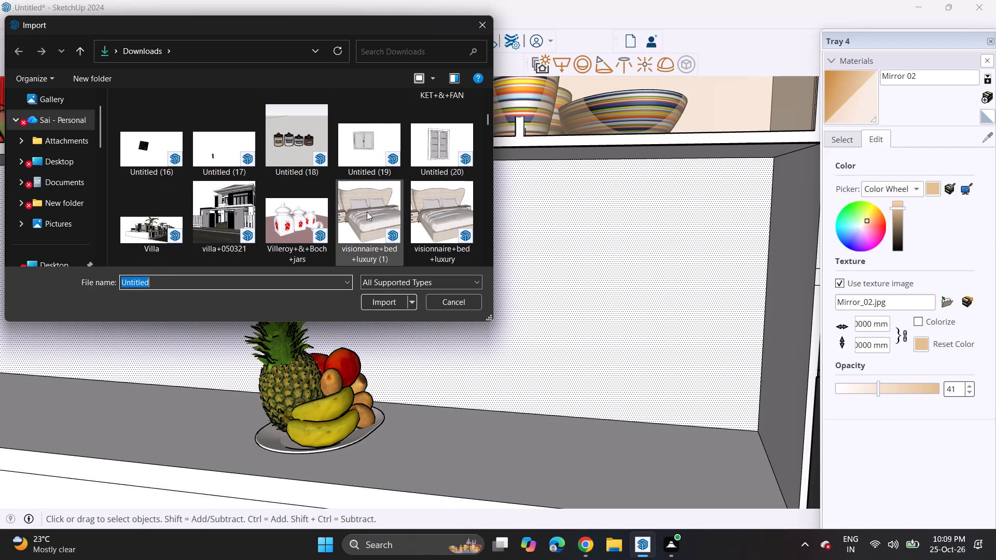
pyautogui.scroll(-2, 367, 212)
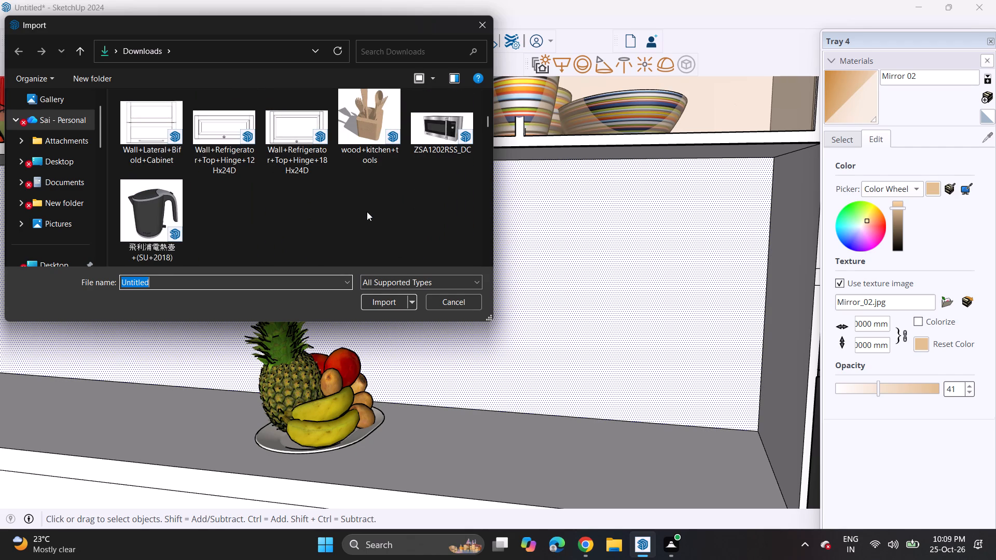
pyautogui.scroll(-4, 327, 206)
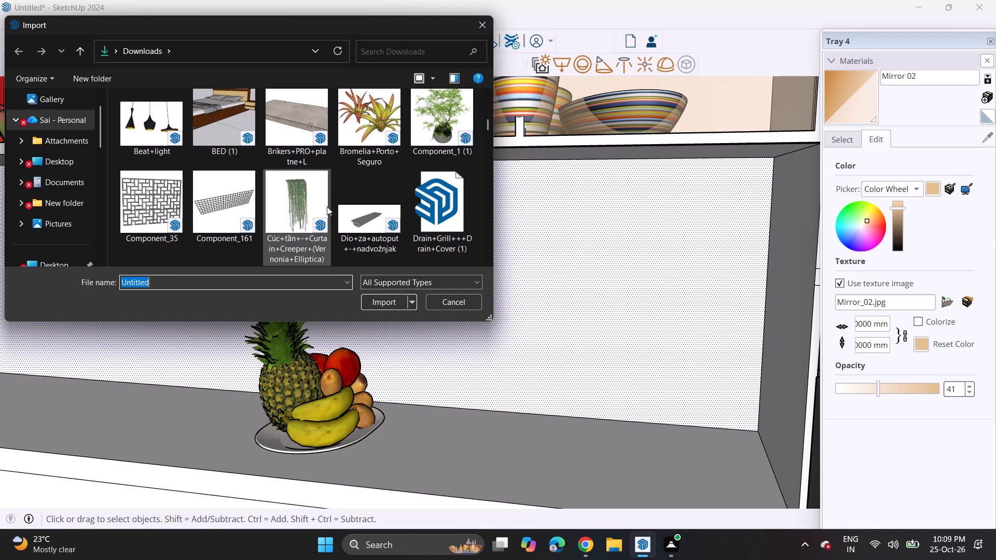
pyautogui.scroll(11, 327, 206)
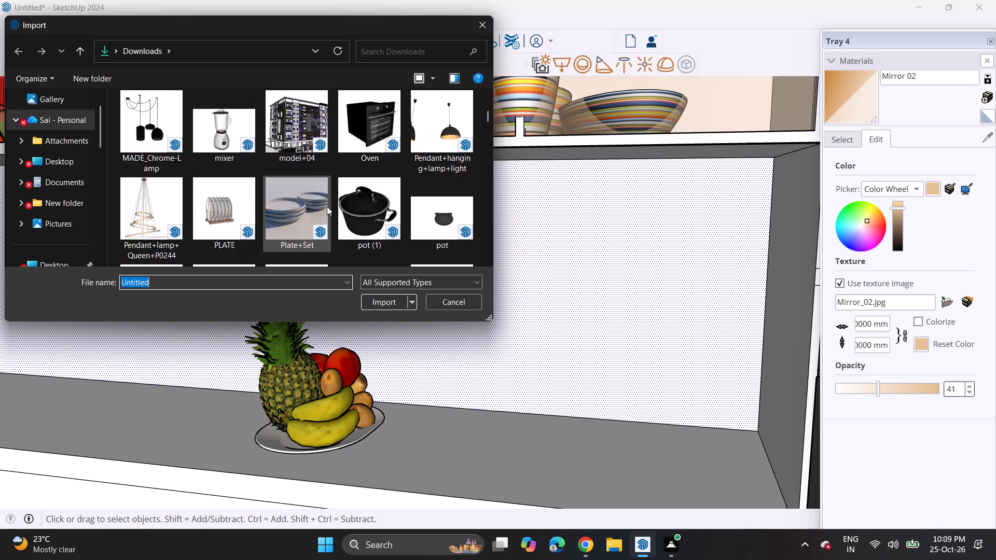
pyautogui.scroll(7, 327, 206)
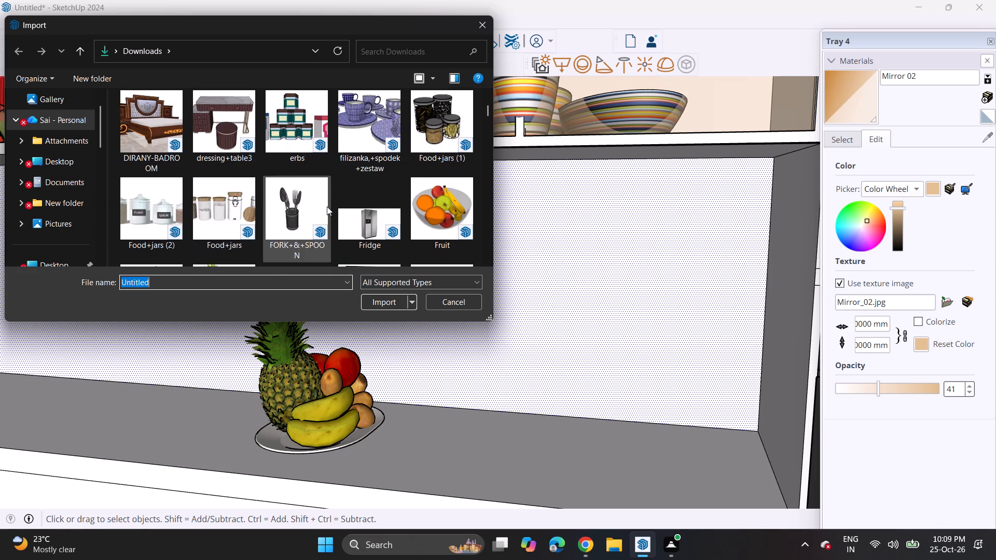
pyautogui.scroll(12, 327, 206)
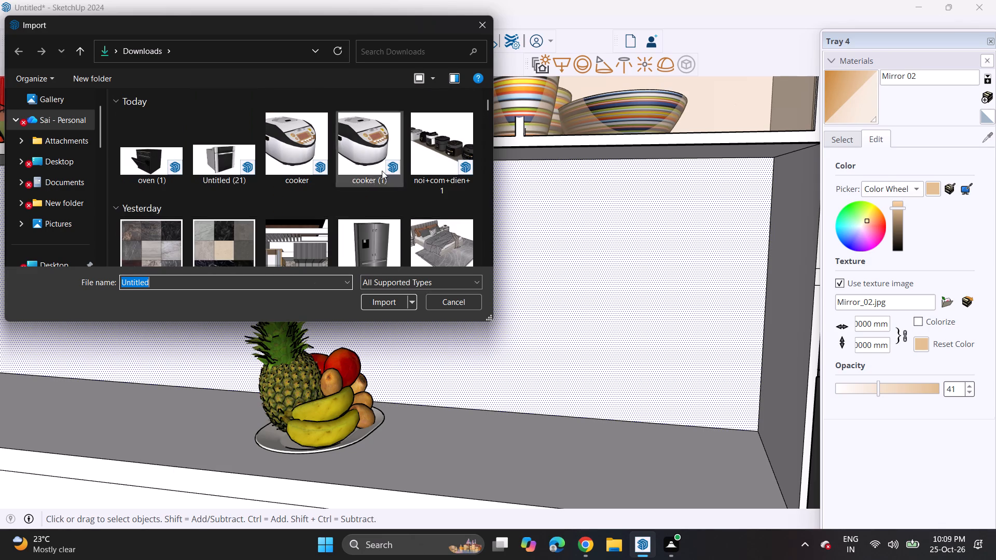
pyautogui.scroll(-5, 390, 170)
pyautogui.scroll(5, 335, 203)
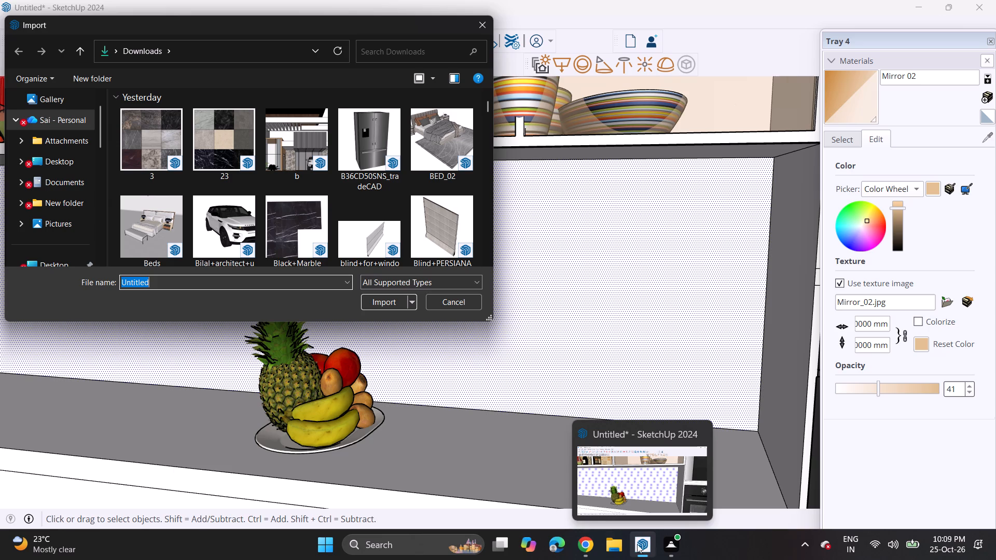
pyautogui.click(681, 549)
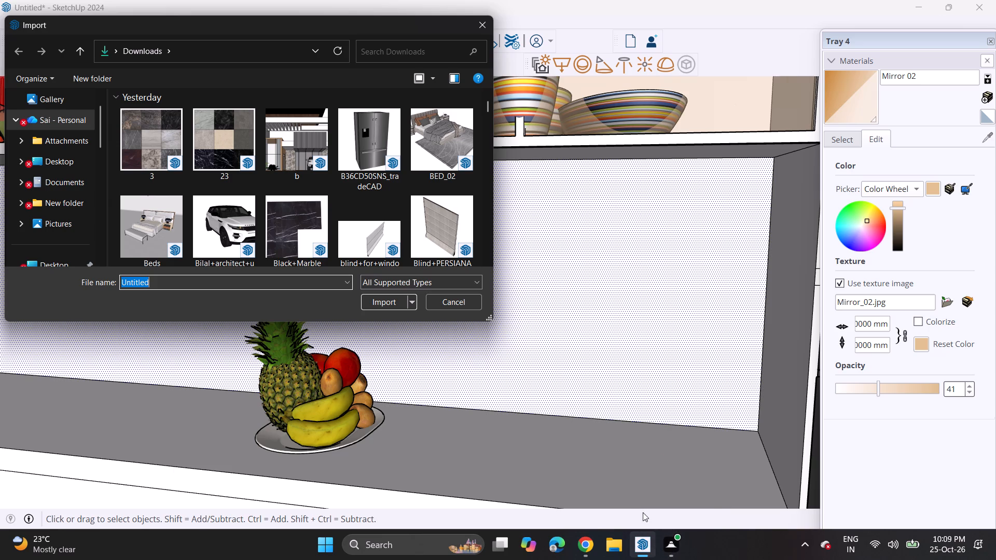
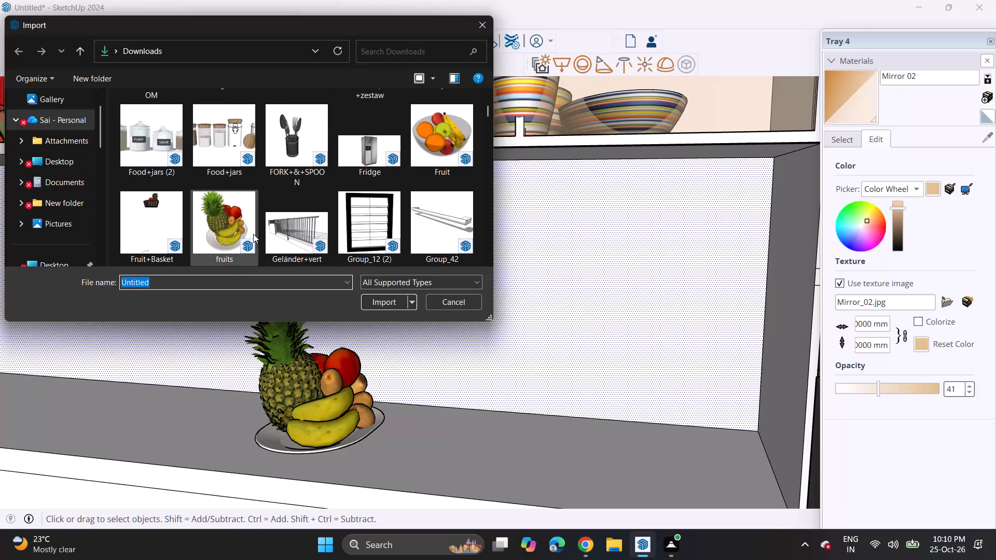
# Look through the Downloads thumbnails in the Import dialog for the rice cooker model, continuing into last week's files.
pyautogui.scroll(-1, 253, 234)
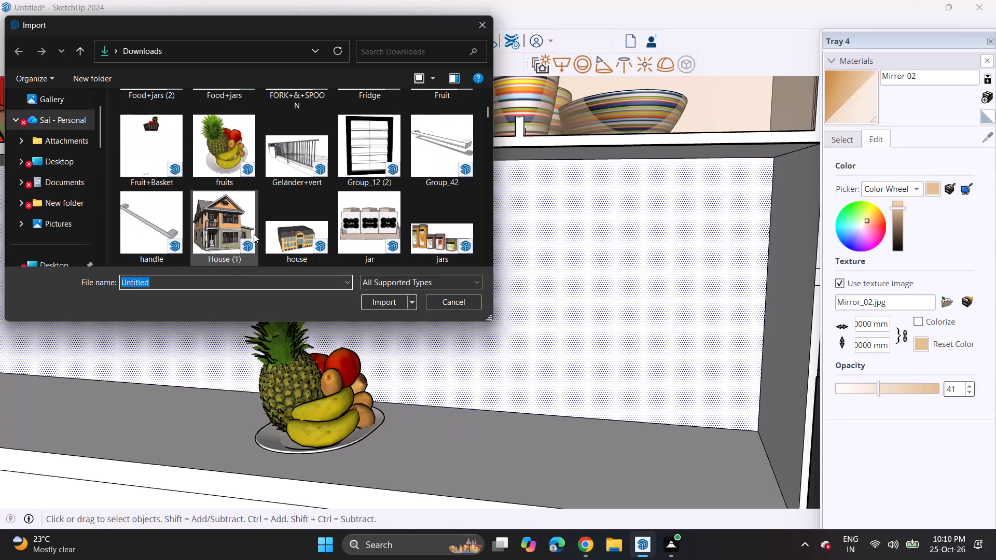
pyautogui.scroll(-3, 254, 234)
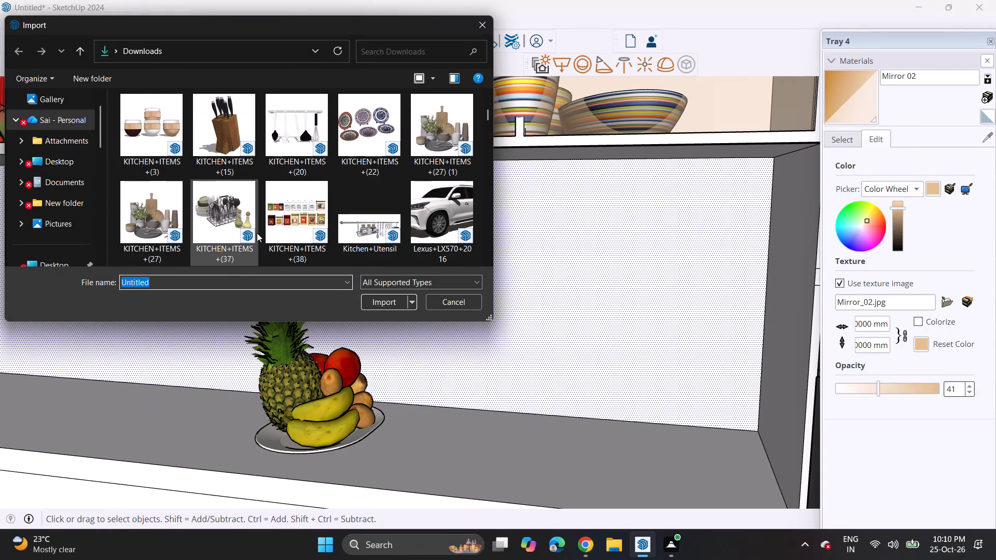
pyautogui.scroll(-2, 257, 233)
pyautogui.scroll(-7, 355, 213)
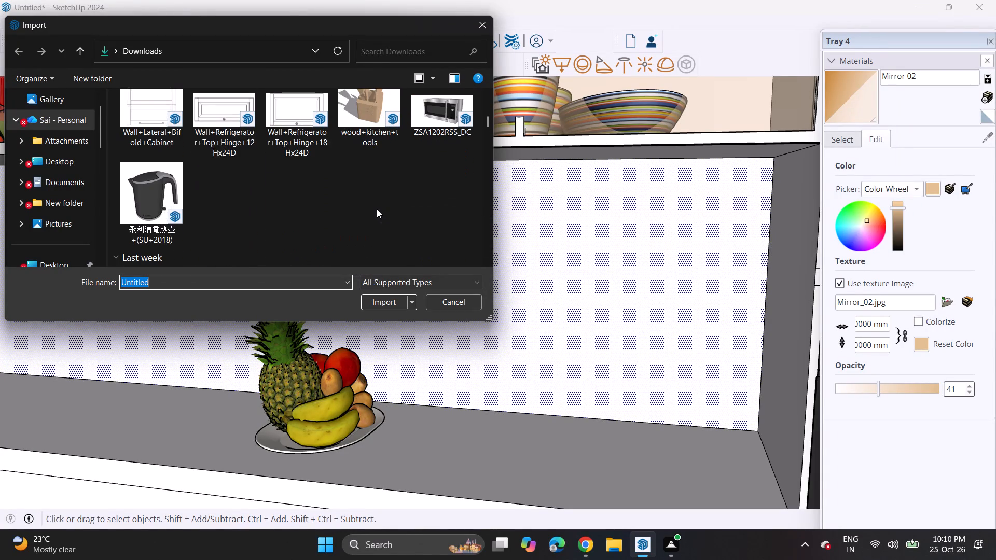
pyautogui.scroll(-2, 377, 209)
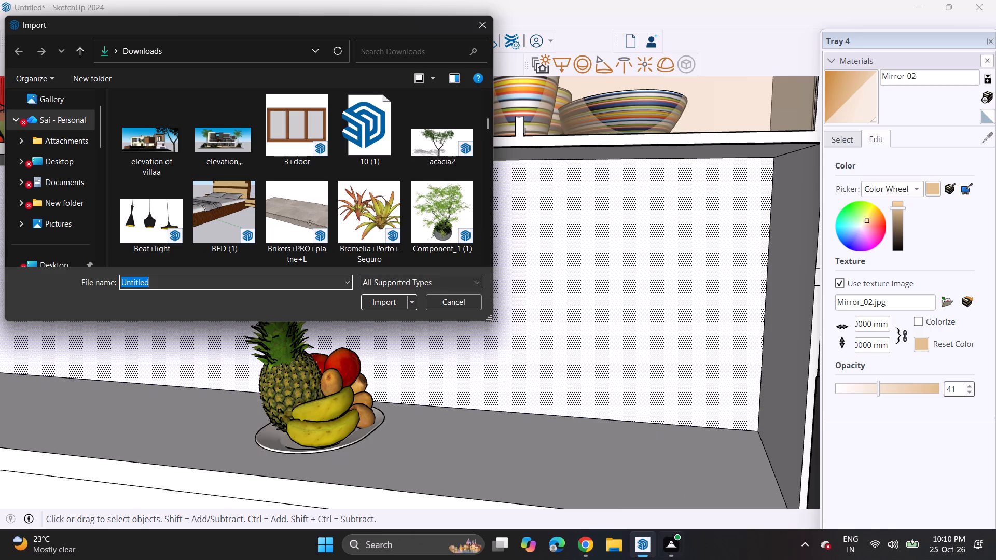
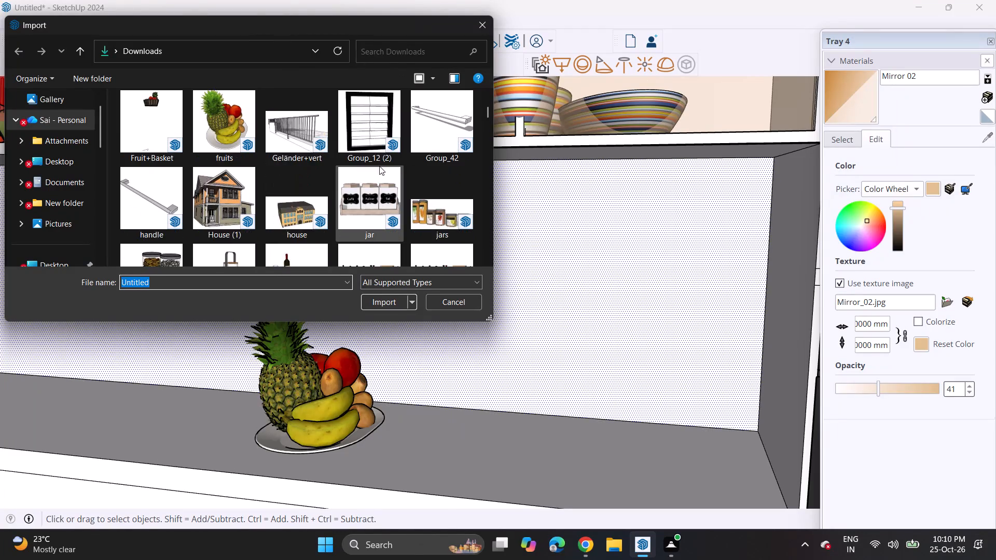
# Look through today's and yesterday's Downloads thumbnails in the Import dialog for a suitable rice cooker model.
pyautogui.scroll(14, 379, 166)
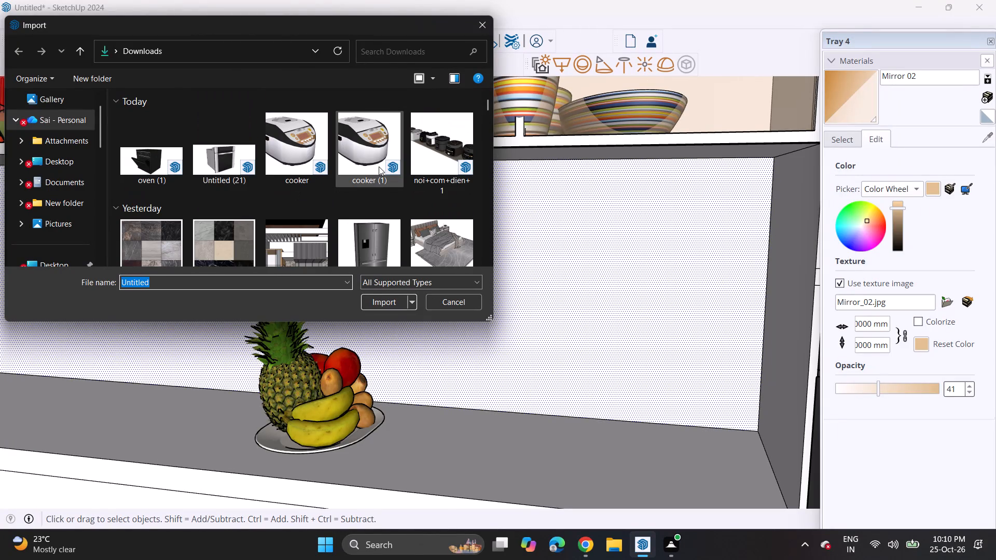
pyautogui.scroll(-5, 379, 166)
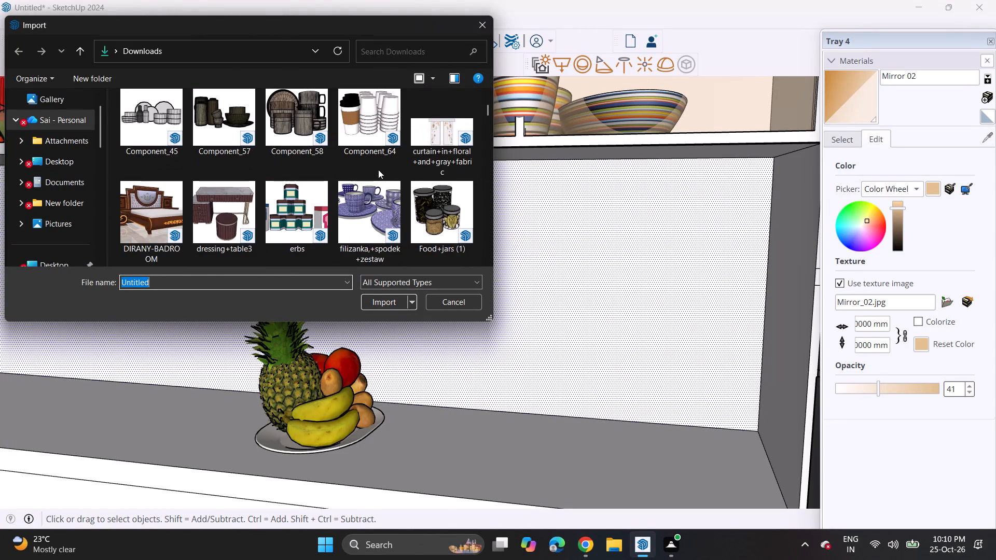
pyautogui.scroll(-2, 378, 170)
pyautogui.scroll(1, 379, 171)
pyautogui.scroll(-2, 379, 171)
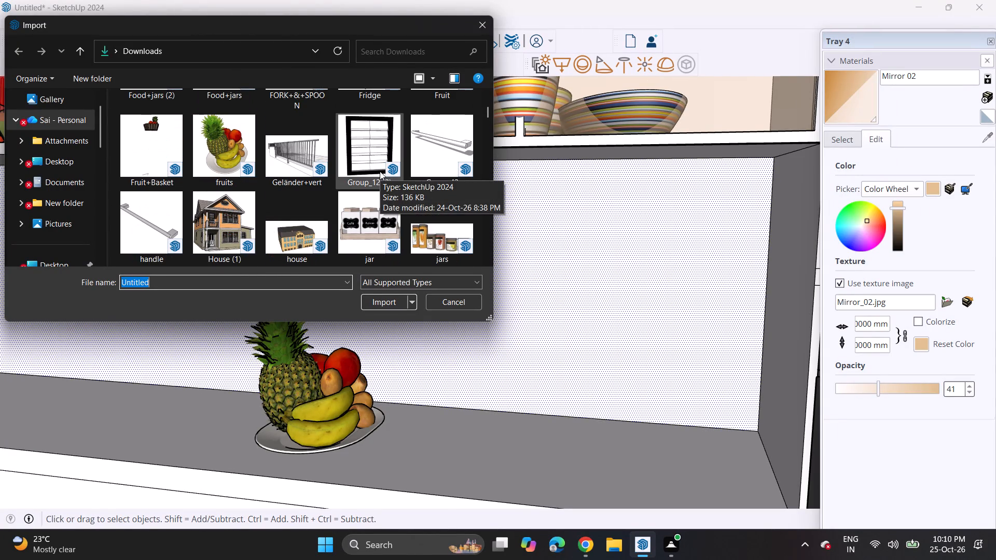
pyautogui.scroll(-4, 380, 171)
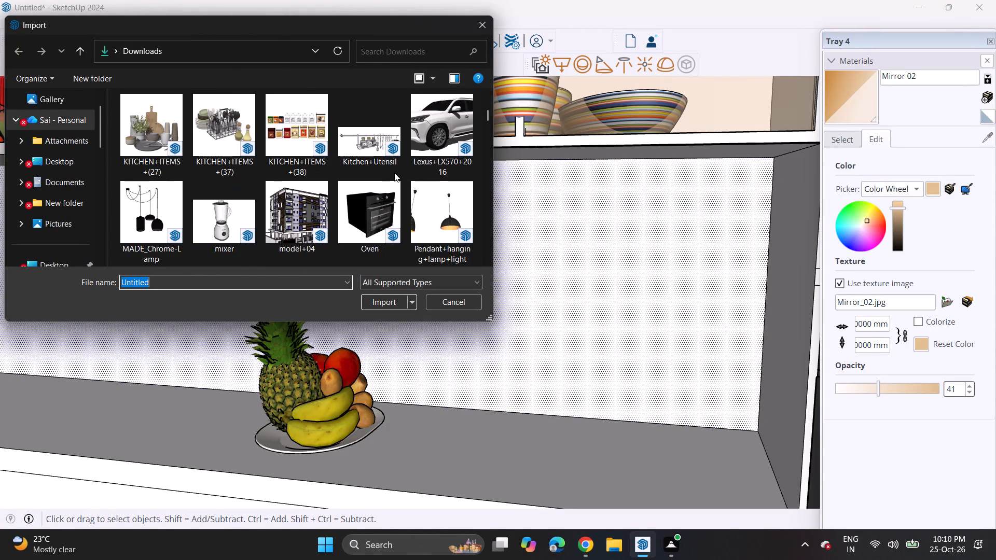
pyautogui.scroll(-5, 395, 175)
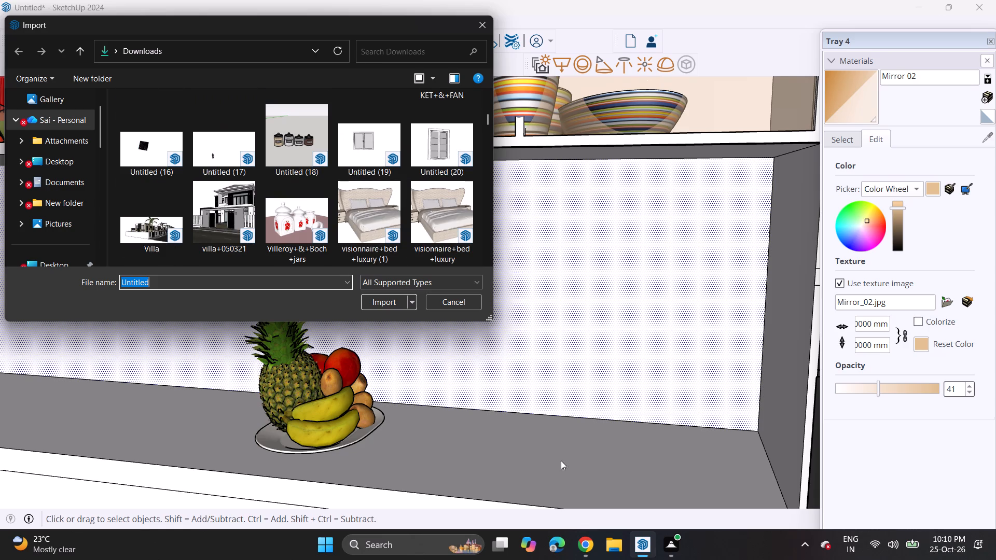
# Switch to Chrome, download the "Rice Cooker / Panela de arroz {cura}" model from 3D Warehouse, and return to SketchUp's Import dialog.
pyautogui.click(603, 555)
pyautogui.click(588, 555)
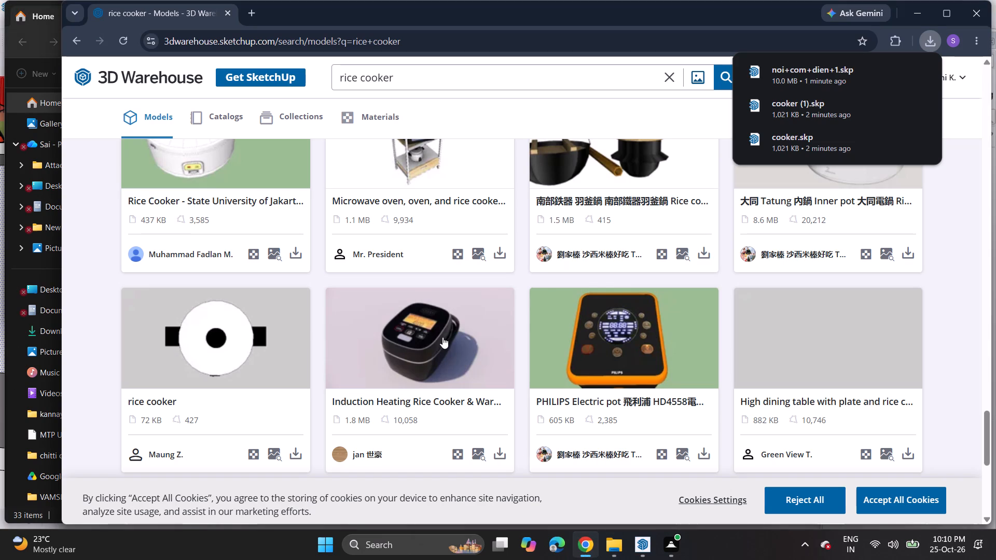
pyautogui.scroll(7, 544, 286)
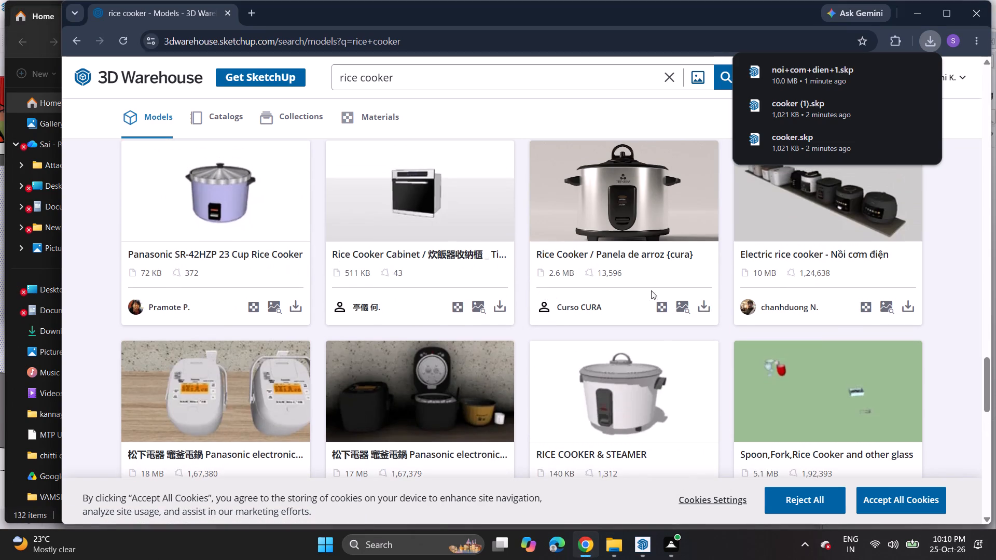
pyautogui.click(704, 311)
pyautogui.click(728, 345)
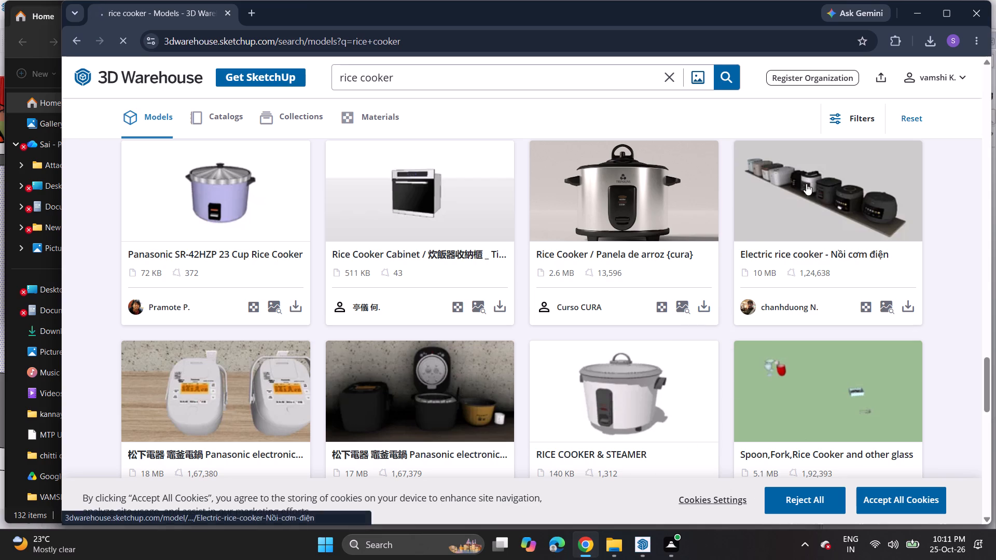
pyautogui.click(922, 43)
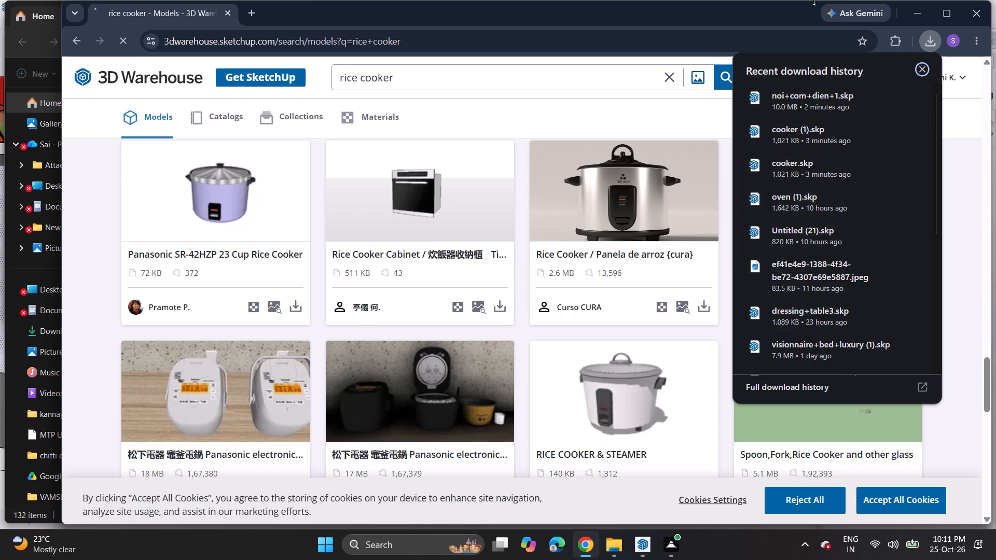
pyautogui.click(923, 13)
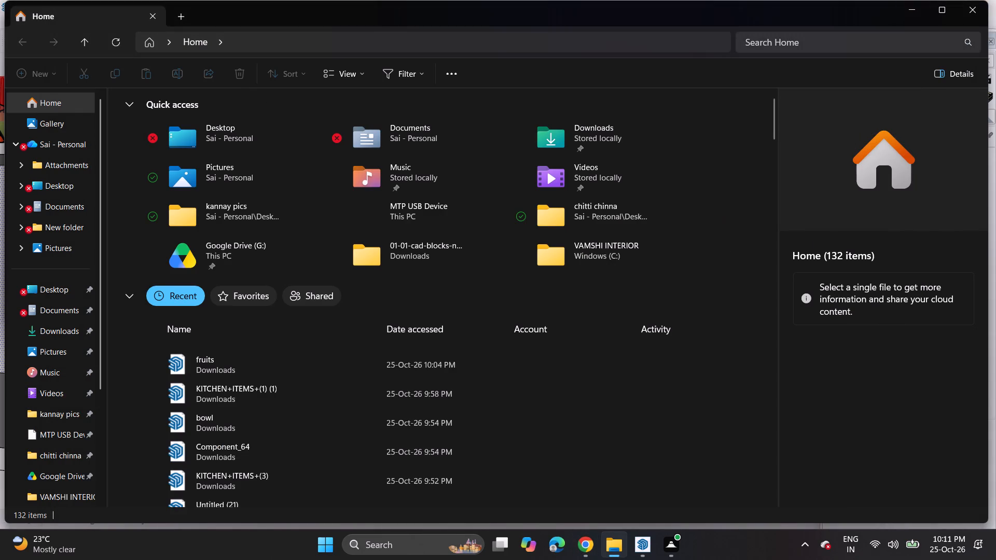
pyautogui.click(917, 15)
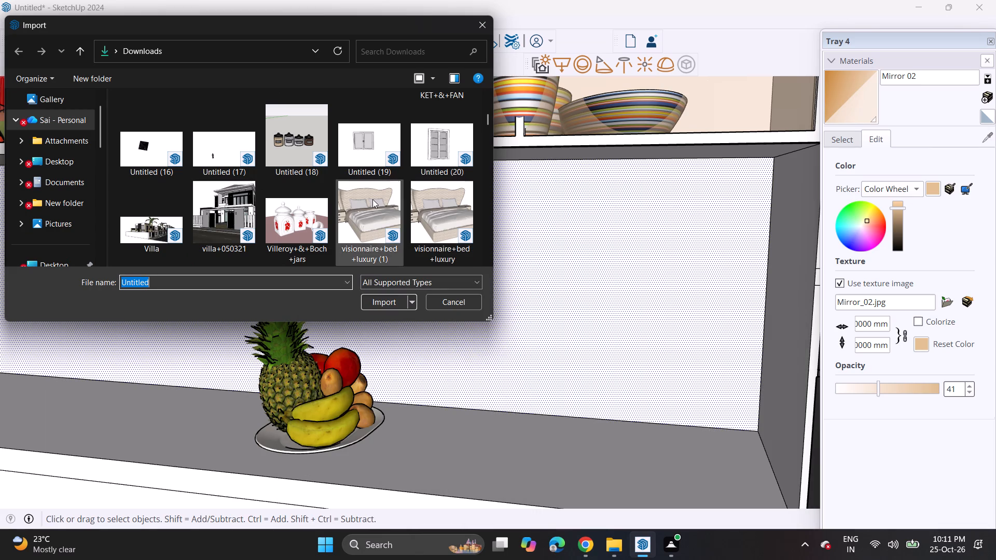
# Look for the newly downloaded rice cooker among the Downloads thumbnails, going through yesterday's and older files and back to today's.
pyautogui.scroll(18, 374, 199)
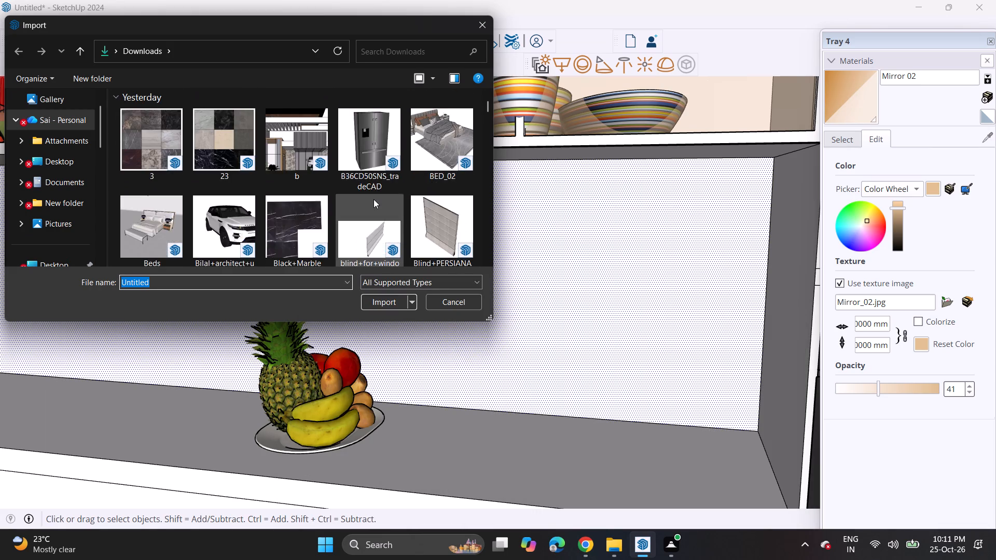
pyautogui.scroll(13, 374, 199)
pyautogui.scroll(-3, 426, 177)
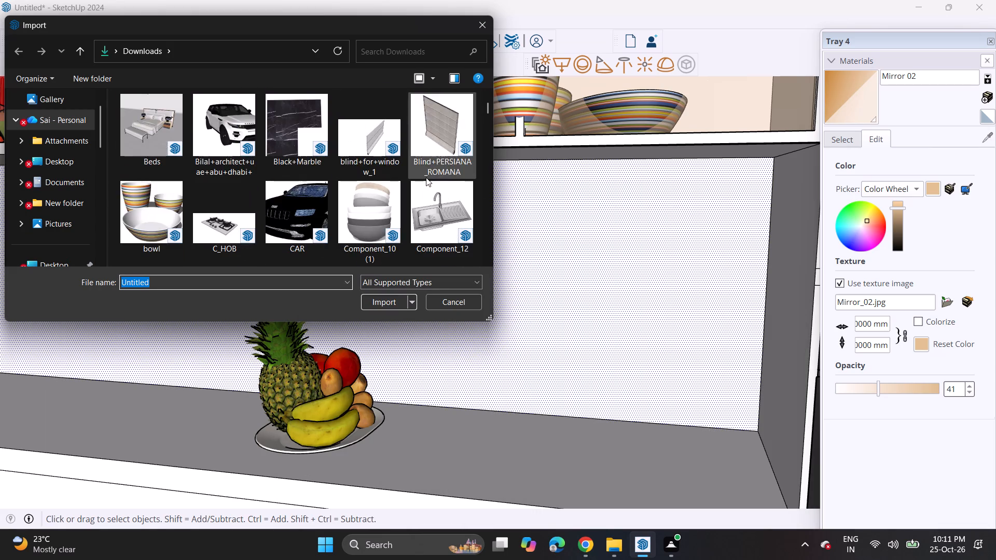
pyautogui.scroll(-8, 426, 177)
pyautogui.scroll(1, 427, 184)
pyautogui.scroll(-1, 428, 187)
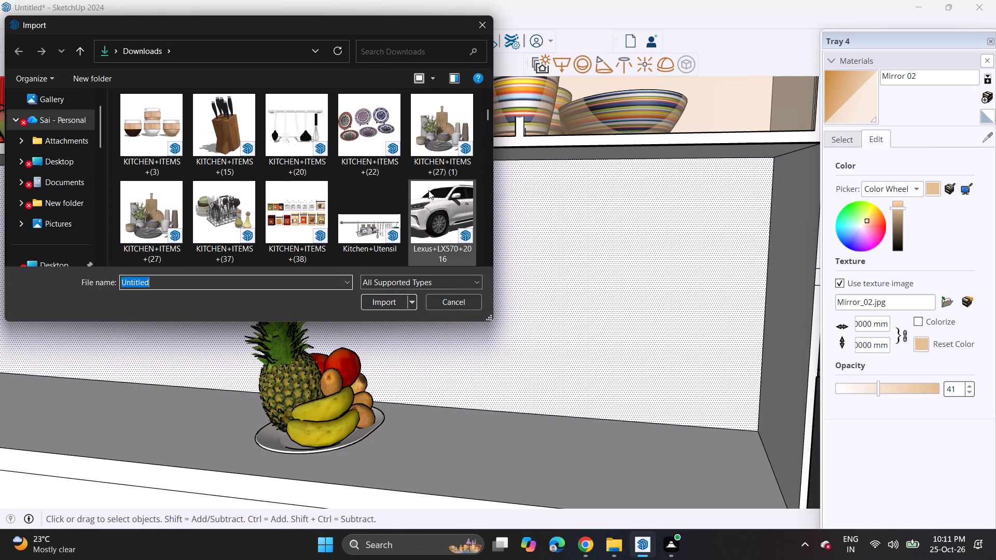
pyautogui.scroll(-1, 428, 190)
pyautogui.scroll(1, 428, 190)
pyautogui.scroll(-2, 431, 201)
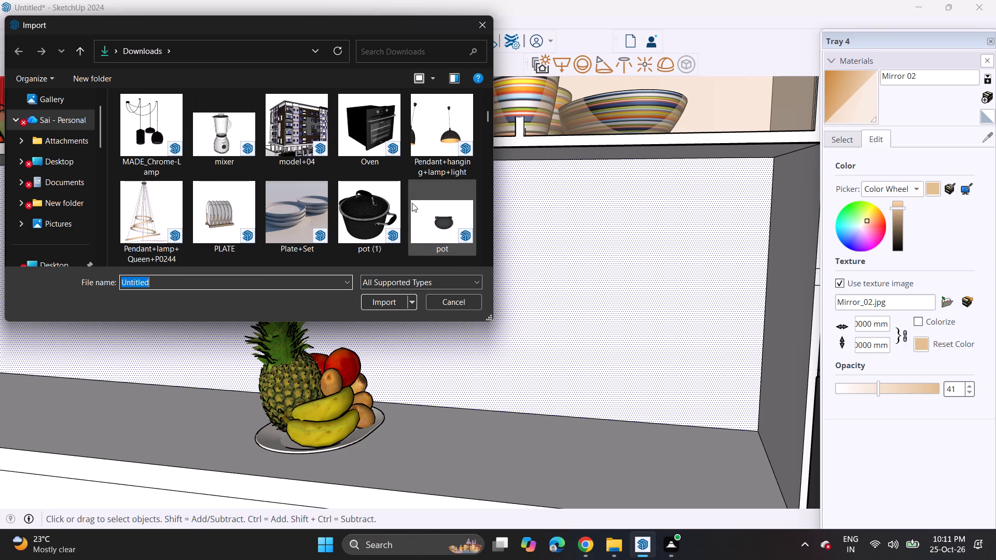
pyautogui.scroll(-6, 411, 208)
pyautogui.scroll(1, 414, 216)
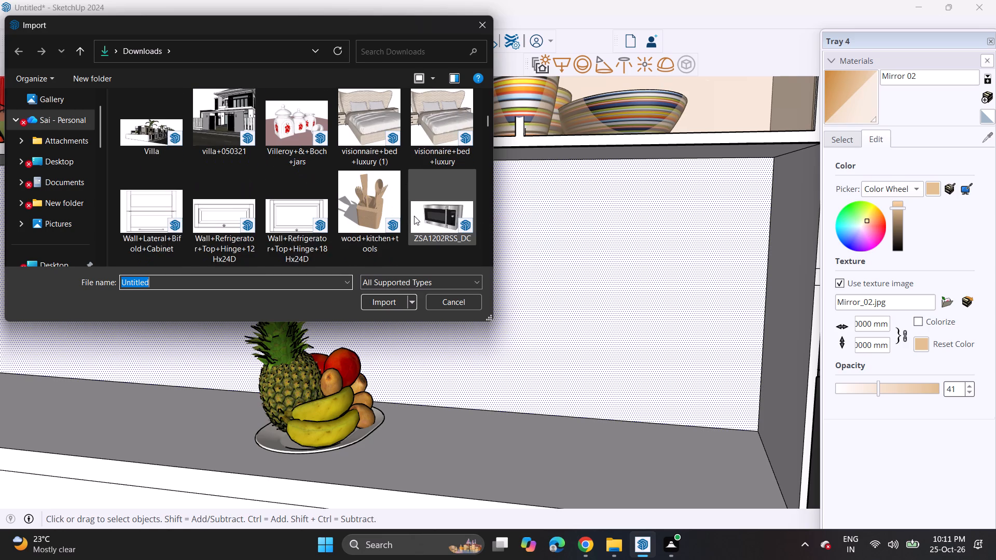
pyautogui.scroll(-4, 414, 216)
pyautogui.scroll(1, 414, 217)
pyautogui.scroll(-6, 411, 217)
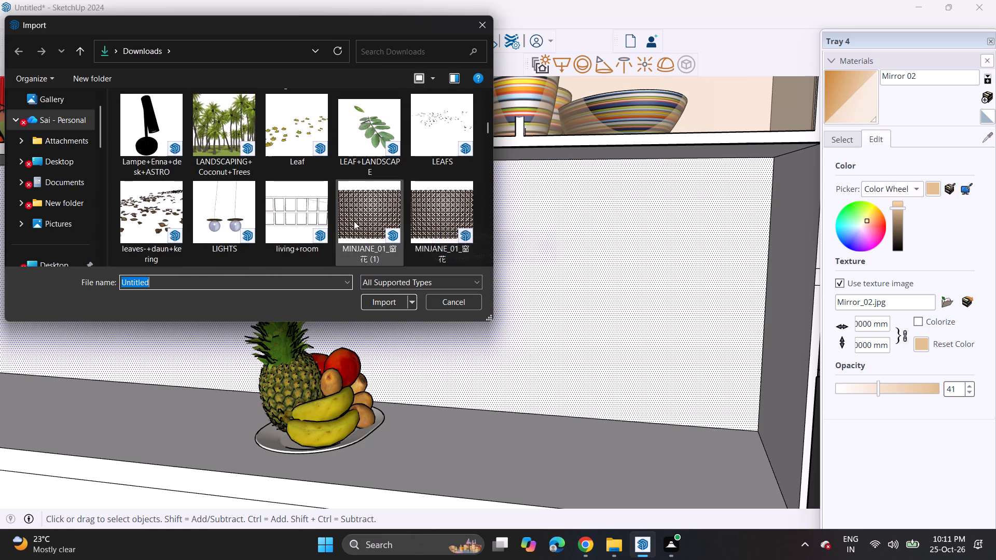
pyautogui.scroll(-5, 350, 219)
pyautogui.scroll(2, 350, 230)
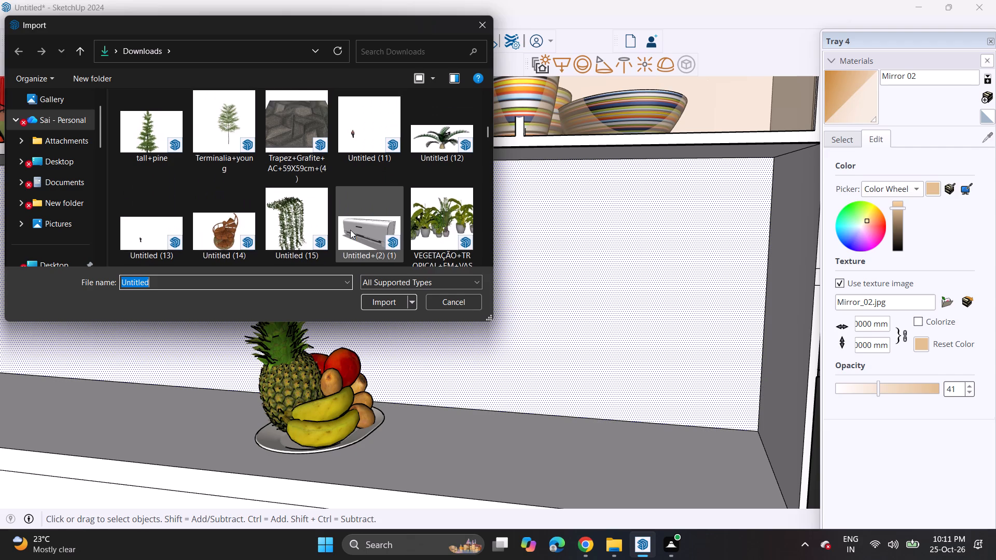
pyautogui.scroll(3, 350, 230)
pyautogui.scroll(-2, 350, 230)
pyautogui.scroll(1, 352, 230)
pyautogui.scroll(-5, 353, 230)
pyautogui.scroll(6, 353, 230)
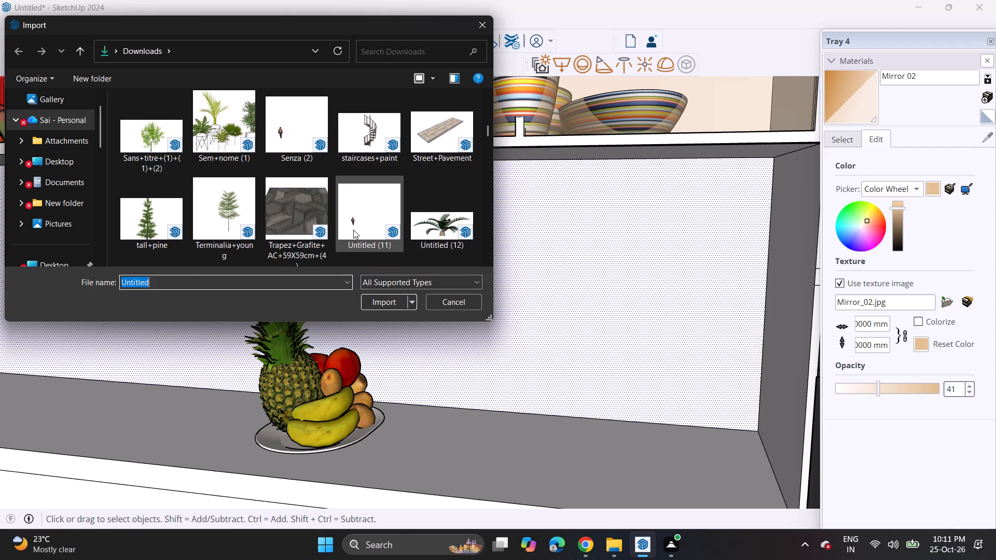
pyautogui.scroll(-1, 353, 230)
pyautogui.scroll(17, 353, 230)
pyautogui.scroll(13, 351, 225)
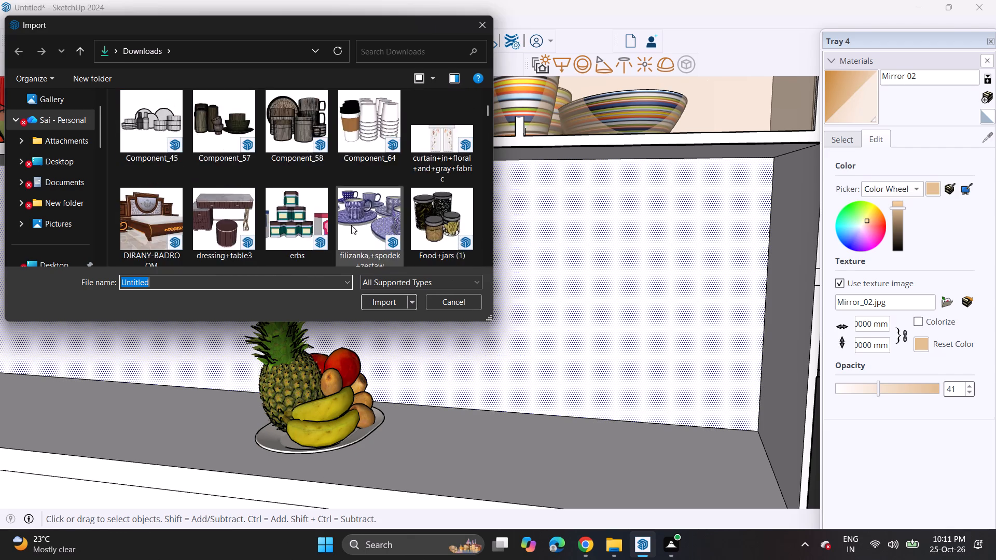
pyautogui.scroll(19, 351, 225)
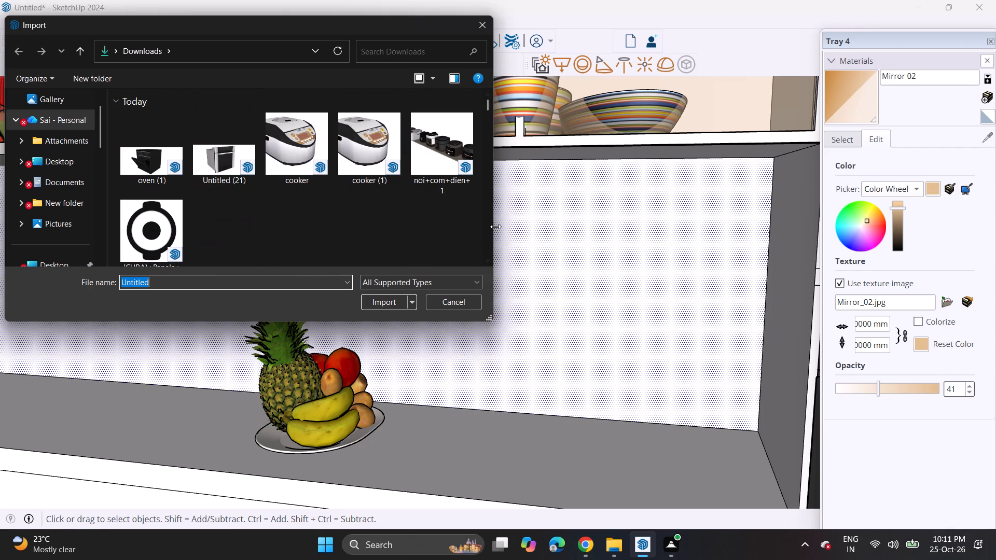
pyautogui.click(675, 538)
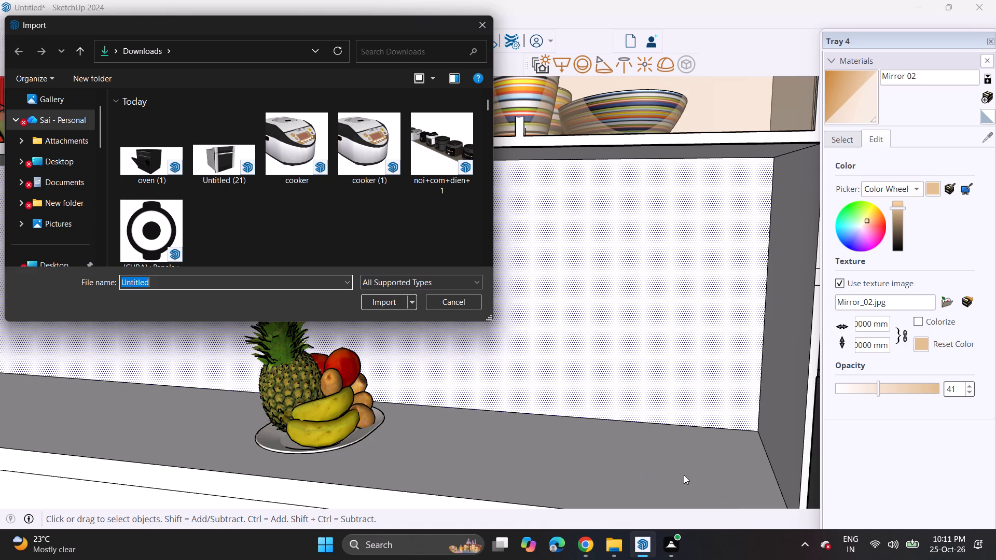
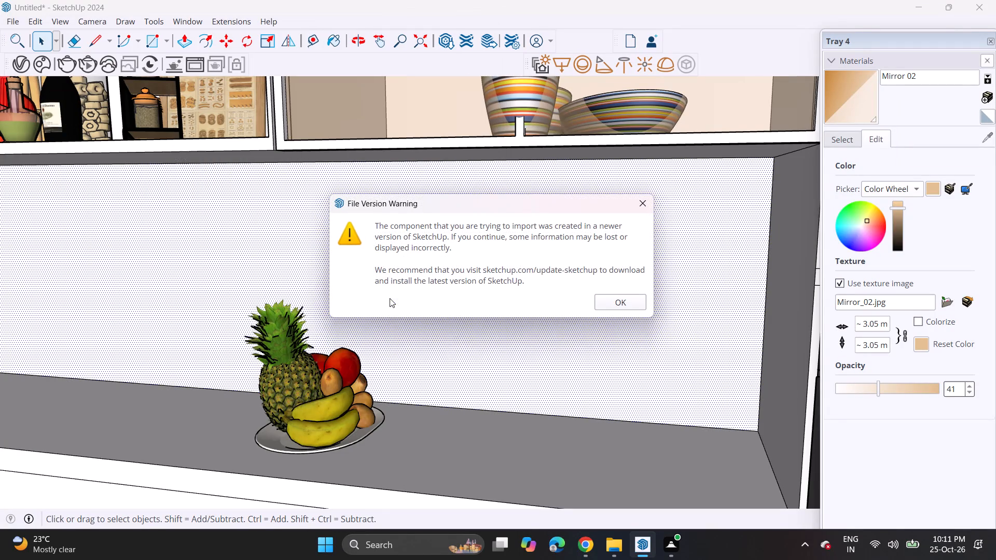
# Accept the file version notice and place the imported rice cooker on the countertop beside the fruit plate.
pyautogui.click(605, 305)
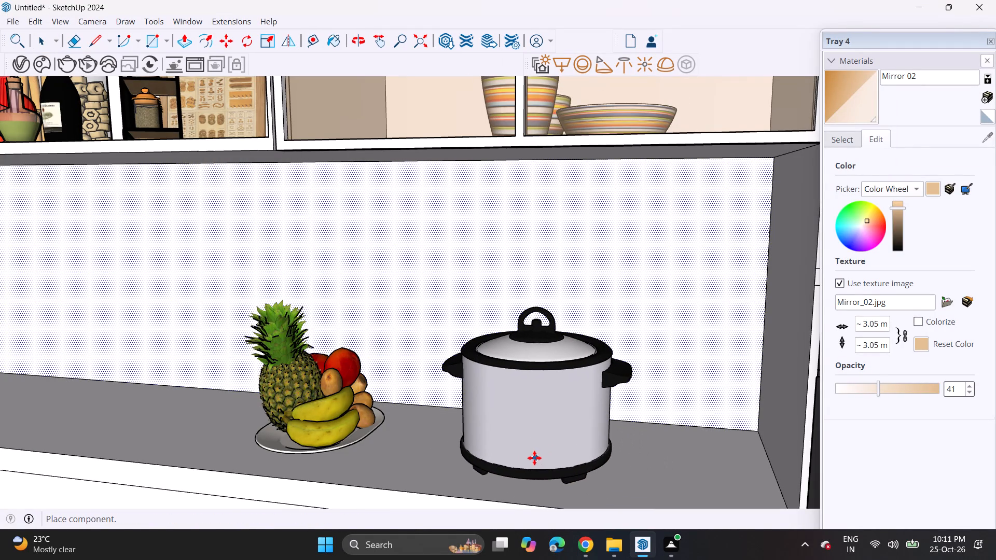
pyautogui.click(520, 450)
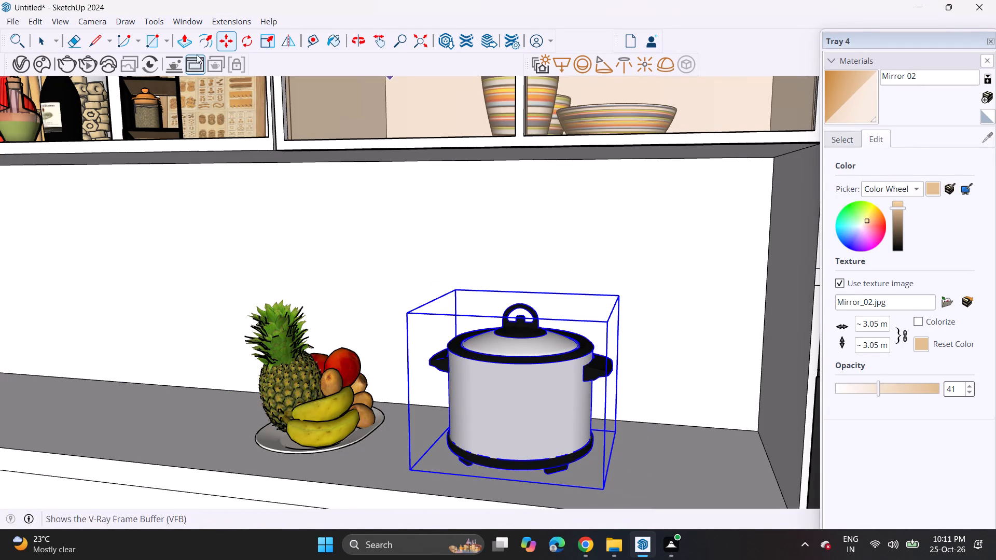
# Rotate the rice cooker horizontally so its control panel faces the front of the countertop.
pyautogui.click(244, 40)
pyautogui.moveTo(254, 372); pyautogui.dragTo(250, 409, button='middle')
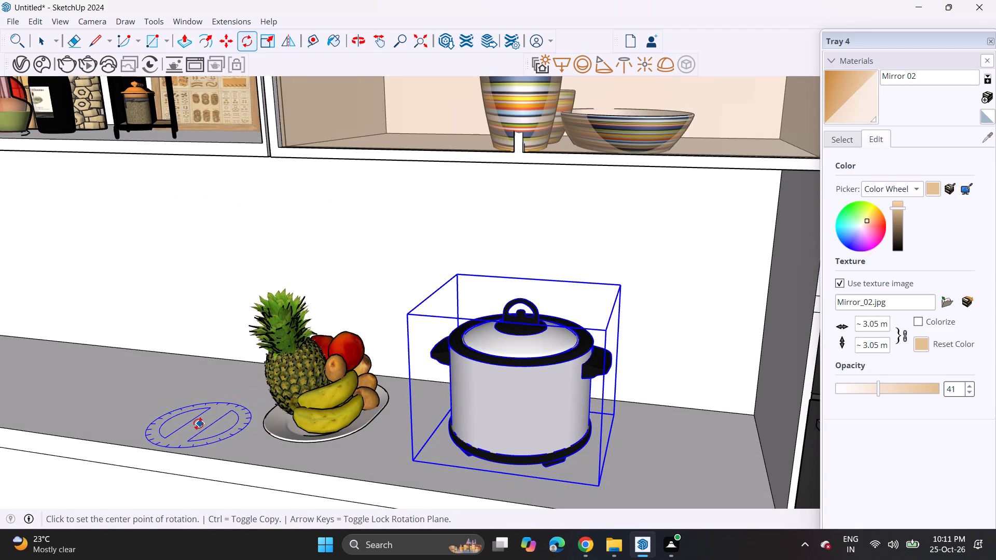
pyautogui.click(198, 424)
pyautogui.click(184, 434)
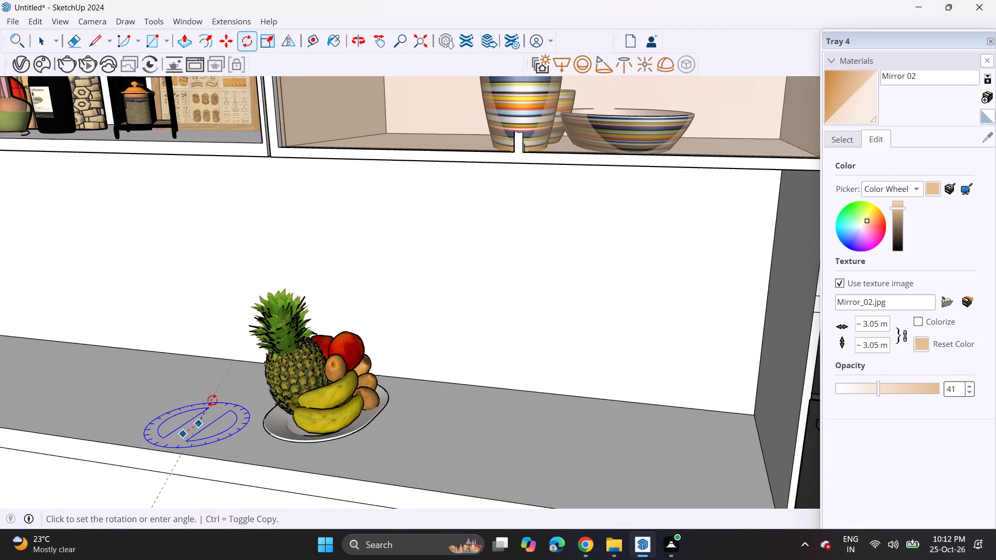
pyautogui.click(221, 407)
# Move the rotated rice cooker back onto the countertop, between the fruit plate and the oven unit.
pyautogui.scroll(-3, 169, 401)
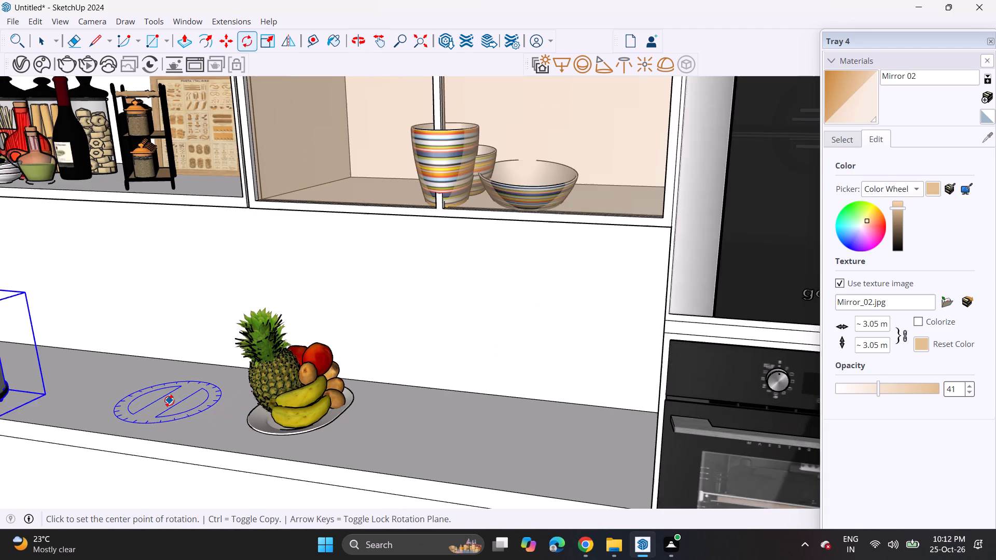
pyautogui.moveTo(158, 320); pyautogui.dragTo(229, 295, button='middle')
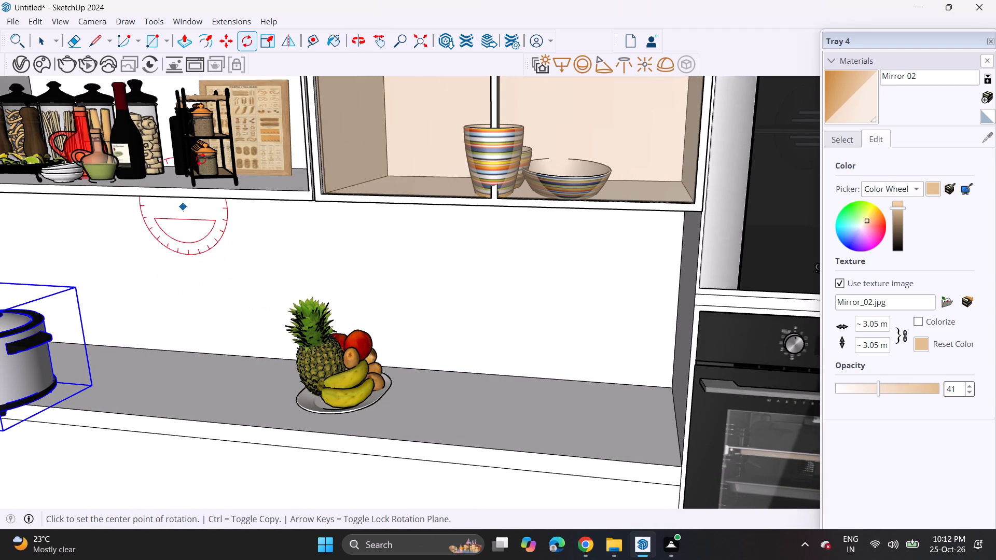
pyautogui.click(219, 43)
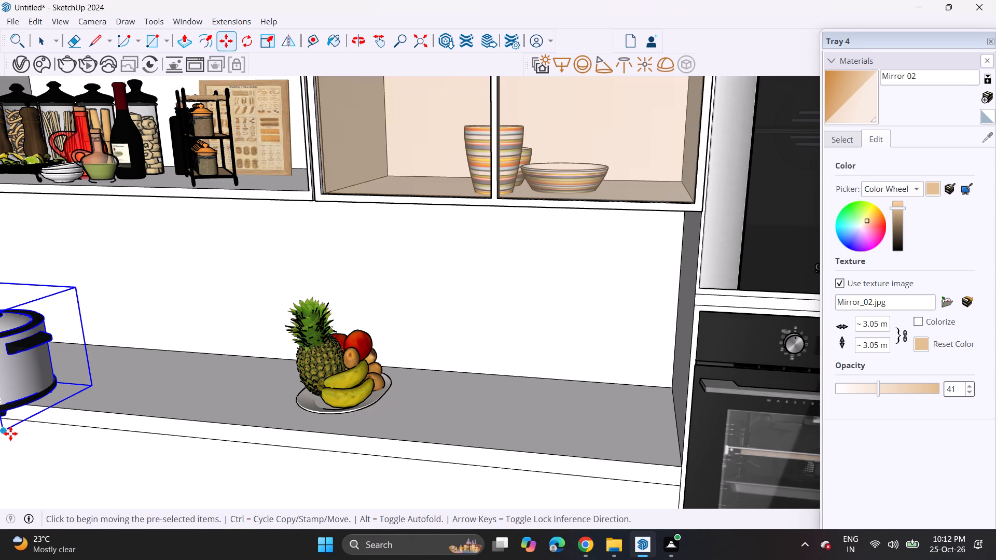
pyautogui.click(8, 433)
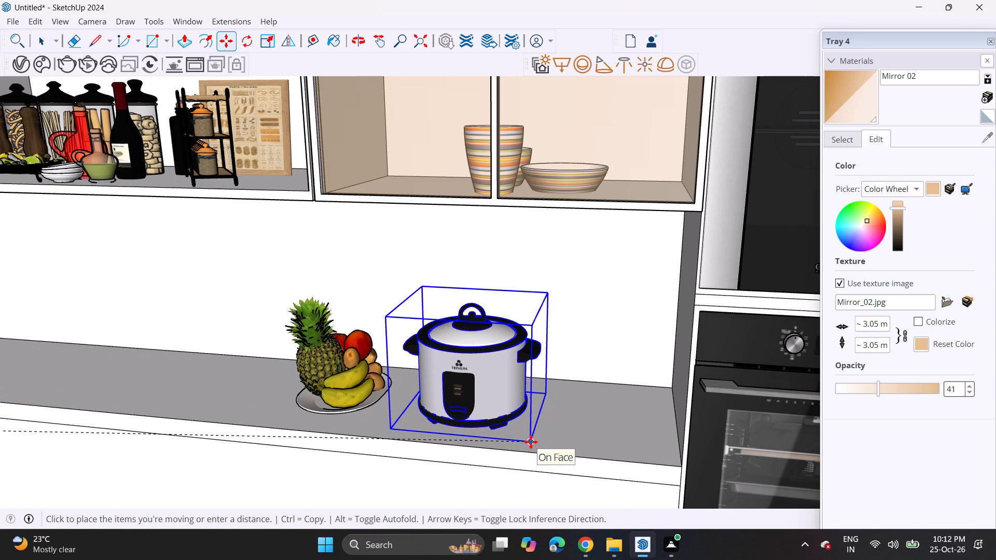
pyautogui.click(529, 441)
pyautogui.press('space')
# Delete the two seam edges across the countertop's inner corner so the L-shaped top becomes one surface.
pyautogui.click(265, 401)
pyautogui.moveTo(422, 414); pyautogui.dragTo(368, 400, button='middle')
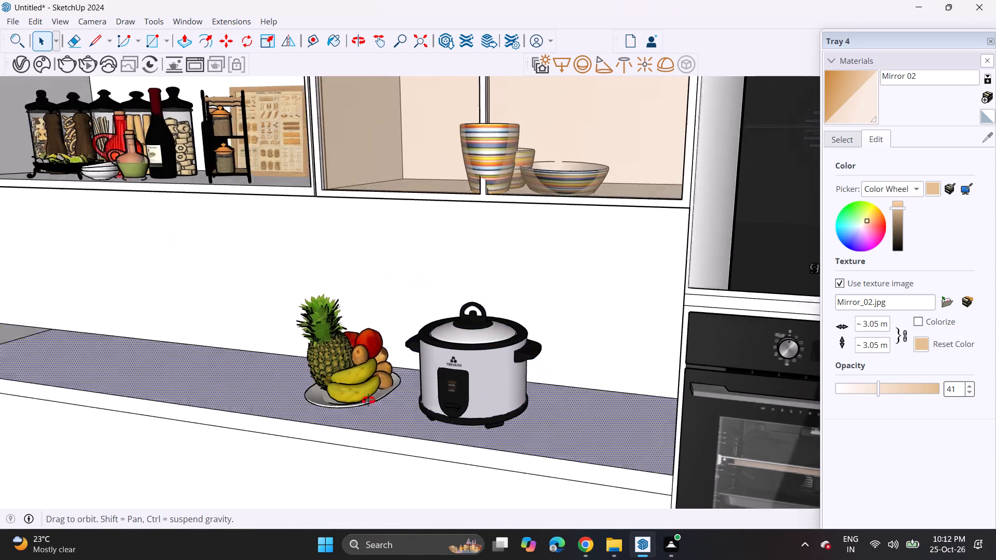
pyautogui.moveTo(368, 400); pyautogui.dragTo(193, 361, button='middle')
pyautogui.keyDown('shift'); pyautogui.moveTo(200, 361); pyautogui.dragTo(430, 372, button='middle'); pyautogui.keyUp('shift')
pyautogui.moveTo(435, 385); pyautogui.dragTo(389, 372, button='middle')
pyautogui.scroll(1, 427, 382)
pyautogui.moveTo(433, 368); pyautogui.dragTo(354, 377, button='middle')
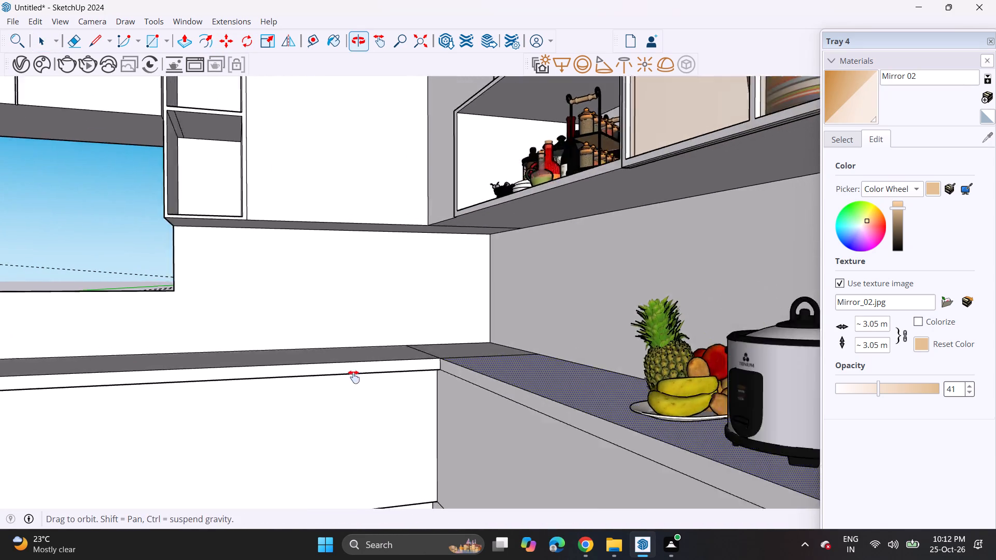
pyautogui.moveTo(354, 377); pyautogui.dragTo(363, 450, button='middle')
pyautogui.scroll(4, 422, 312)
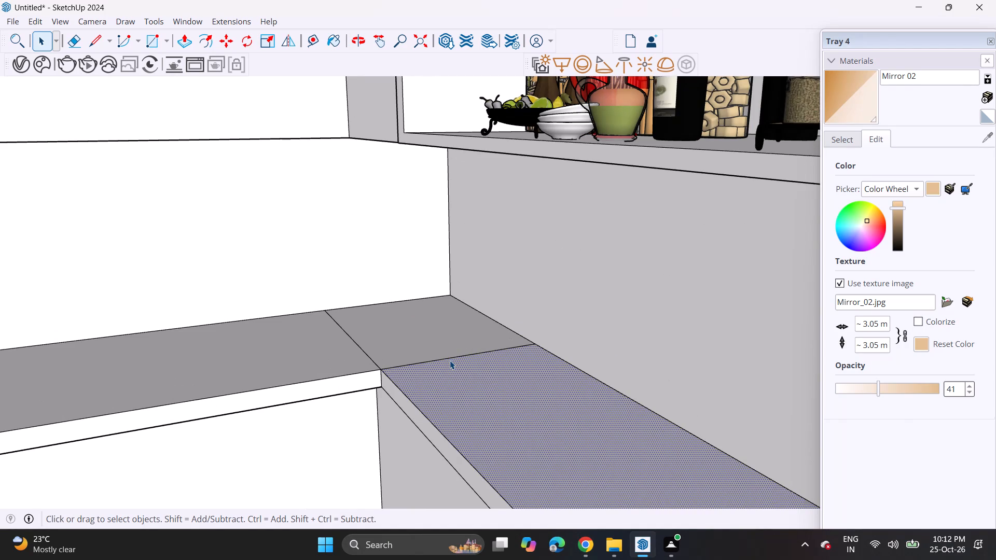
pyautogui.click(450, 360)
pyautogui.press('Delete')
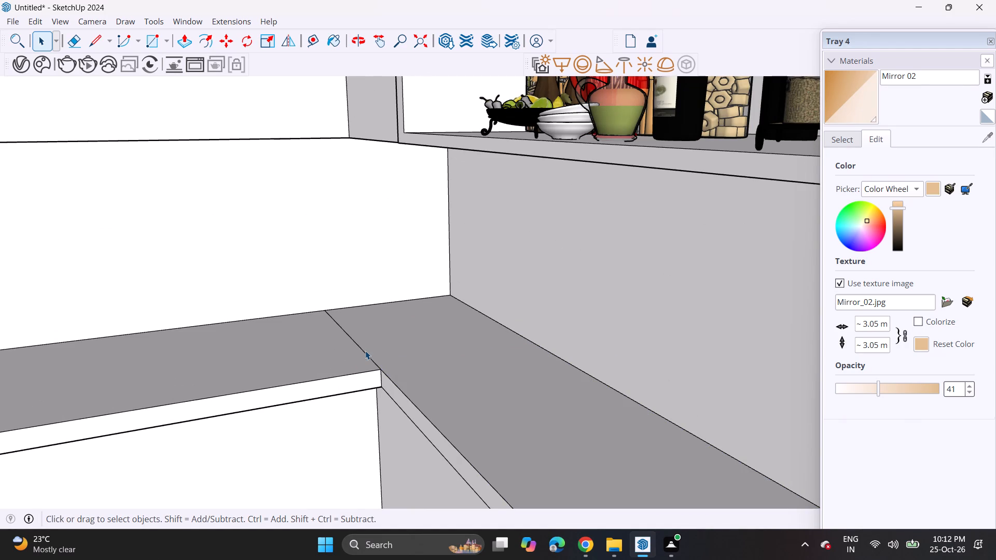
pyautogui.click(365, 351)
pyautogui.press('Delete')
# Import the Kitchen+Utensil model from Downloads and place it near the wall corner by the open shelf.
pyautogui.scroll(-8, 358, 347)
pyautogui.moveTo(397, 411); pyautogui.dragTo(399, 371, button='middle')
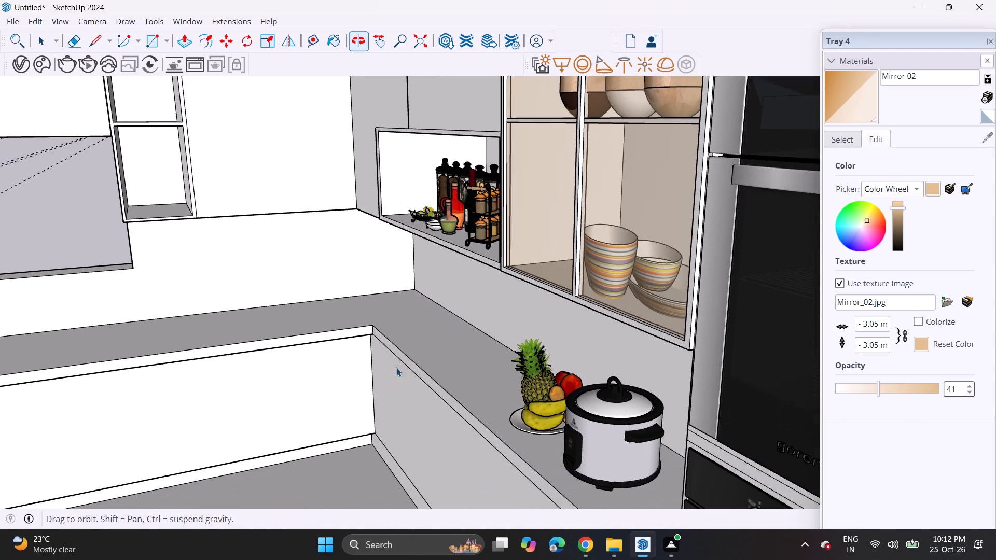
pyautogui.moveTo(392, 367); pyautogui.dragTo(651, 328, button='middle')
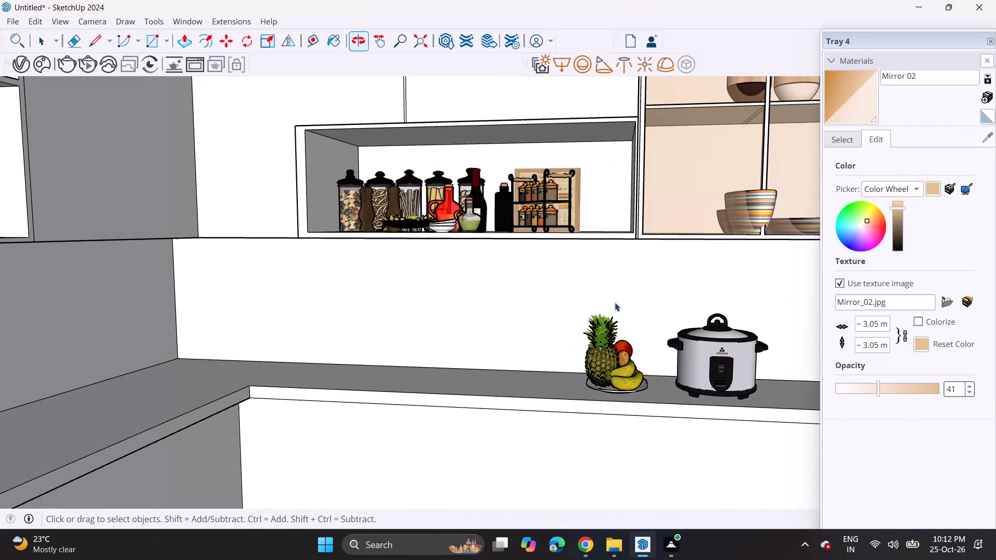
pyautogui.click(10, 24)
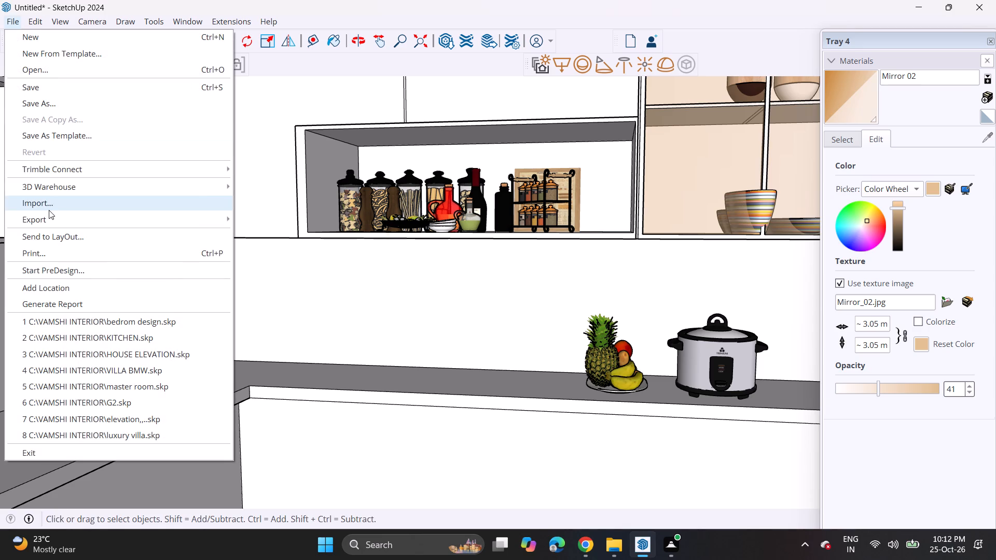
pyautogui.click(51, 208)
pyautogui.scroll(-2, 320, 200)
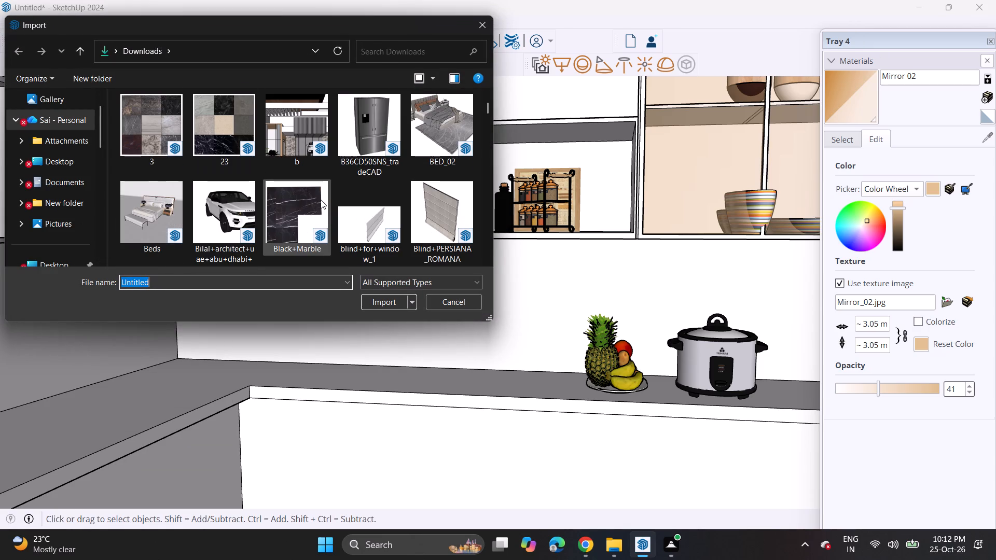
pyautogui.scroll(-4, 321, 200)
pyautogui.scroll(1, 321, 200)
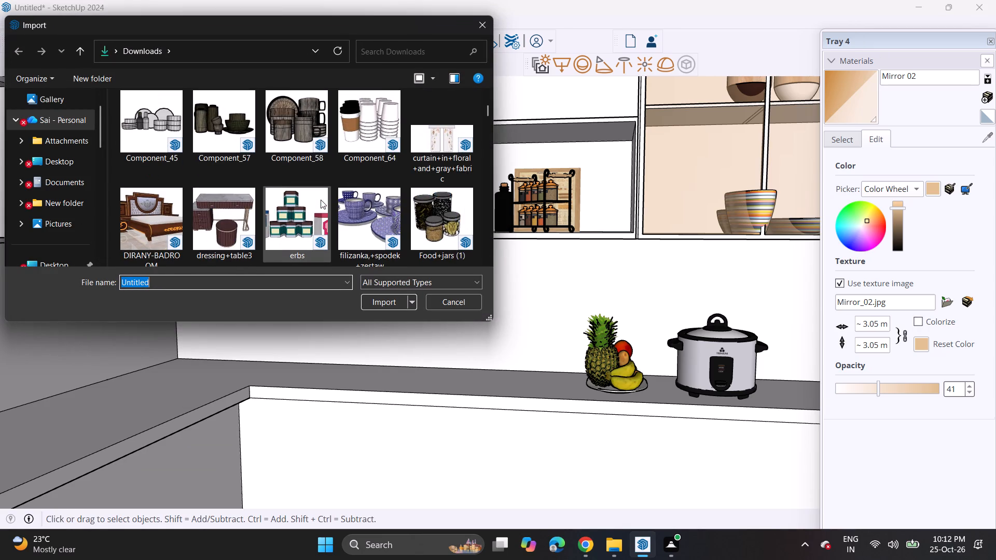
pyautogui.scroll(-3, 321, 200)
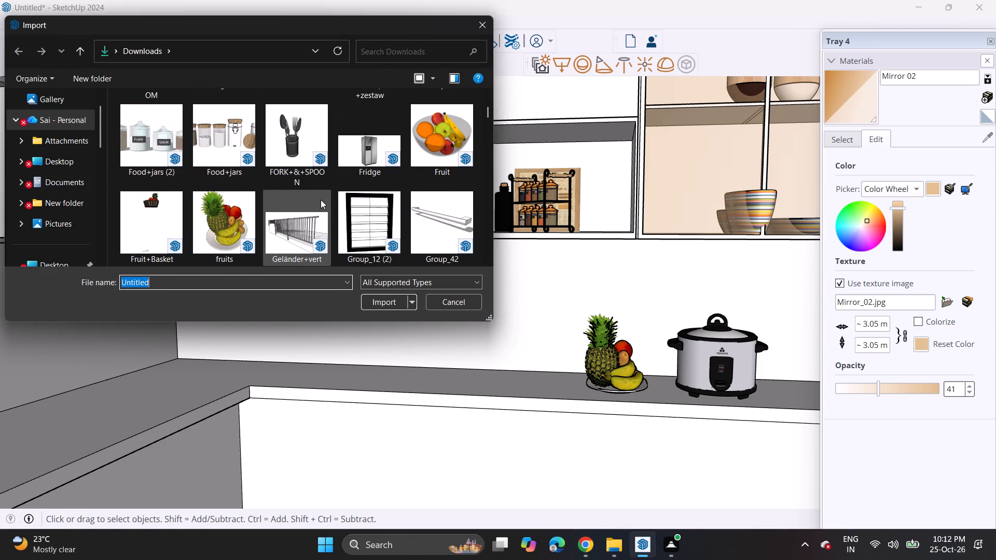
pyautogui.scroll(-3, 321, 200)
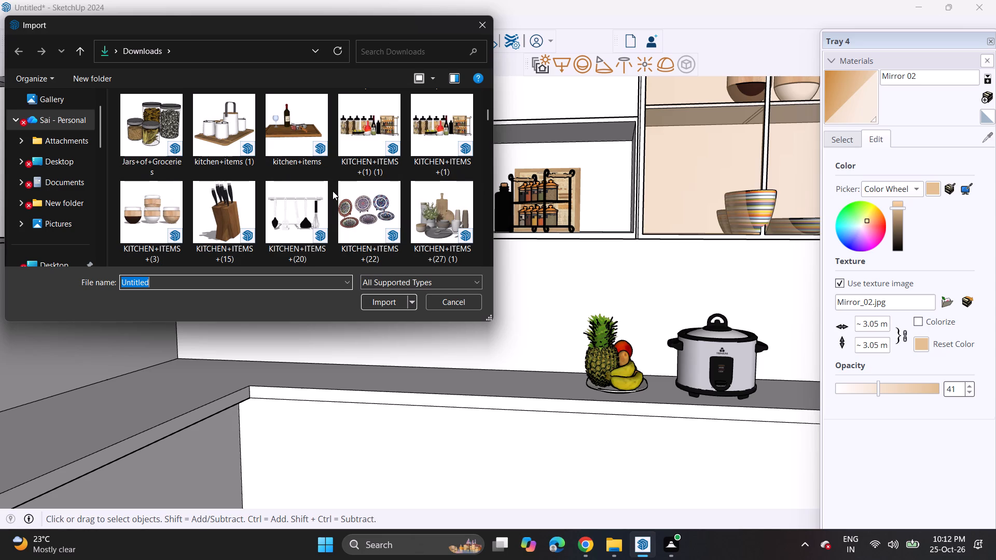
pyautogui.scroll(-1, 333, 191)
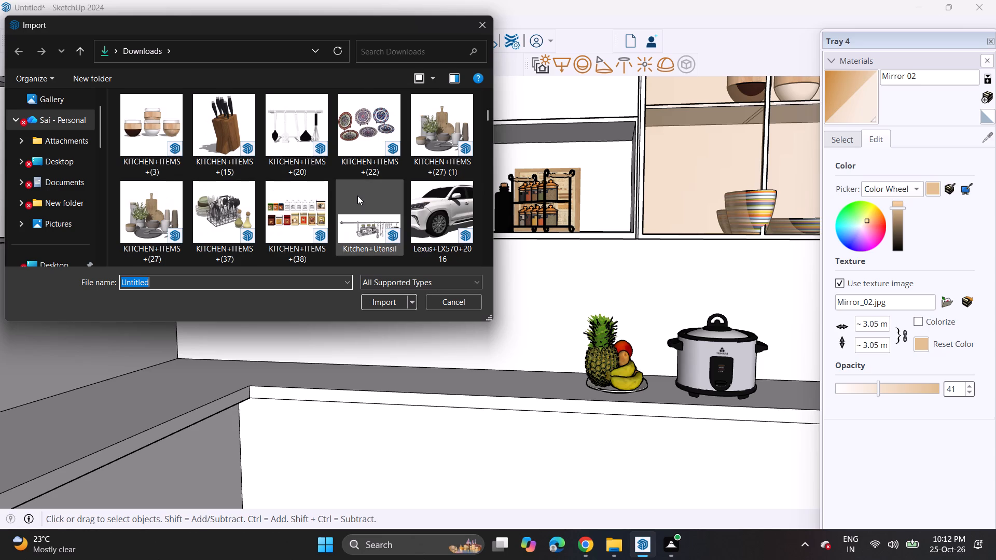
pyautogui.click(384, 219)
pyautogui.click(381, 304)
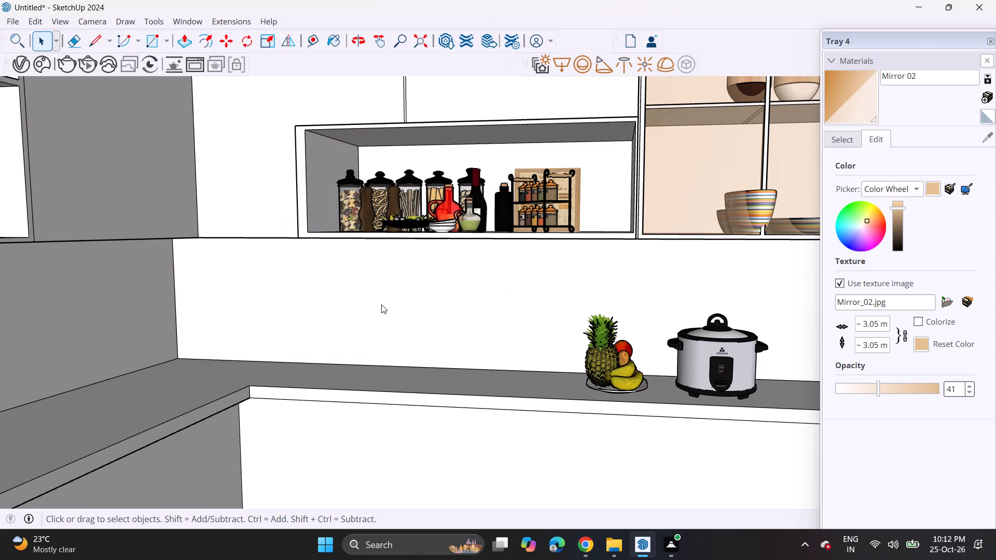
pyautogui.click(614, 301)
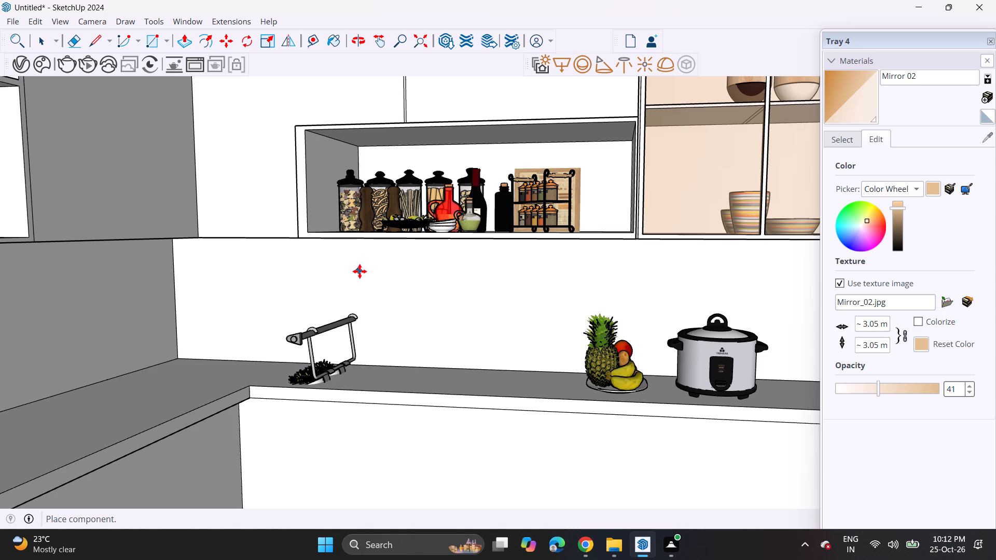
pyautogui.click(336, 219)
# Rotate the utensil rail horizontally so it runs parallel to the wall behind the fruit plate.
pyautogui.click(242, 35)
pyautogui.moveTo(375, 309); pyautogui.dragTo(376, 365, button='middle')
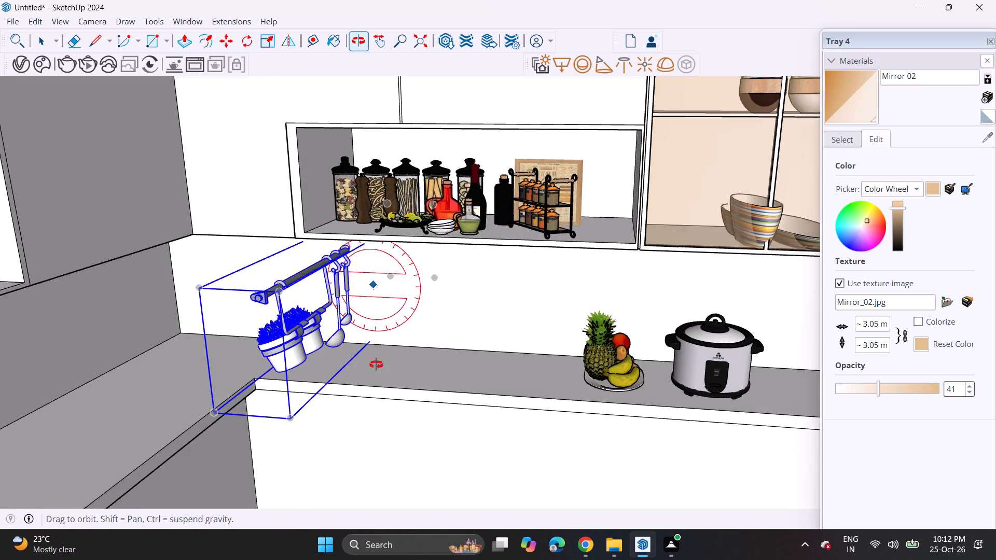
pyautogui.moveTo(376, 365); pyautogui.dragTo(372, 395, button='middle')
pyautogui.click(394, 377)
pyautogui.click(401, 368)
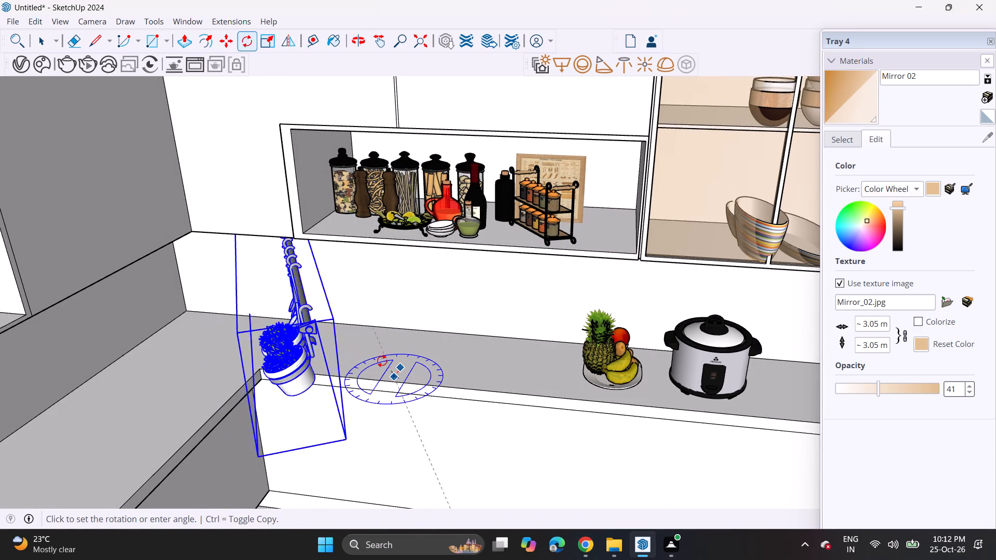
pyautogui.click(362, 372)
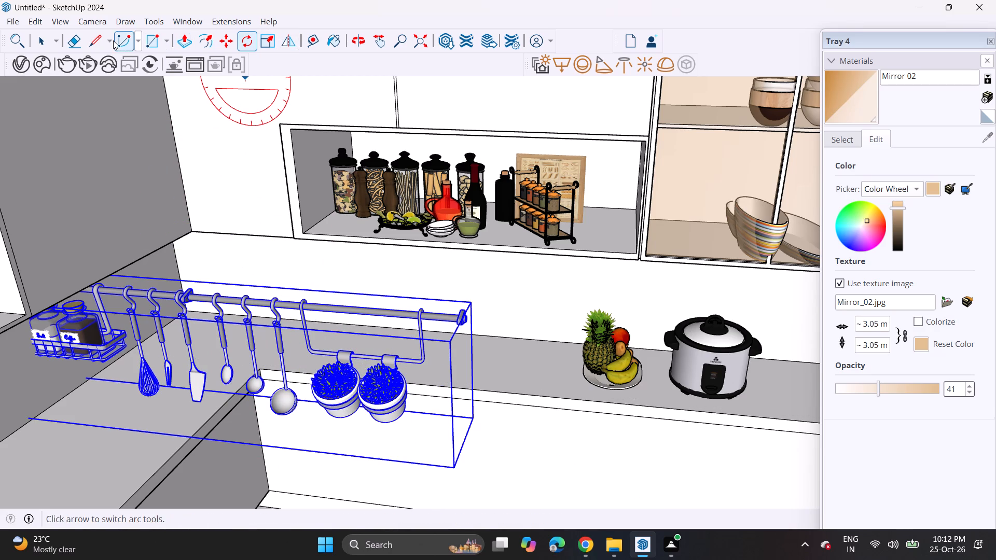
# Move the utensil rail up against the backsplash wall, directly beneath the open shelf in the corner.
pyautogui.click(222, 46)
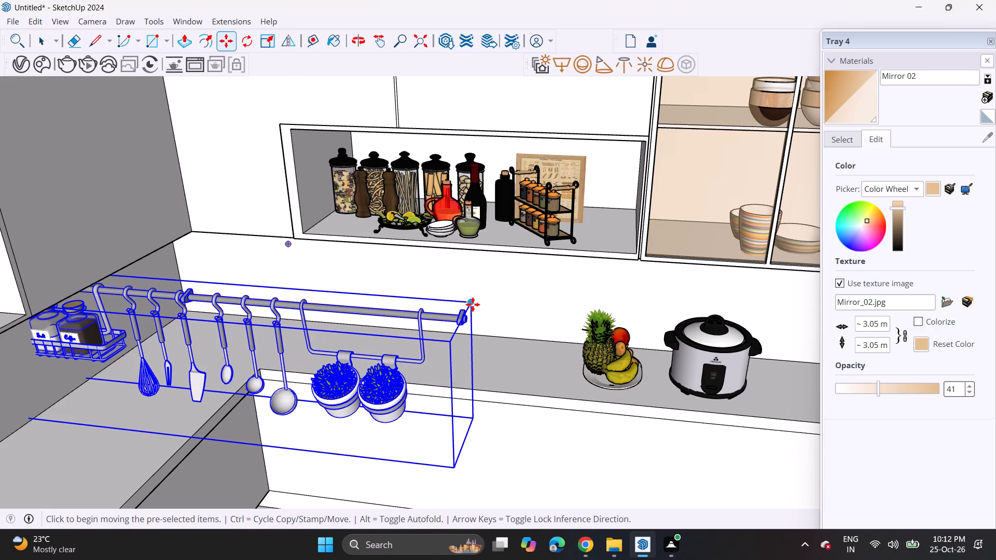
pyautogui.click(473, 304)
pyautogui.click(521, 247)
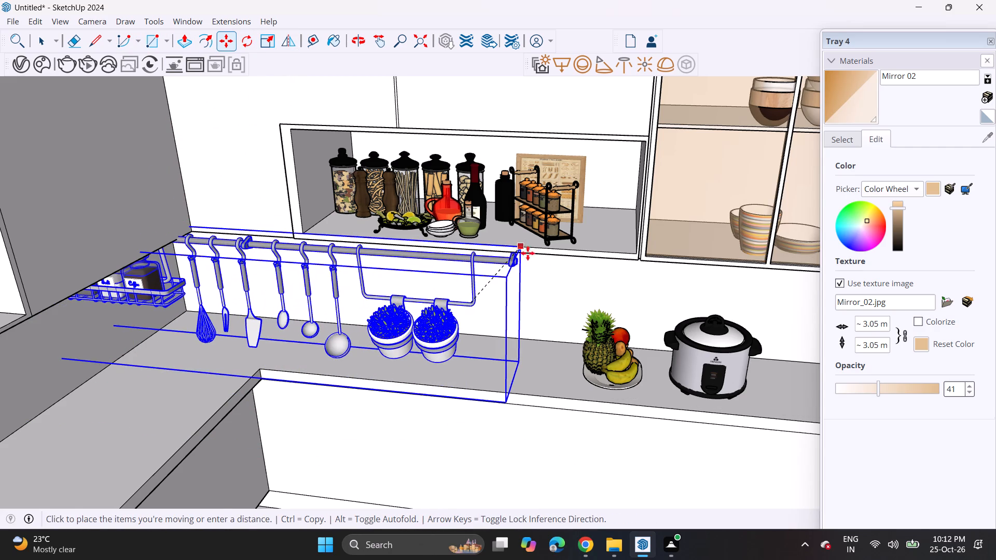
pyautogui.moveTo(545, 277); pyautogui.dragTo(332, 153, button='middle')
pyautogui.scroll(1, 311, 190)
pyautogui.click(526, 236)
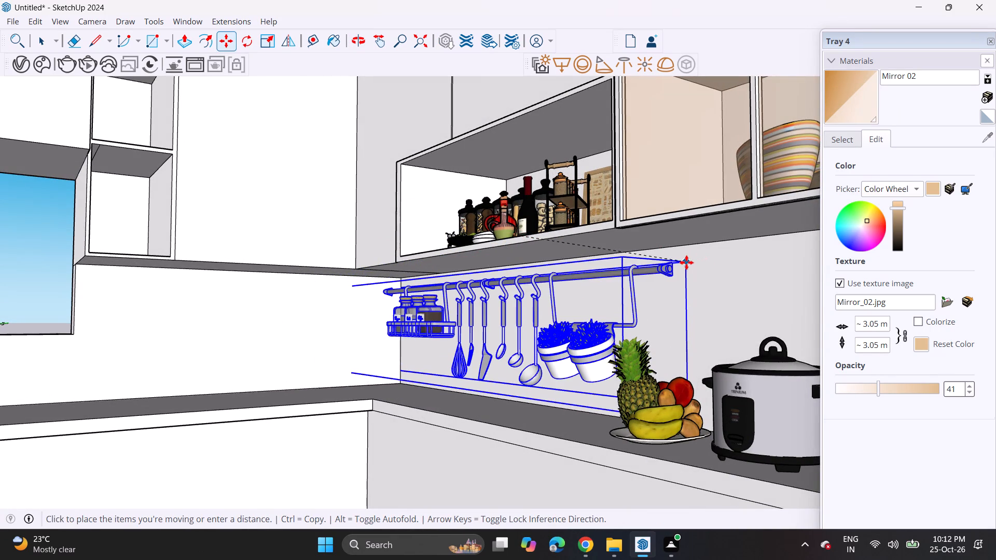
pyautogui.click(686, 262)
# Shorten the utensil rail lengthwise from both ends so it fits between the corner and the fruit plate.
pyautogui.moveTo(534, 252); pyautogui.dragTo(696, 289, button='middle')
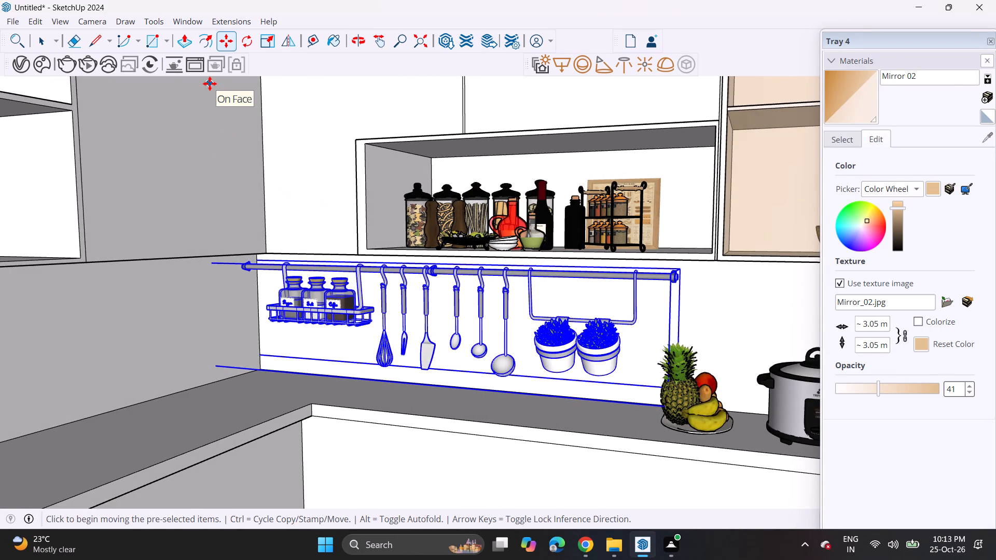
pyautogui.click(264, 45)
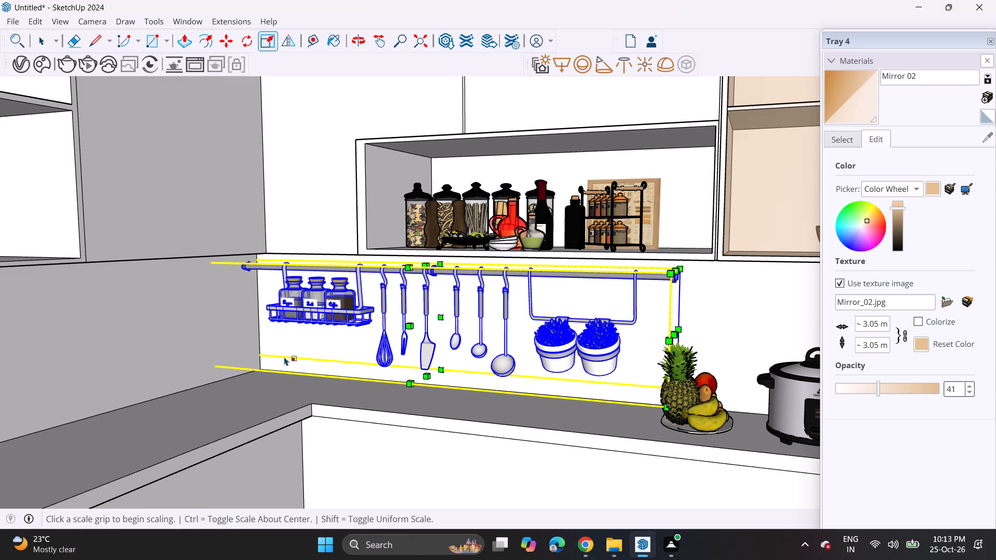
pyautogui.click(233, 310)
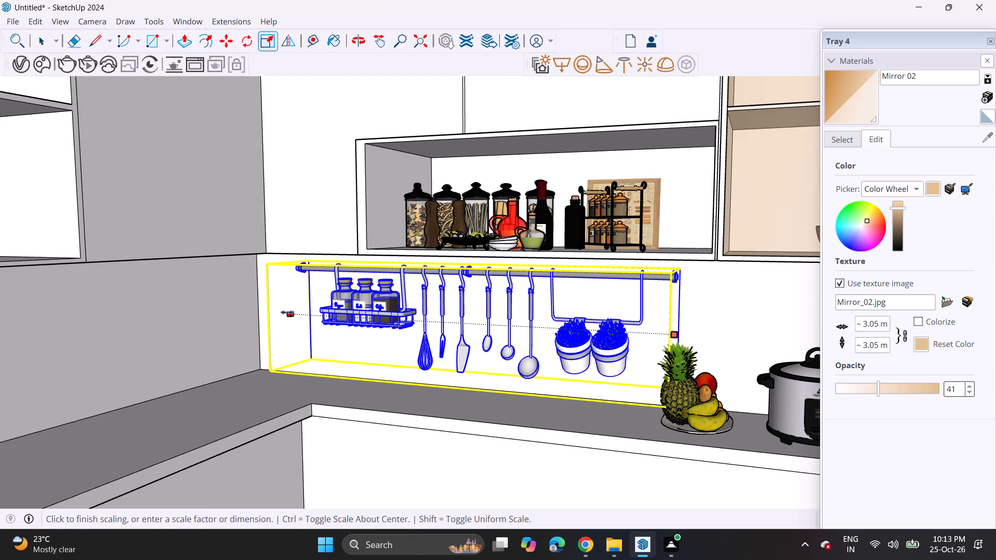
pyautogui.click(271, 309)
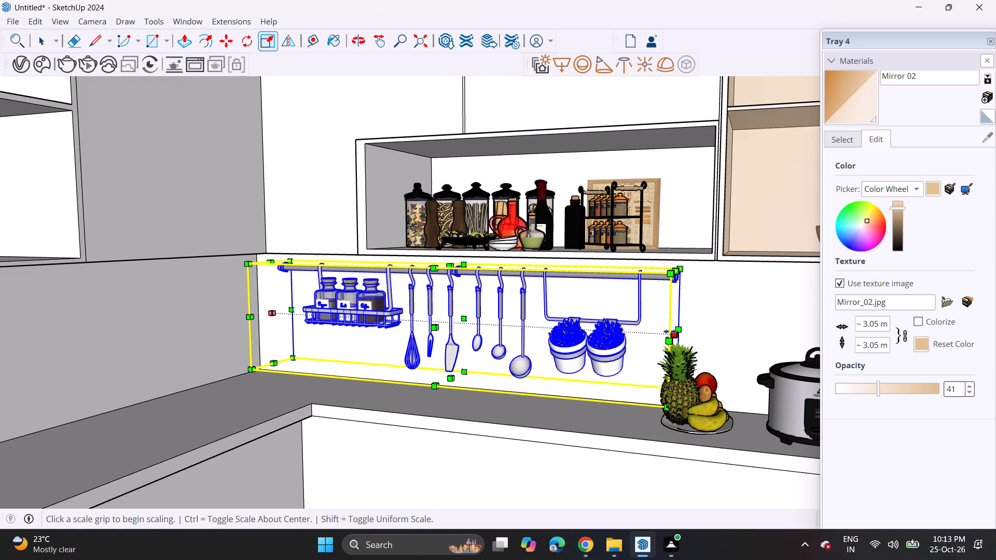
pyautogui.click(670, 331)
pyautogui.click(617, 339)
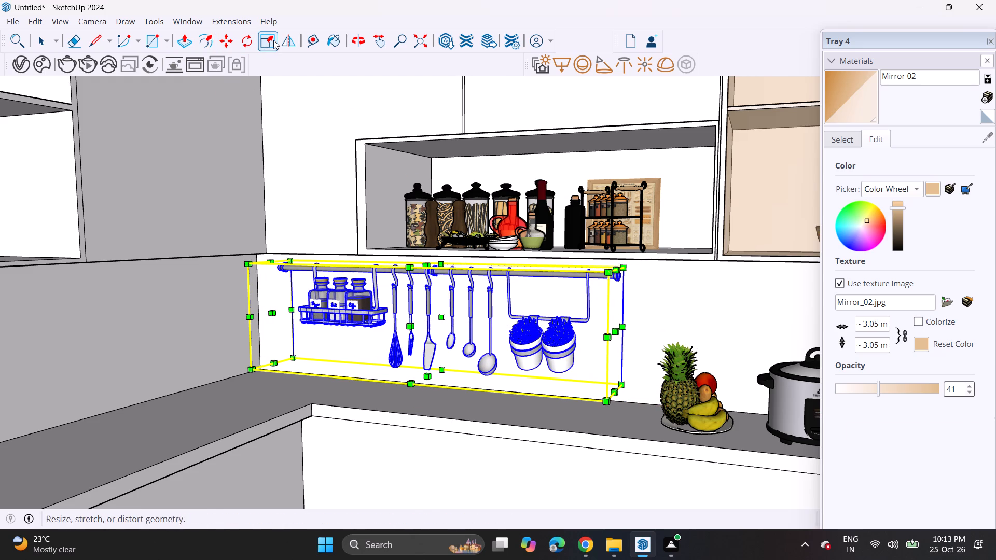
# Scale the utensil rail down uniformly from its lower outer corner so it hangs clear of the countertop.
pyautogui.click(273, 40)
pyautogui.click(602, 401)
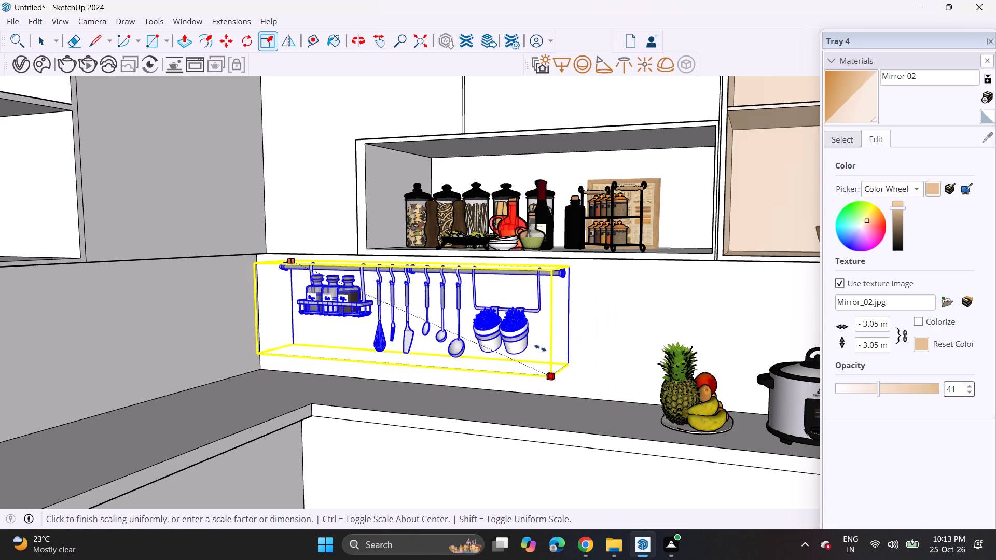
pyautogui.click(487, 312)
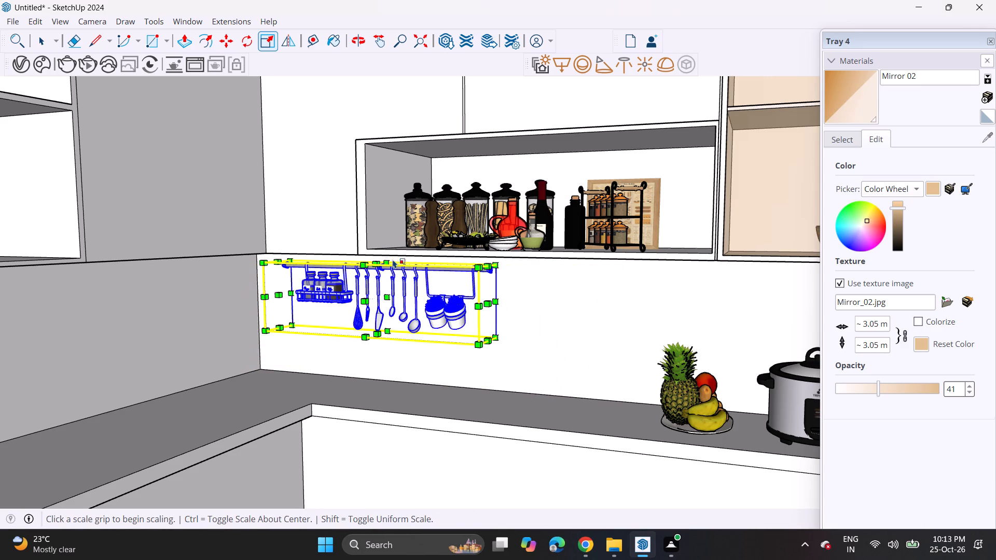
# Move the utensil rail along the backsplash, away from the corner, so it hangs beneath the open shelf.
pyautogui.click(223, 41)
pyautogui.click(383, 299)
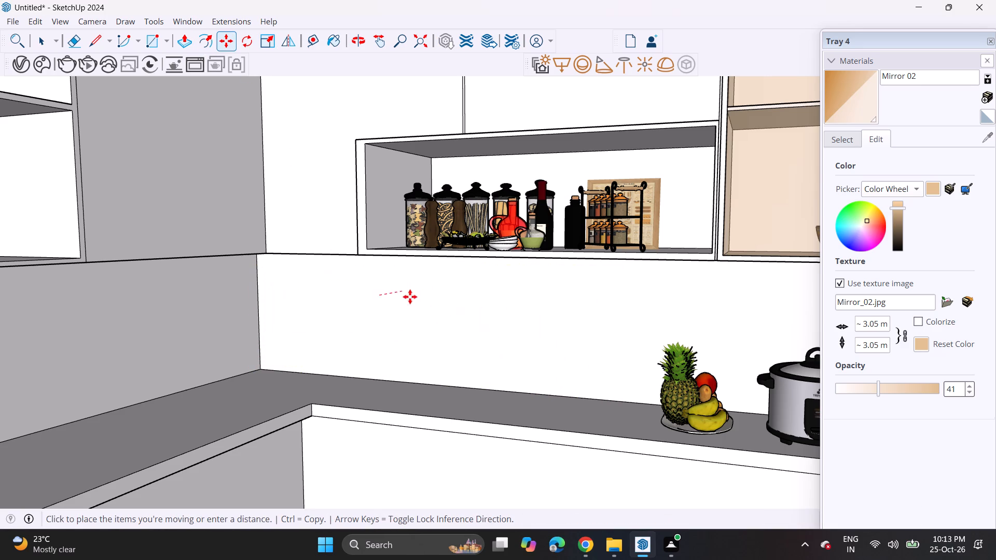
pyautogui.click(449, 297)
pyautogui.moveTo(669, 294); pyautogui.dragTo(615, 294, button='middle')
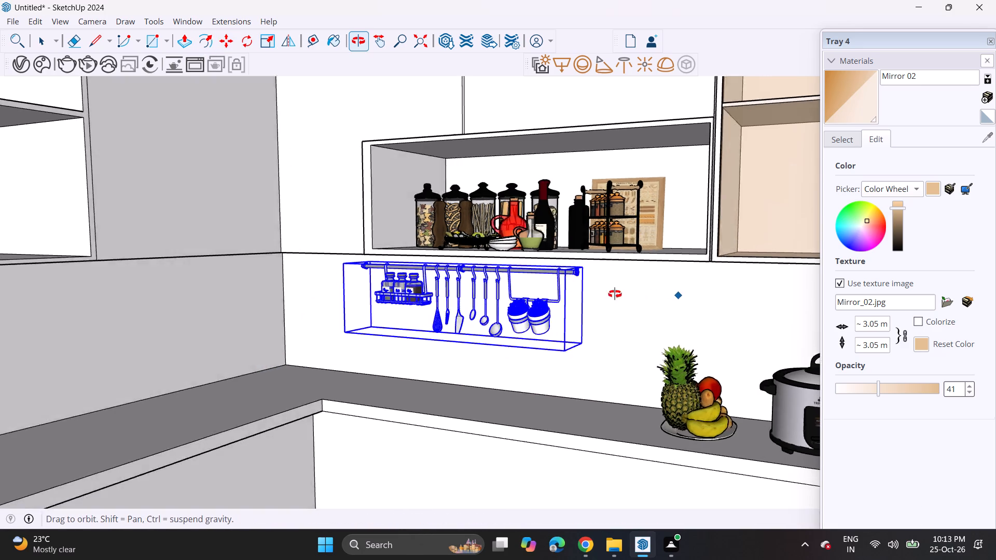
pyautogui.moveTo(615, 294); pyautogui.dragTo(464, 293, button='middle')
pyautogui.press('space')
pyautogui.click(511, 361)
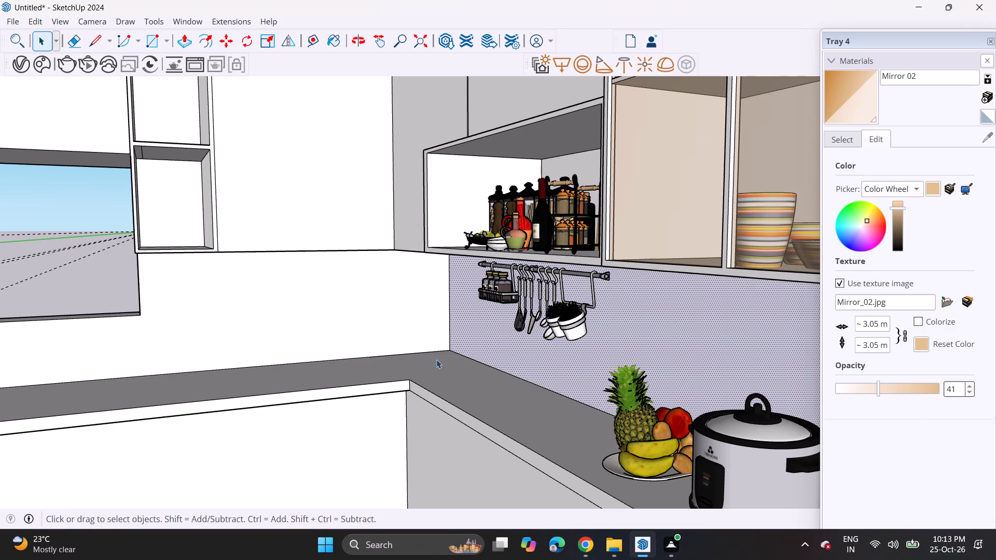
# Import the jars model from the Downloads folder and place it against the wall beside the window.
pyautogui.moveTo(404, 349); pyautogui.dragTo(451, 341, button='middle')
pyautogui.moveTo(444, 340); pyautogui.dragTo(389, 336, button='middle')
pyautogui.scroll(1, 390, 337)
pyautogui.moveTo(384, 331); pyautogui.dragTo(449, 331, button='middle')
pyautogui.moveTo(449, 331); pyautogui.dragTo(400, 325, button='middle')
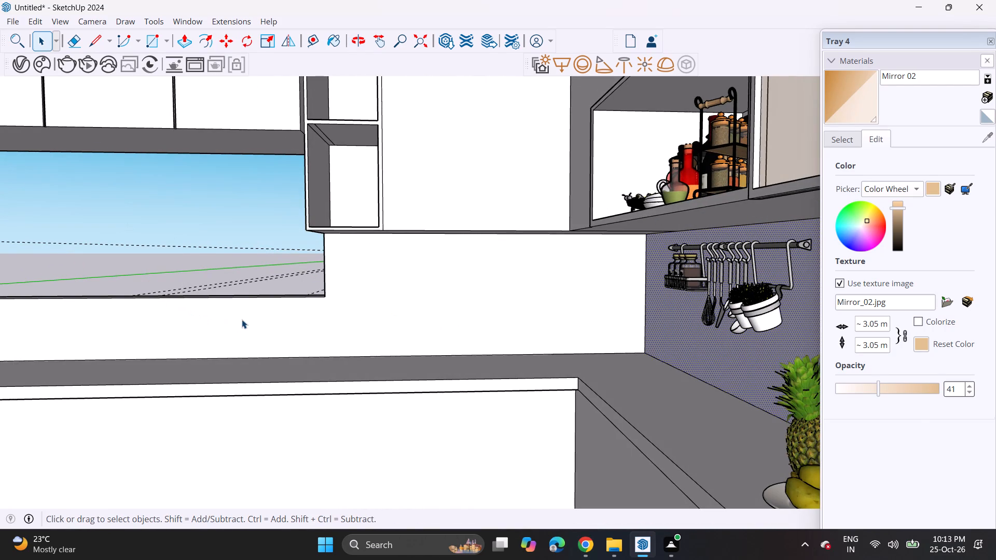
pyautogui.click(15, 21)
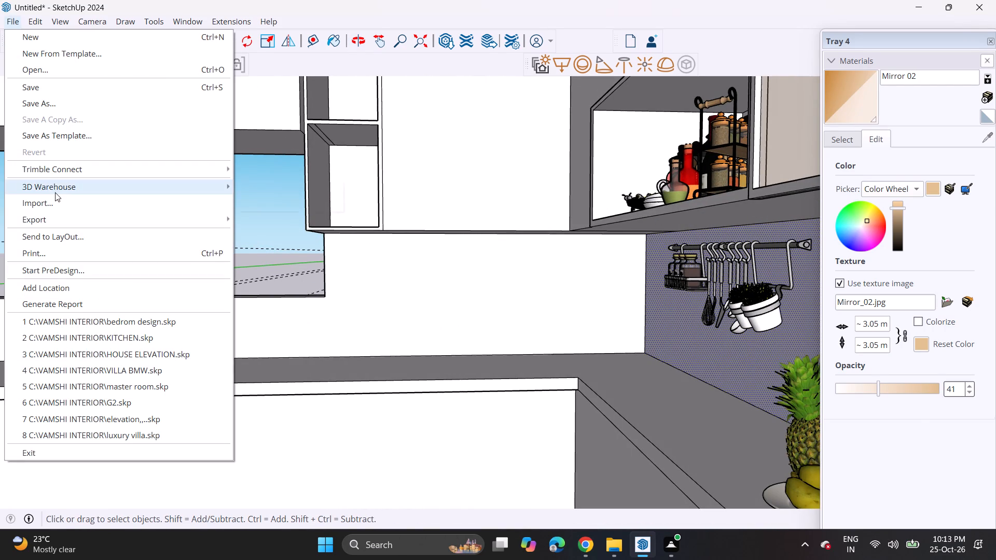
pyautogui.click(58, 206)
pyautogui.scroll(3, 294, 208)
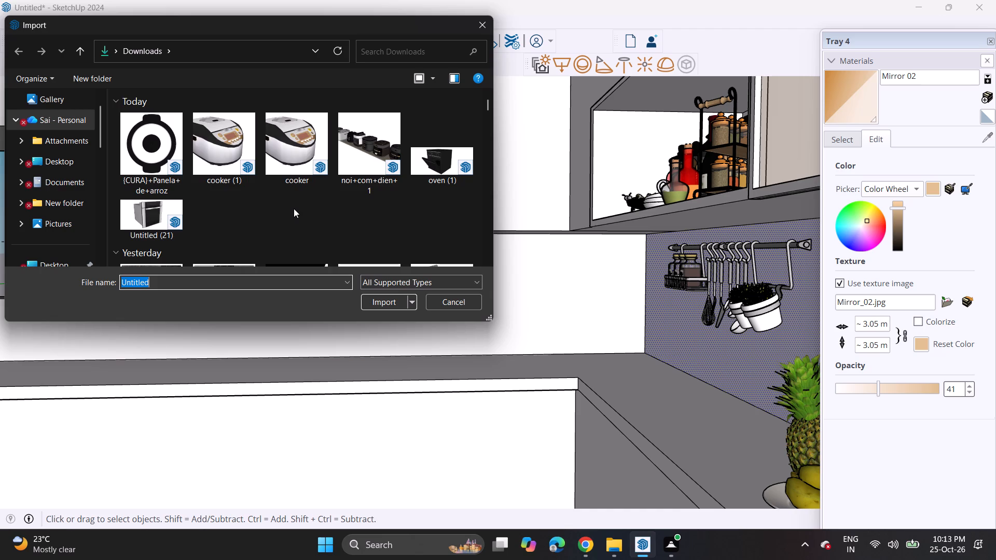
pyautogui.scroll(-5, 294, 208)
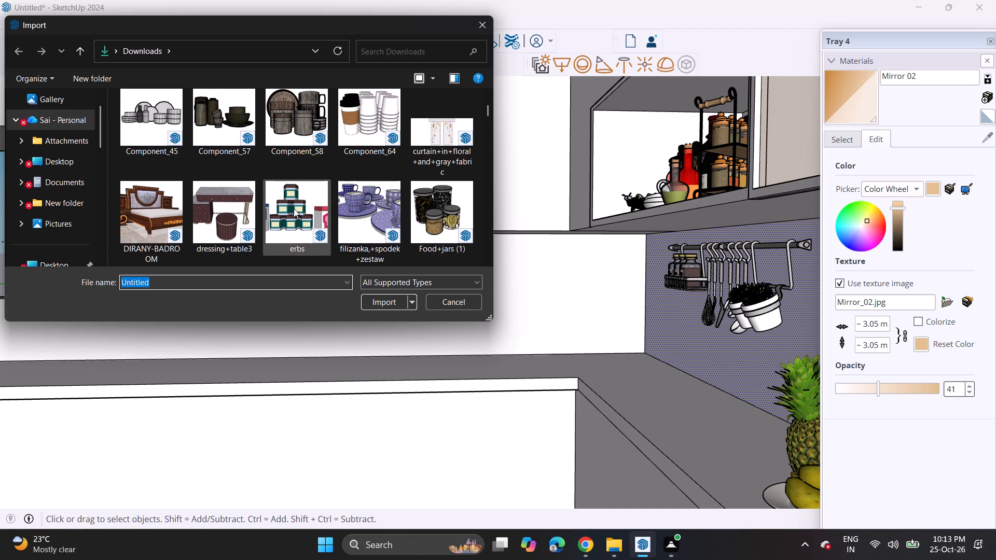
pyautogui.scroll(-1, 294, 208)
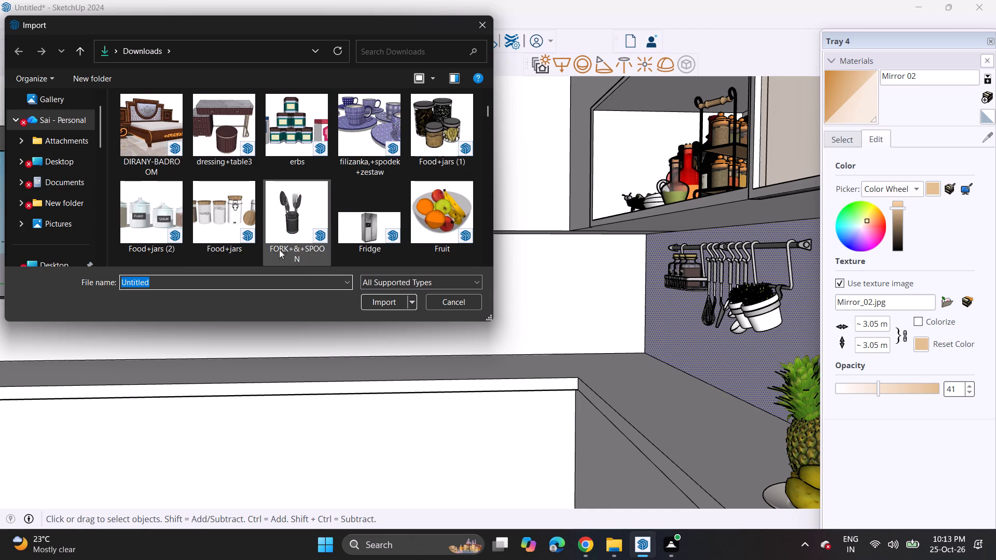
pyautogui.scroll(-1, 242, 215)
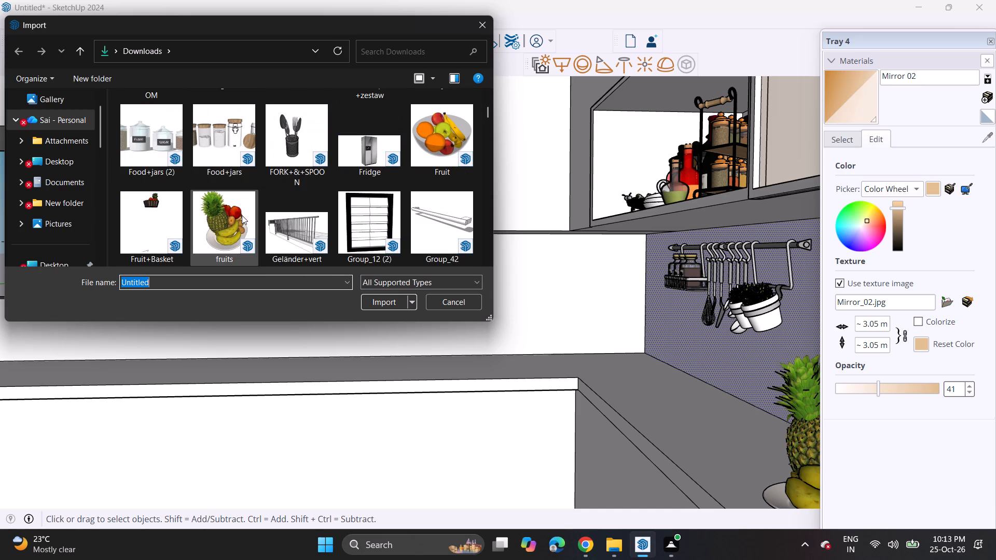
pyautogui.scroll(2, 225, 169)
pyautogui.scroll(-3, 220, 212)
pyautogui.scroll(1, 220, 212)
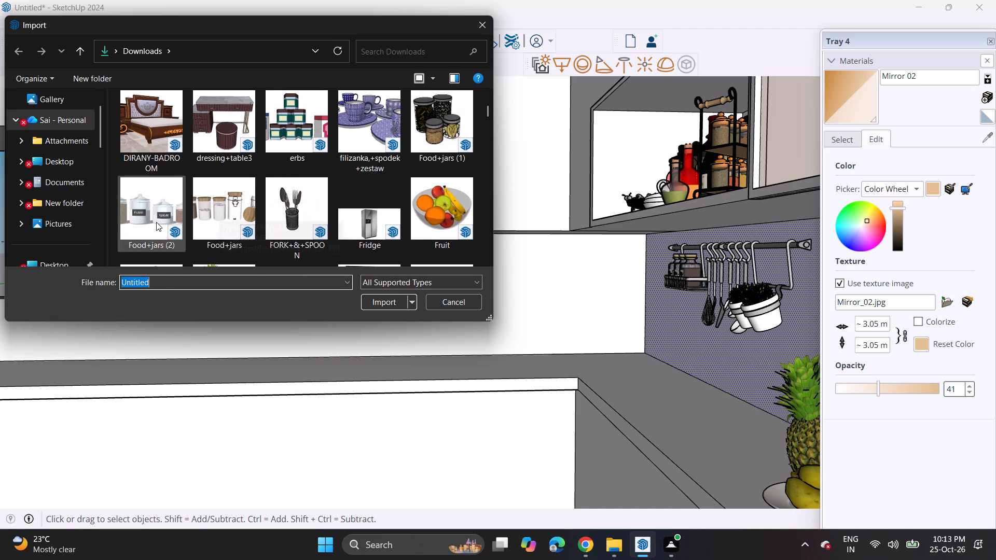
pyautogui.click(156, 222)
pyautogui.scroll(1, 351, 234)
pyautogui.scroll(-2, 351, 234)
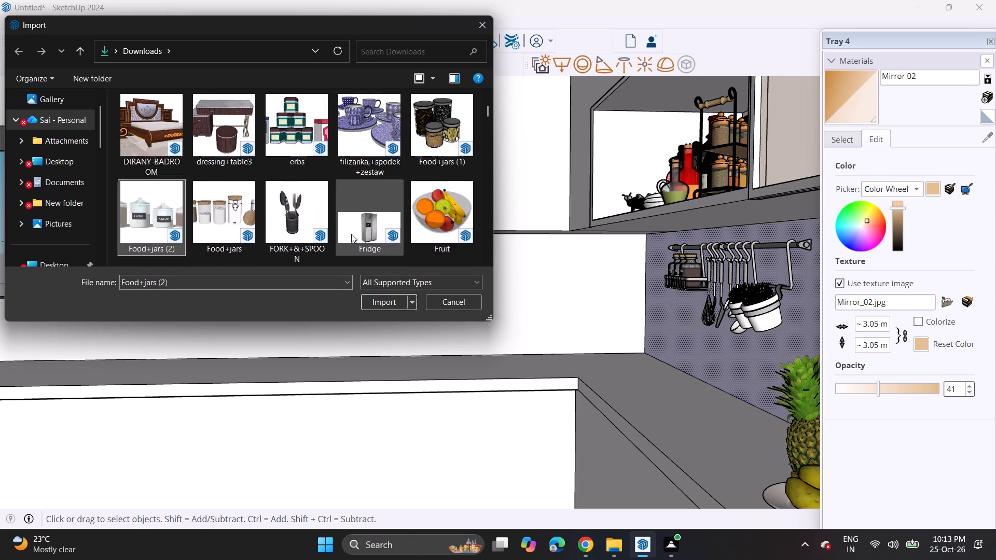
pyautogui.scroll(-3, 351, 234)
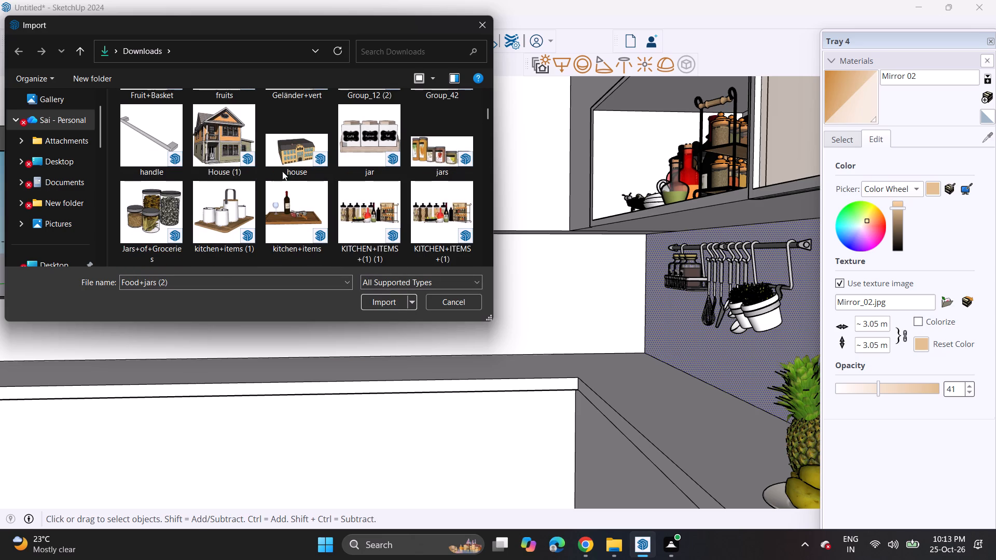
pyautogui.scroll(-1, 243, 192)
pyautogui.scroll(2, 362, 171)
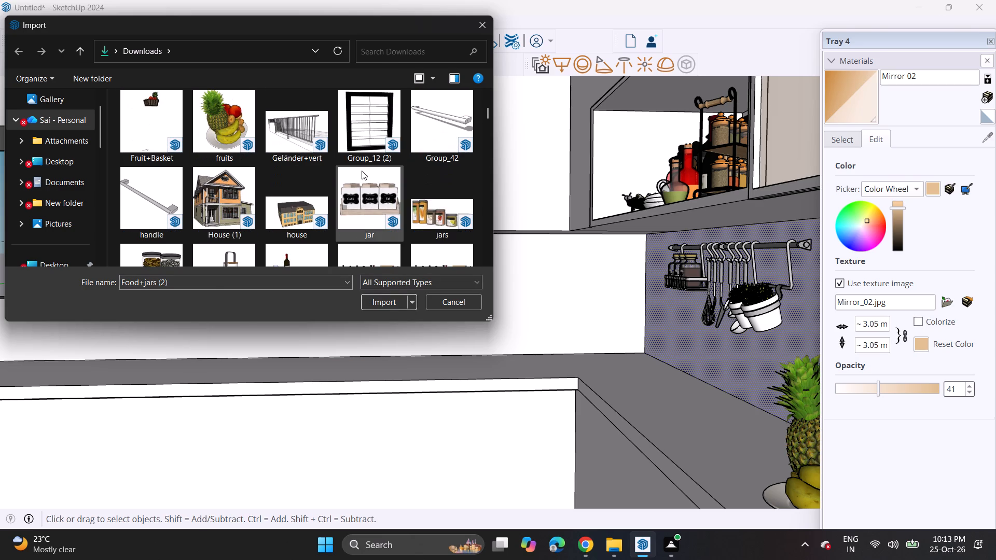
pyautogui.click(426, 212)
pyautogui.click(387, 304)
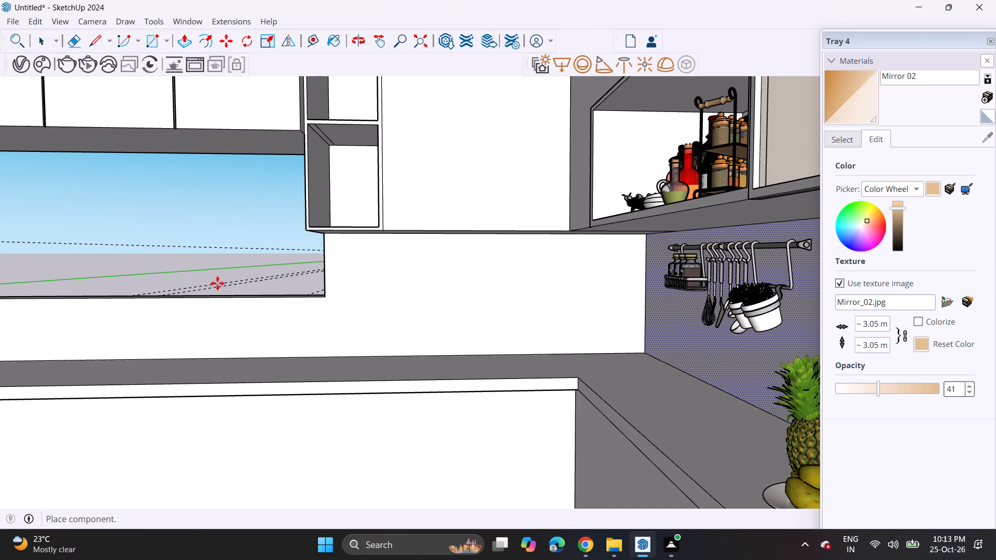
pyautogui.click(636, 327)
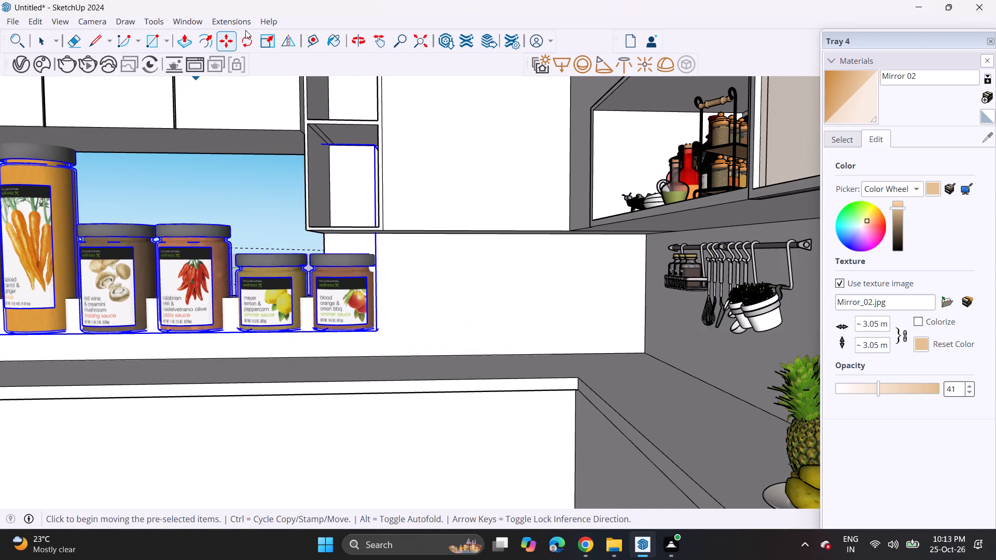
# Scale the imported row of jars down uniformly from its upper outer corner to a fraction of its size.
pyautogui.click(265, 40)
pyautogui.scroll(-4, 200, 185)
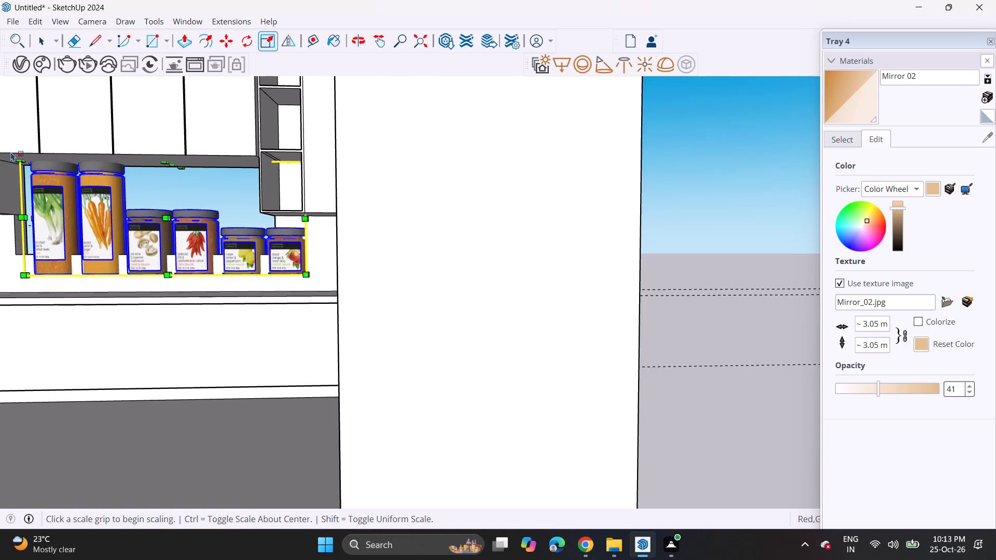
pyautogui.click(18, 155)
pyautogui.click(226, 248)
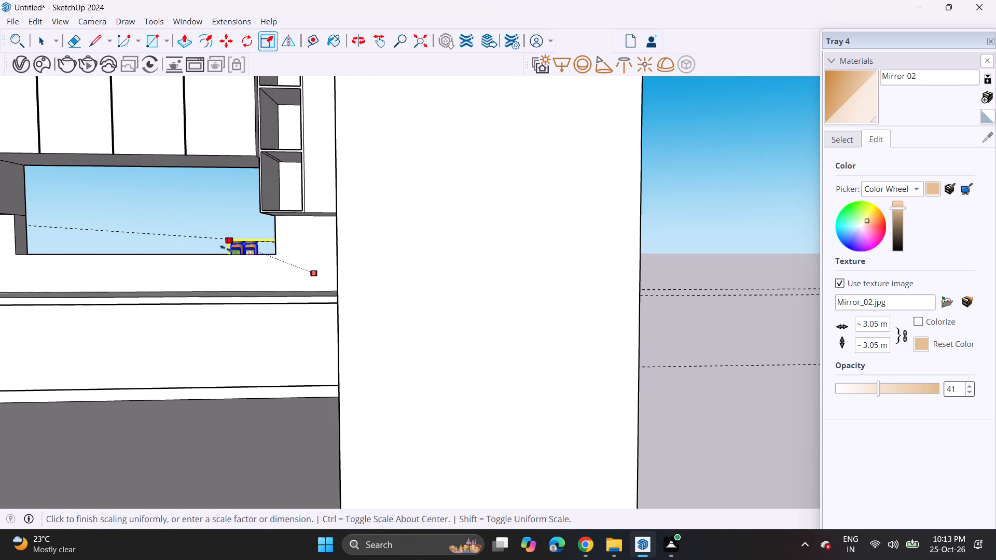
# Move the row of jars from the window onto the countertop at the corner near the utensil rail.
pyautogui.moveTo(254, 232); pyautogui.dragTo(299, 260, button='middle')
pyautogui.moveTo(228, 235); pyautogui.dragTo(531, 287, button='middle')
pyautogui.click(228, 36)
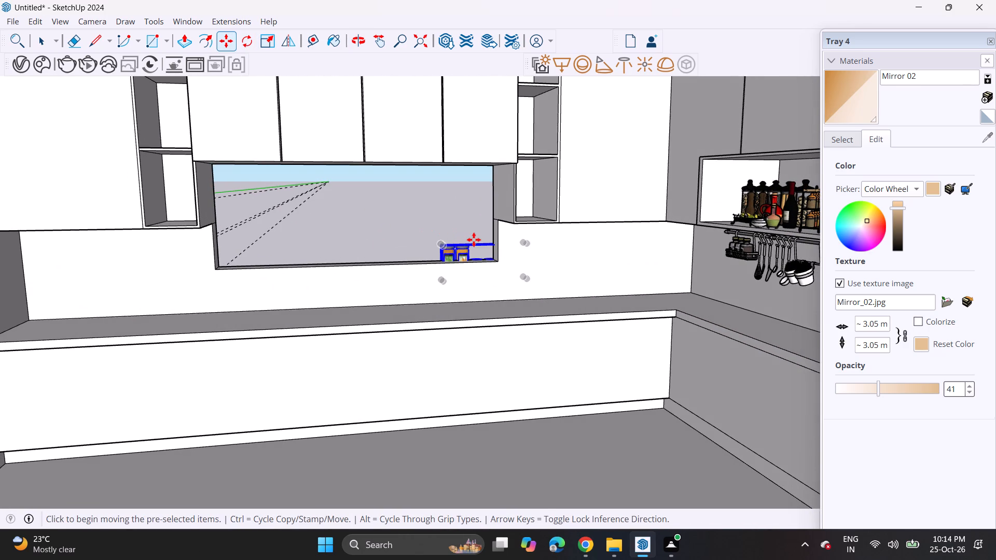
pyautogui.click(466, 249)
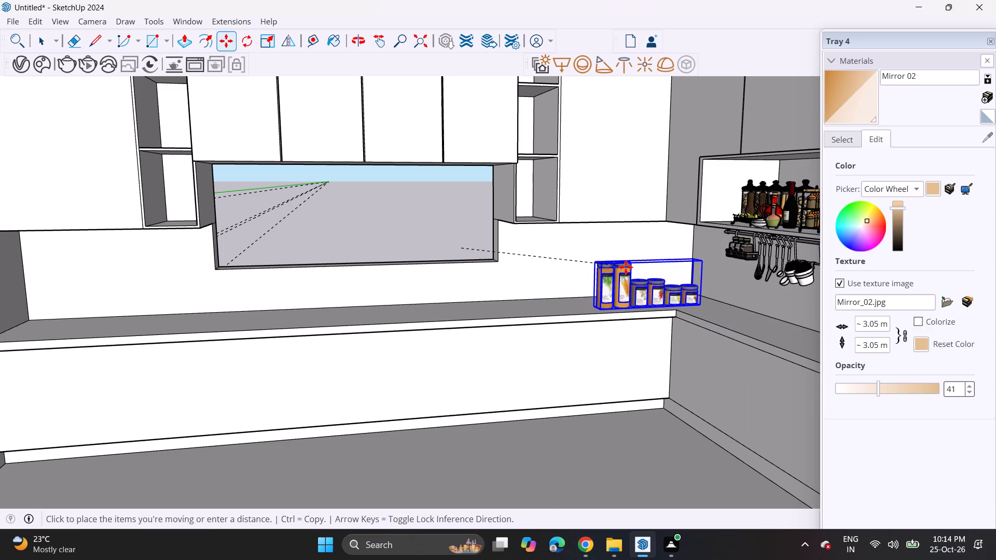
pyautogui.click(626, 267)
pyautogui.moveTo(648, 309); pyautogui.dragTo(616, 286, button='middle')
pyautogui.scroll(1, 627, 295)
pyautogui.moveTo(627, 295); pyautogui.dragTo(426, 286, button='middle')
pyautogui.moveTo(443, 296); pyautogui.dragTo(686, 374, button='middle')
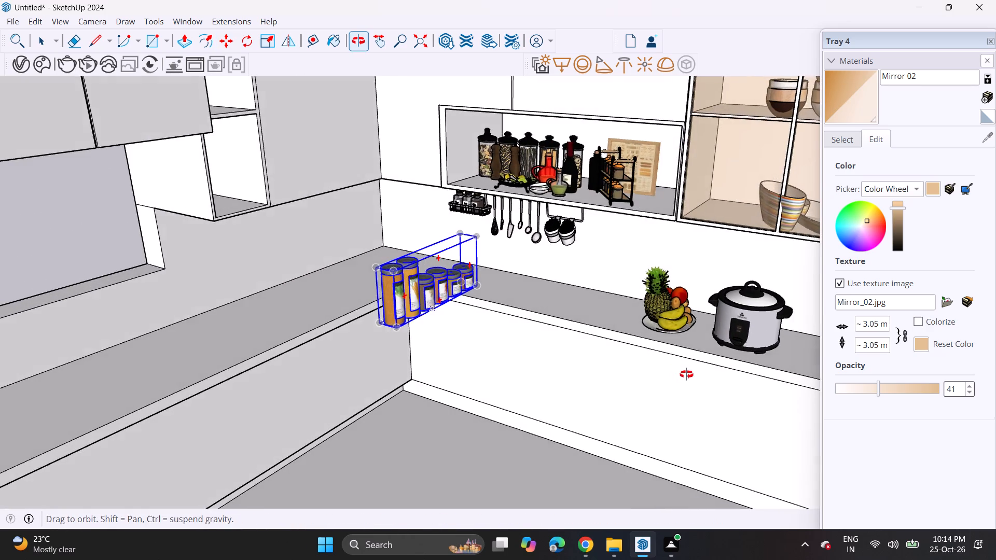
pyautogui.moveTo(686, 374); pyautogui.dragTo(683, 374, button='middle')
pyautogui.scroll(3, 378, 335)
pyautogui.click(384, 324)
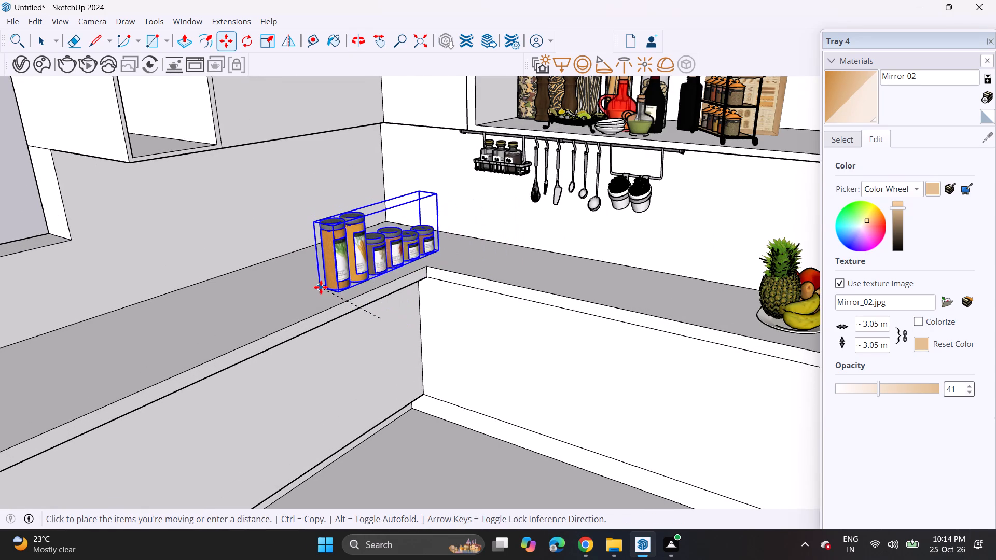
pyautogui.click(321, 287)
# Scale the row of jars down uniformly a little more from its upper outer corner, keeping it in the countertop corner.
pyautogui.moveTo(351, 299); pyautogui.dragTo(185, 244, button='middle')
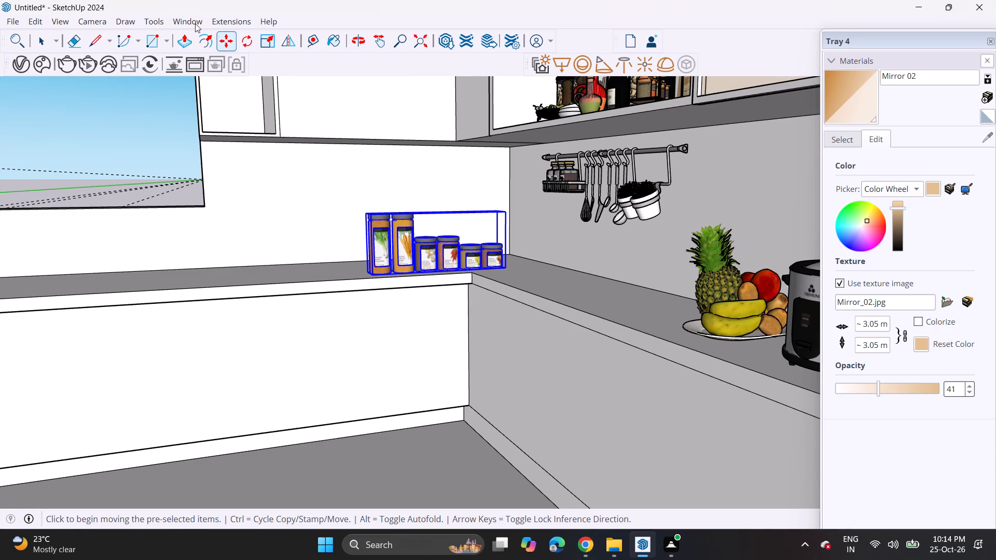
pyautogui.click(265, 38)
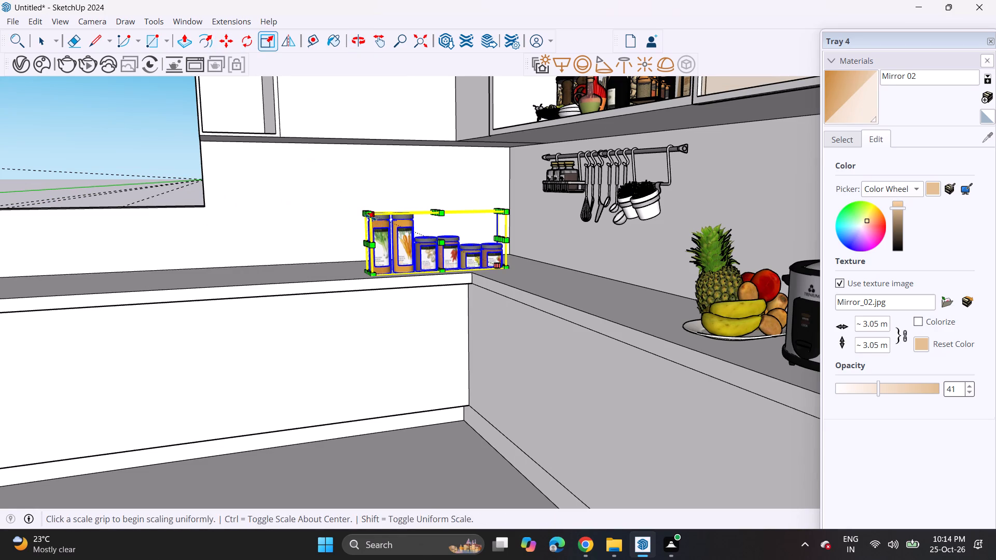
pyautogui.click(370, 217)
pyautogui.click(416, 232)
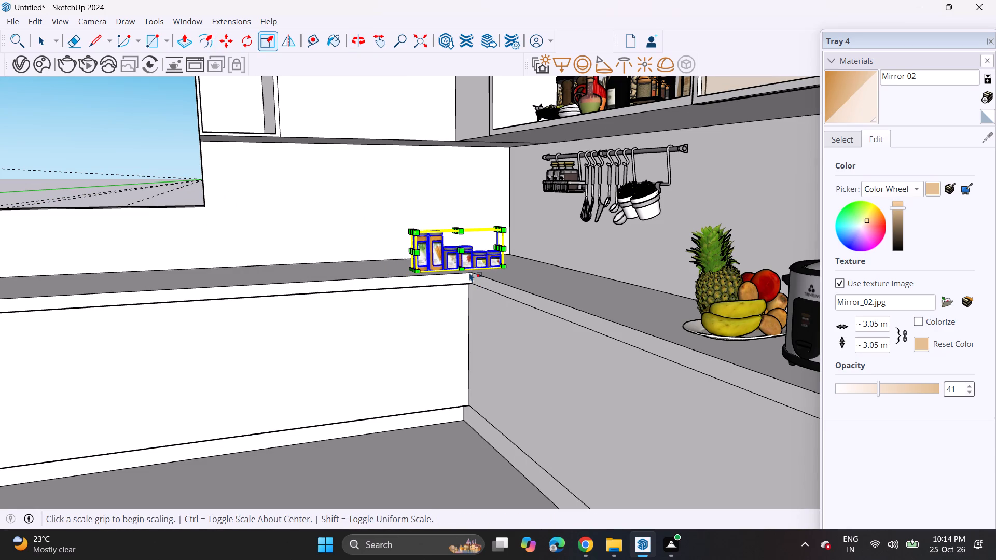
pyautogui.press('space')
pyautogui.click(543, 292)
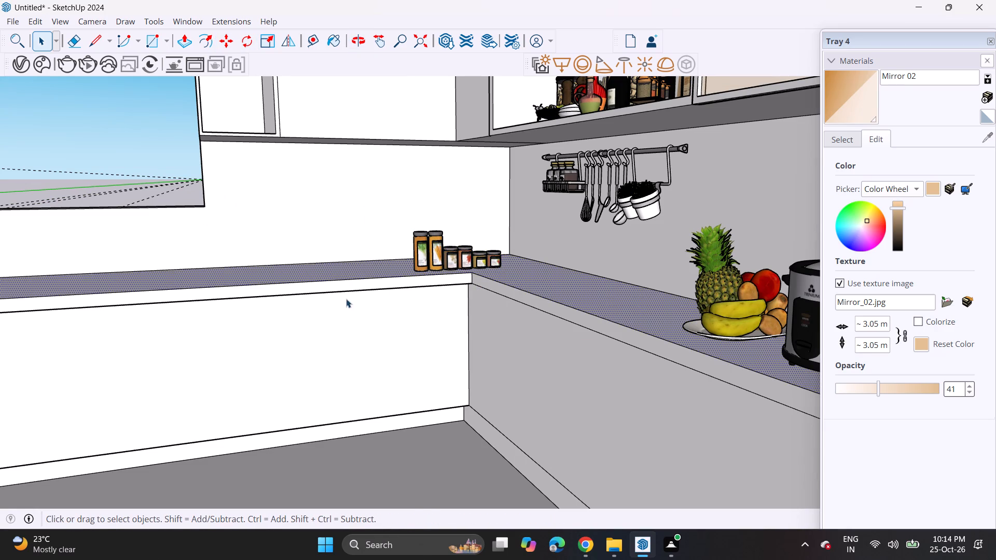
# Switch to 3D Warehouse in Chrome and search the models for "bottle".
pyautogui.moveTo(347, 299); pyautogui.dragTo(495, 282, button='middle')
pyautogui.scroll(1, 523, 267)
pyautogui.moveTo(503, 270); pyautogui.dragTo(369, 284, button='middle')
pyautogui.moveTo(356, 289); pyautogui.dragTo(434, 300, button='middle')
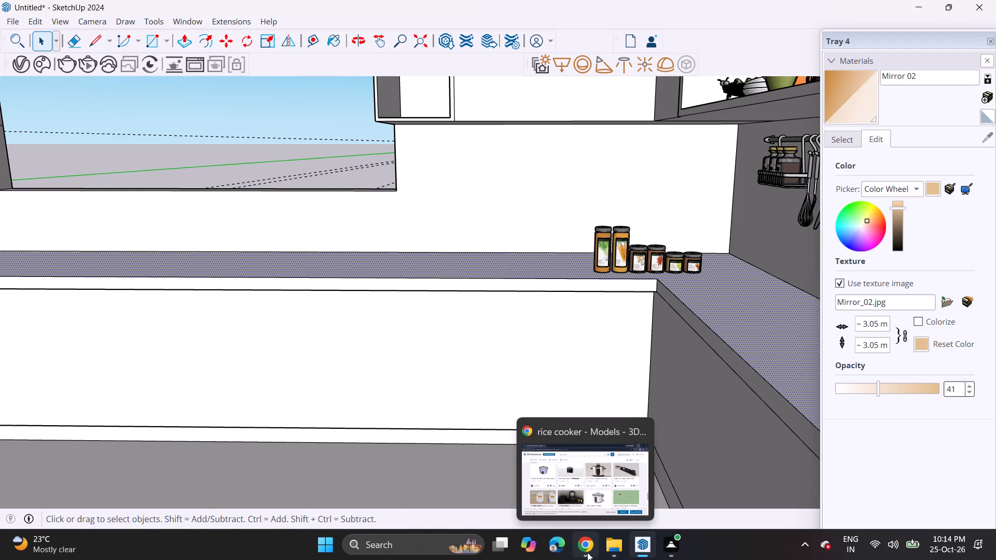
pyautogui.click(587, 552)
pyautogui.click(668, 77)
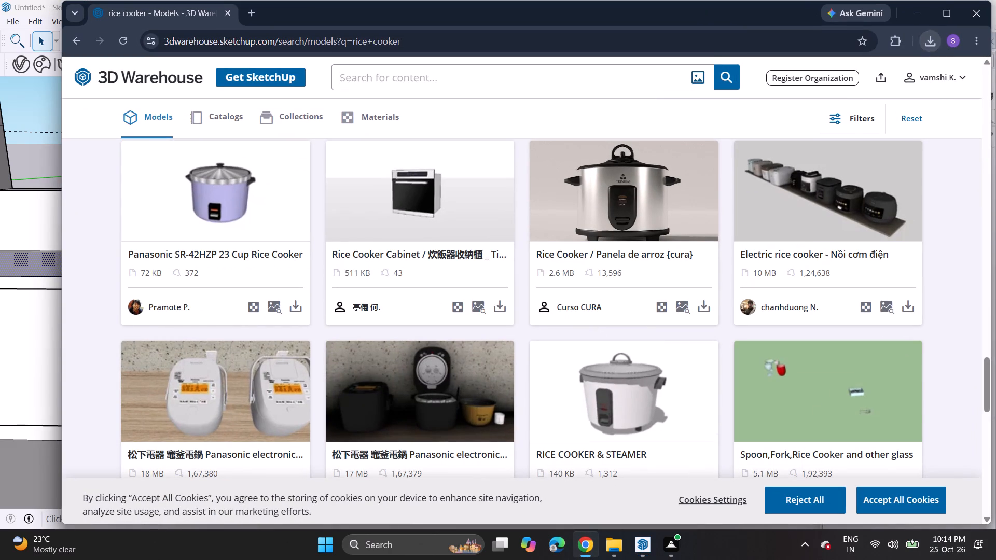
pyautogui.write('bottle')
pyautogui.press('Return')
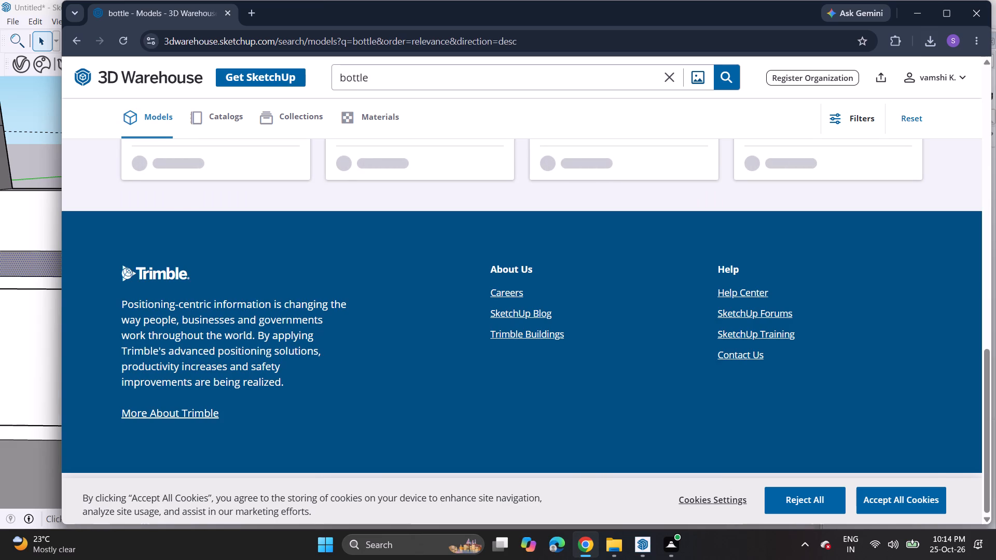
# Look through the bottle search results back up to the start of the list for a suitable model.
pyautogui.scroll(8, 535, 287)
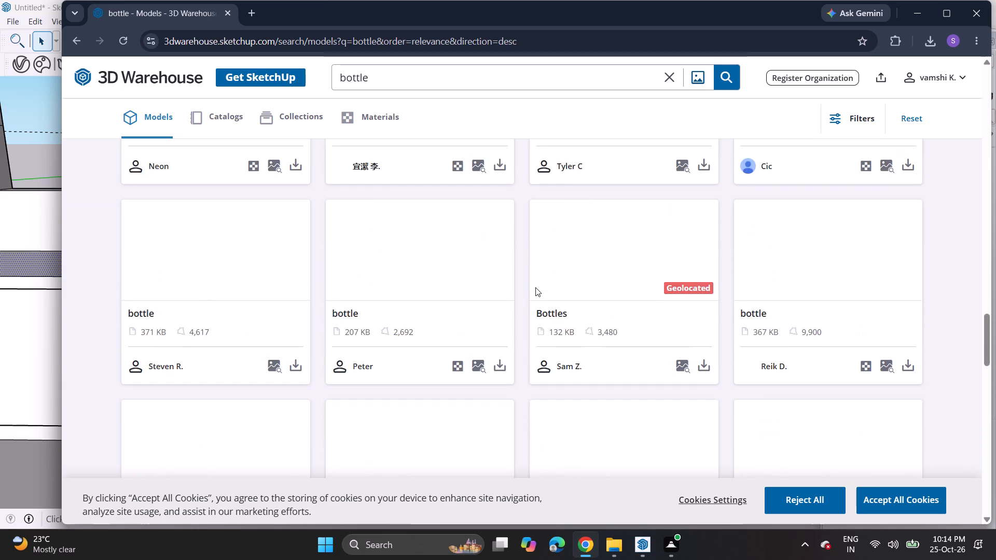
pyautogui.scroll(3, 535, 287)
pyautogui.scroll(-1, 535, 287)
pyautogui.scroll(3, 535, 287)
pyautogui.scroll(-1, 535, 287)
pyautogui.scroll(7, 535, 287)
pyautogui.scroll(14, 535, 287)
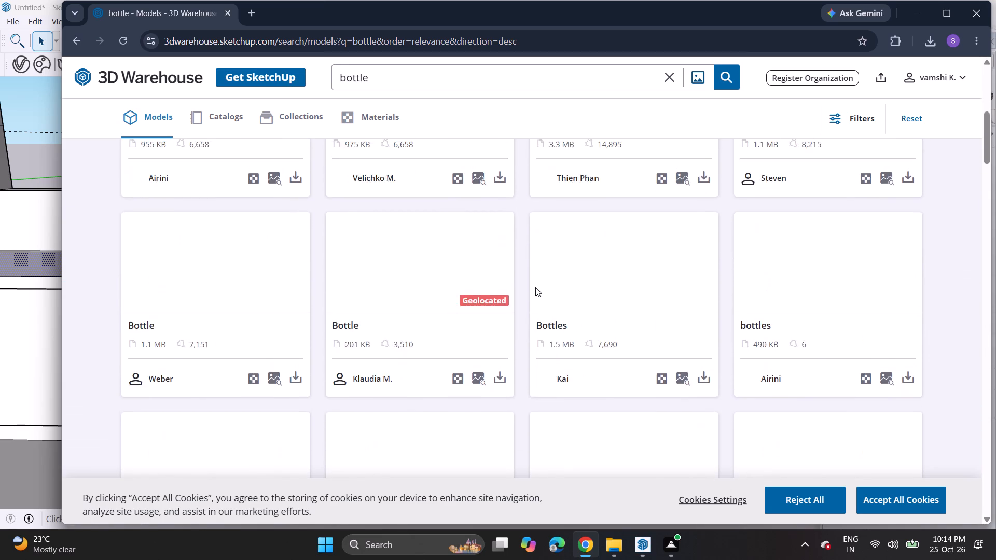
pyautogui.scroll(9, 535, 287)
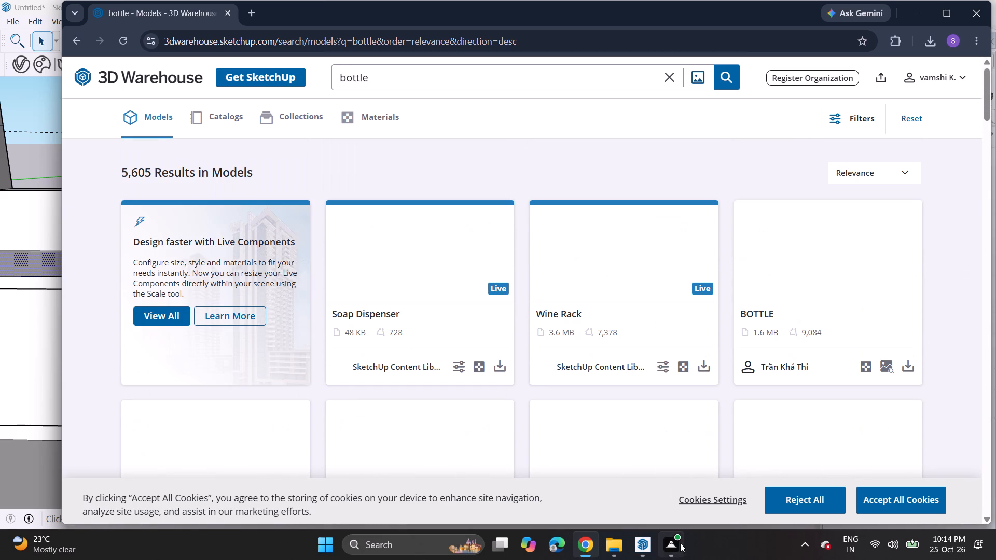
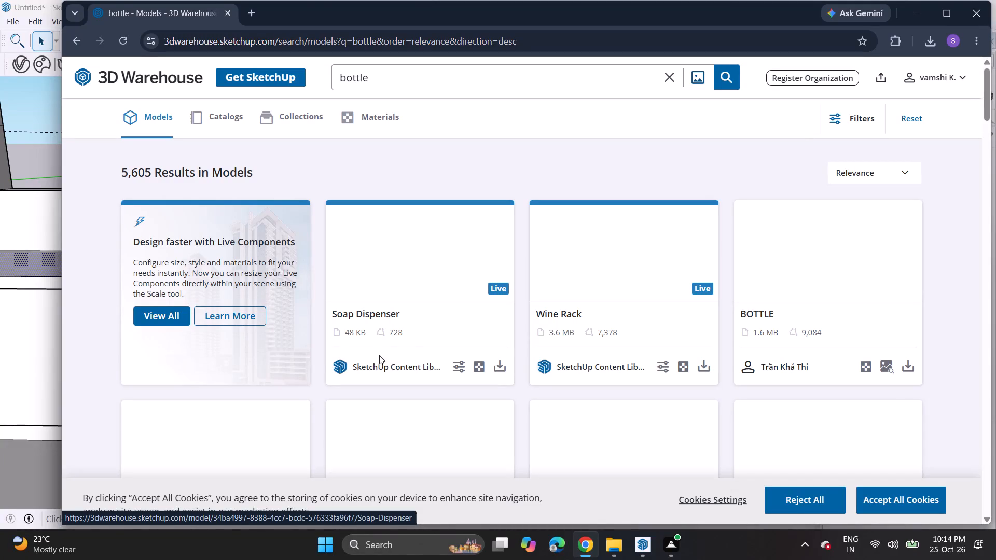
# Look through the bottle search results down to the end of the loaded list for a suitable model.
pyautogui.scroll(-2, 464, 326)
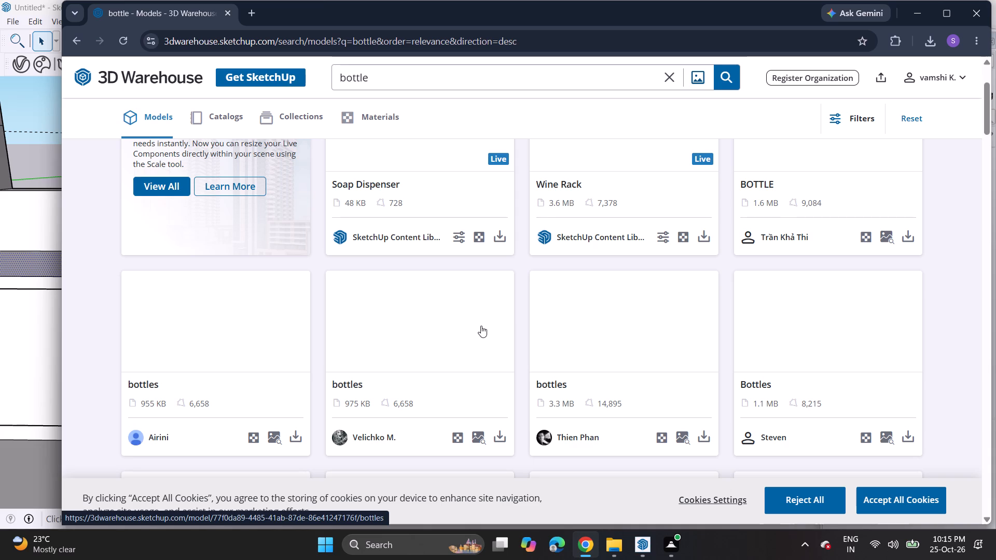
pyautogui.scroll(-4, 481, 326)
pyautogui.scroll(1, 481, 326)
pyautogui.scroll(-6, 481, 326)
pyautogui.scroll(1, 499, 338)
pyautogui.scroll(-4, 499, 338)
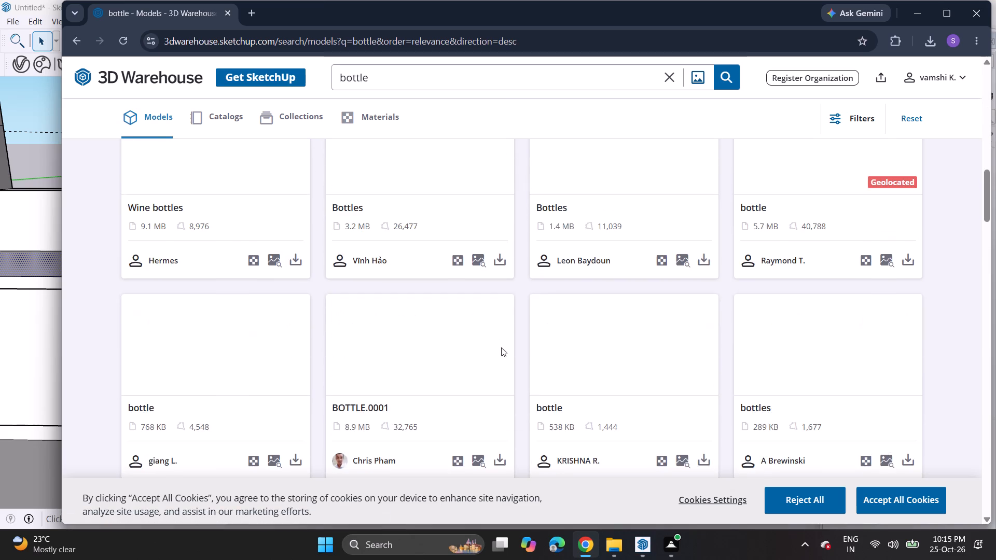
pyautogui.rightClick(503, 363)
pyautogui.scroll(-7, 503, 363)
pyautogui.scroll(1, 503, 363)
pyautogui.scroll(-8, 504, 356)
pyautogui.scroll(-5, 532, 282)
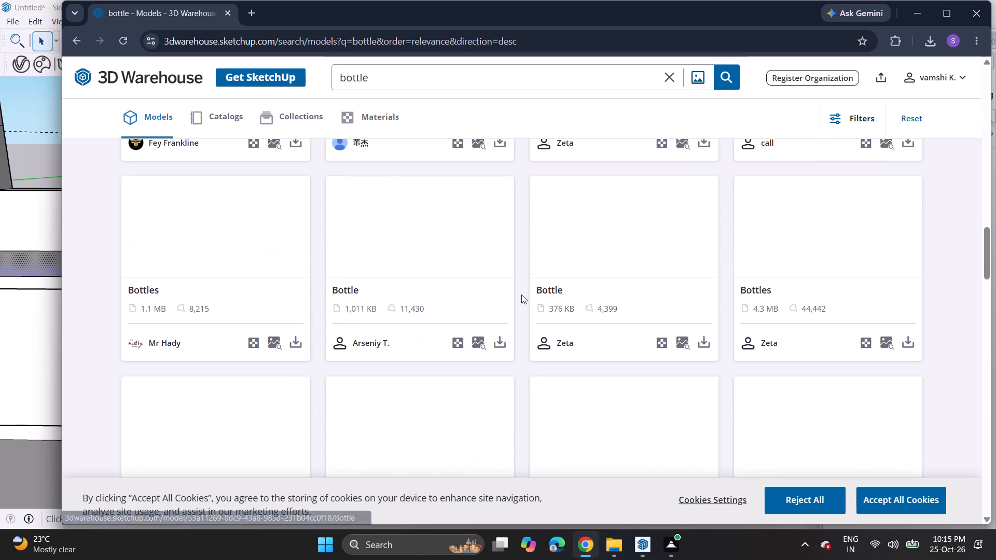
pyautogui.scroll(-17, 521, 295)
pyautogui.scroll(1, 521, 295)
pyautogui.scroll(-1, 521, 295)
pyautogui.scroll(1, 521, 295)
pyautogui.scroll(-5, 521, 295)
pyautogui.scroll(1, 521, 295)
pyautogui.scroll(-8, 521, 295)
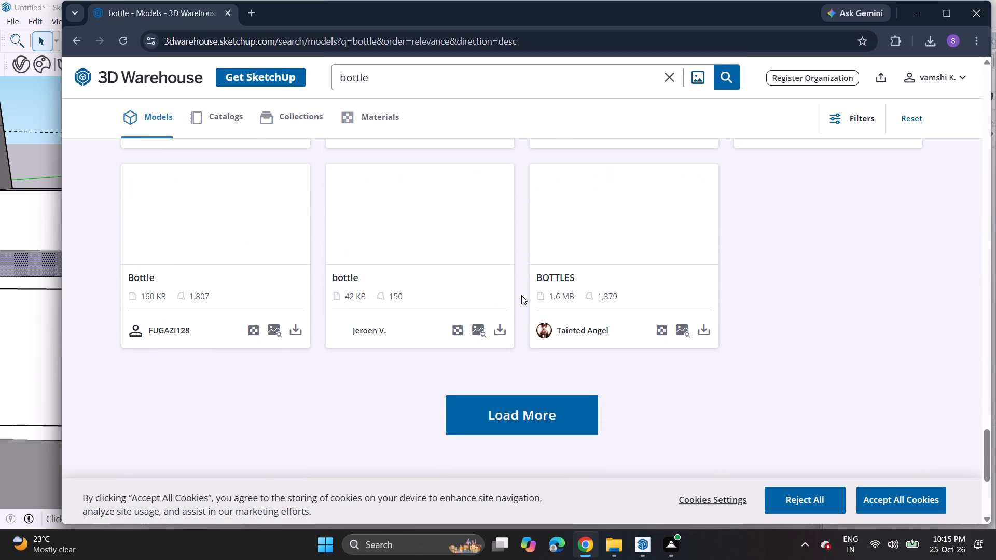
# Examine the model thumbnails in the lower bottle results, working back up to the start of the list.
pyautogui.scroll(16, 521, 295)
pyautogui.scroll(-3, 521, 295)
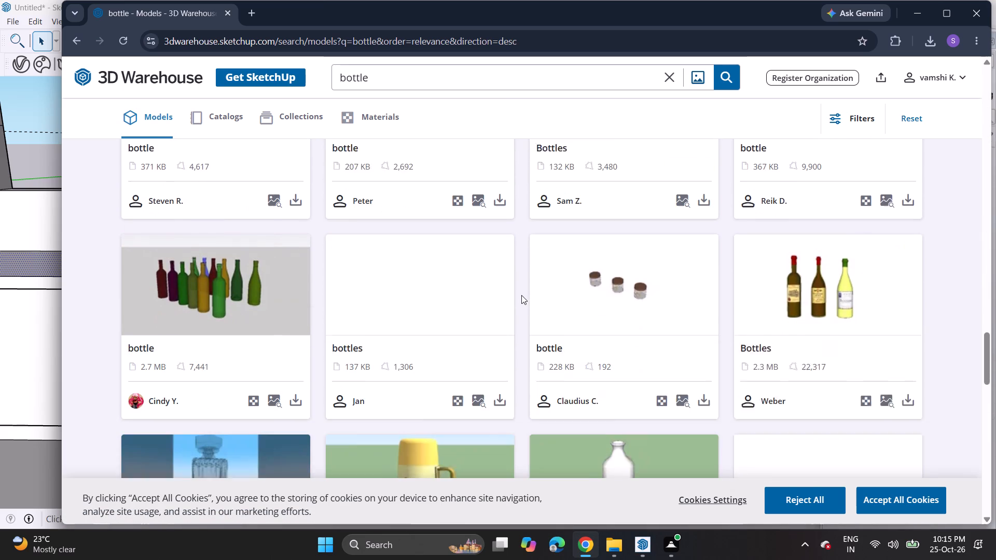
pyautogui.scroll(-2, 521, 295)
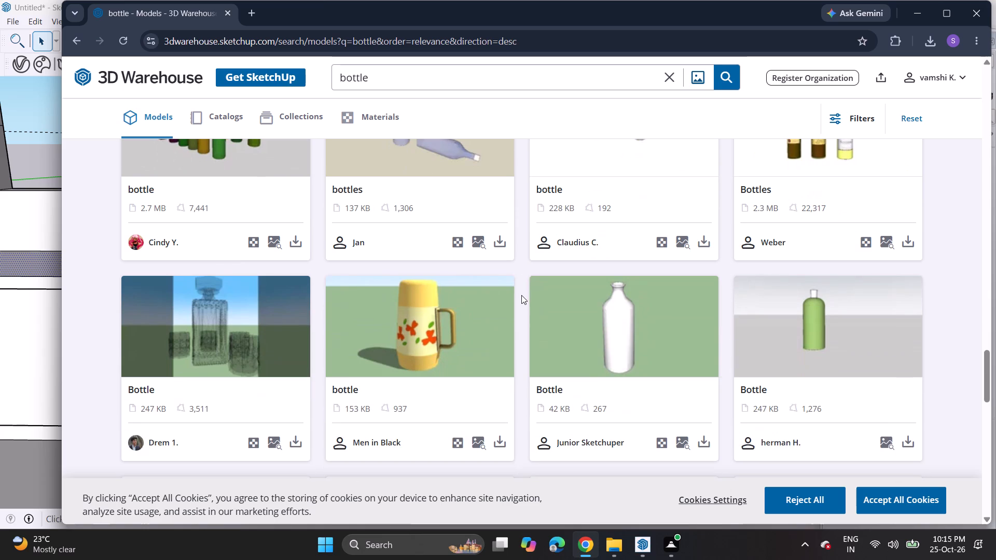
pyautogui.scroll(6, 521, 295)
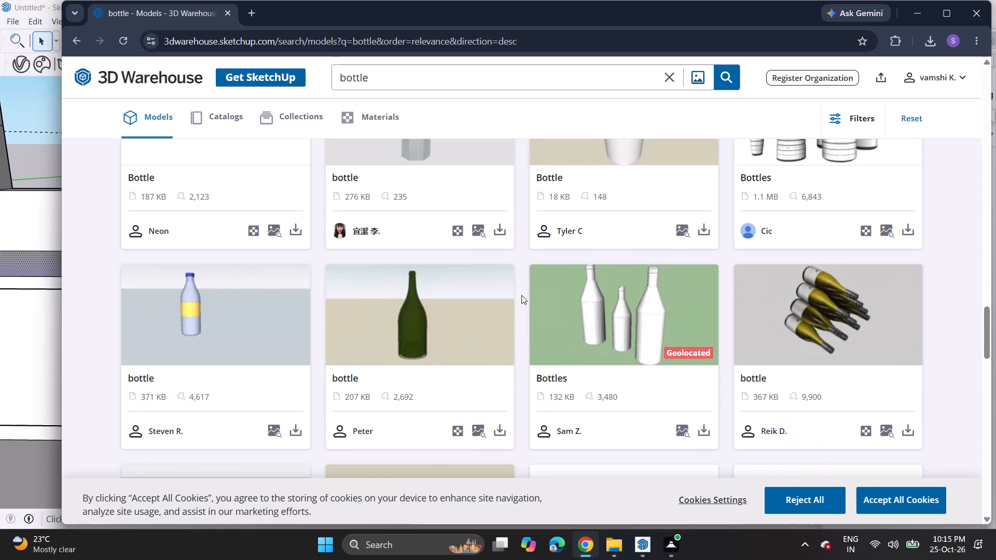
pyautogui.scroll(6, 521, 295)
pyautogui.scroll(-3, 521, 295)
pyautogui.scroll(1, 521, 295)
pyautogui.scroll(-18, 521, 295)
pyautogui.scroll(1, 521, 295)
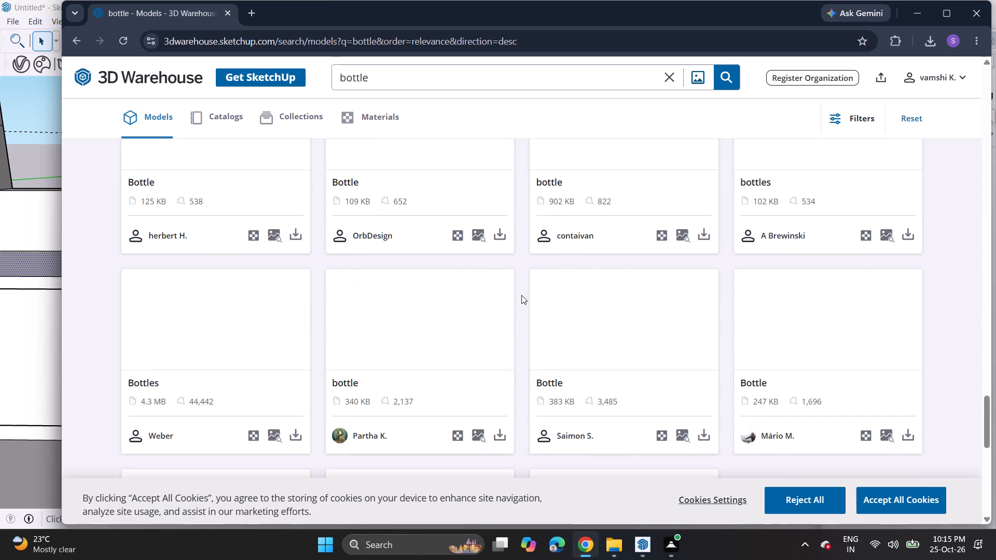
pyautogui.scroll(-1, 521, 295)
pyautogui.scroll(6, 521, 295)
pyautogui.scroll(-1, 521, 295)
pyautogui.scroll(12, 521, 295)
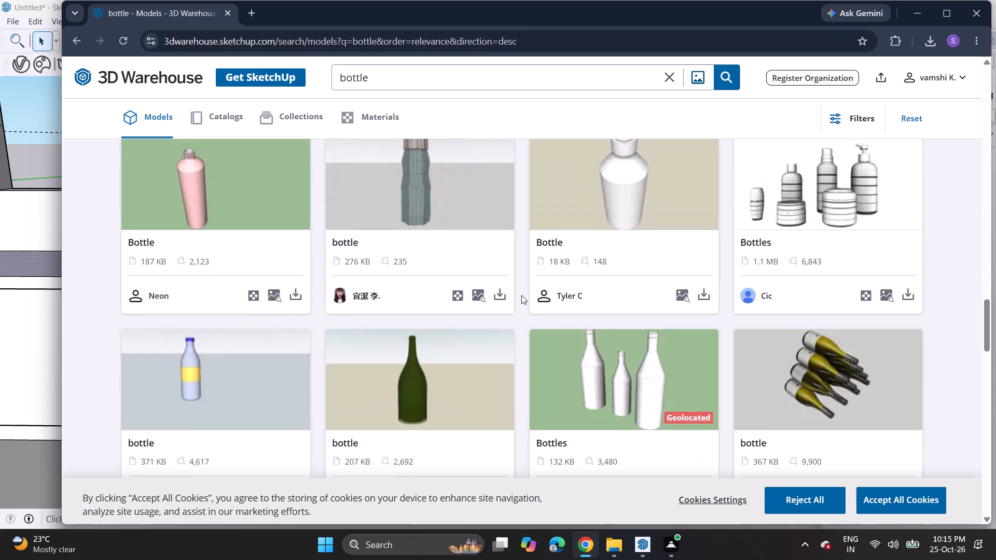
pyautogui.scroll(5, 521, 295)
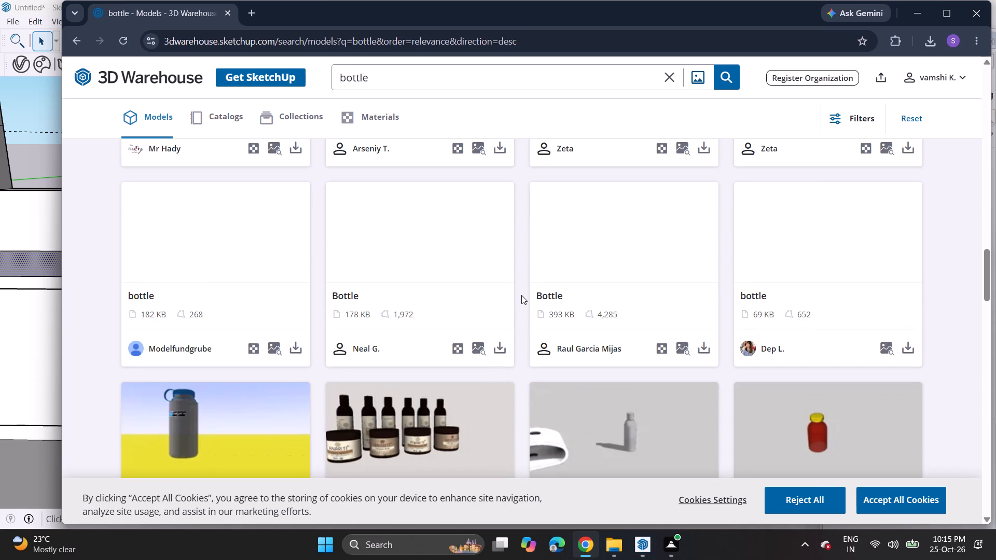
pyautogui.scroll(3, 521, 295)
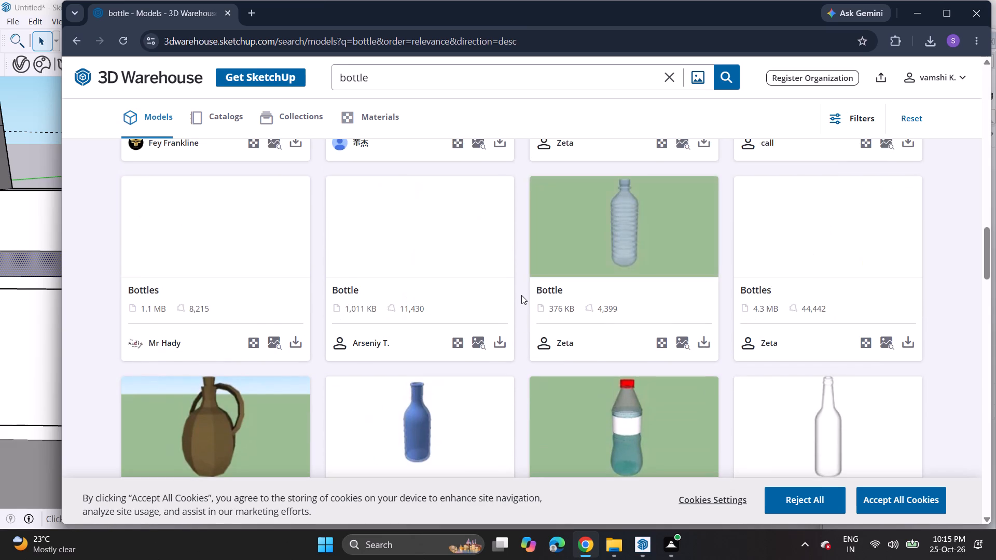
pyautogui.scroll(5, 521, 295)
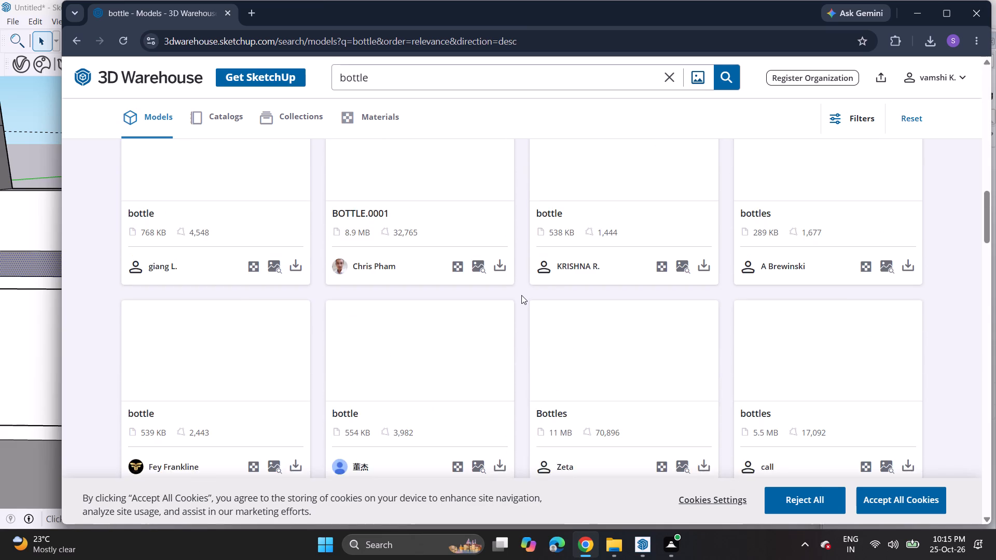
pyautogui.scroll(15, 521, 295)
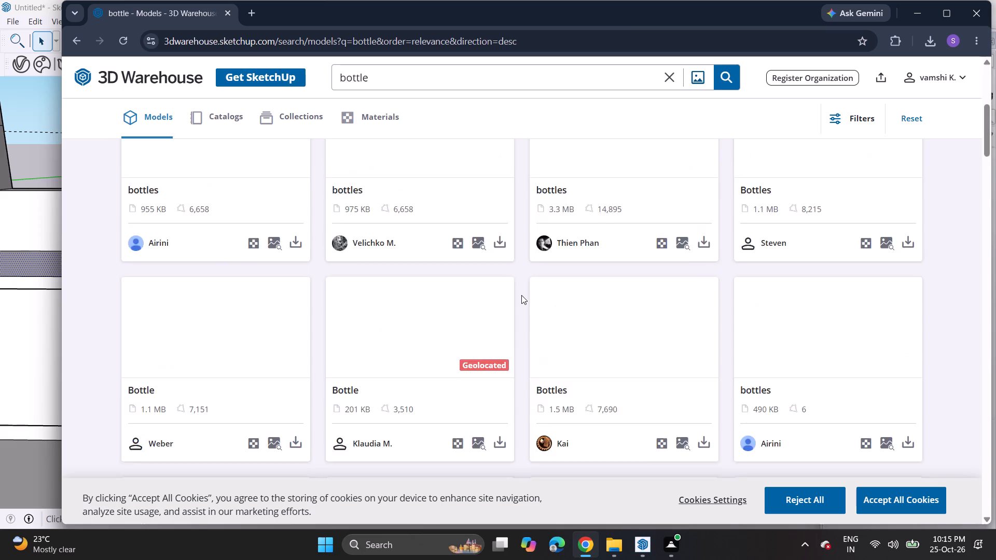
pyautogui.scroll(8, 521, 295)
# Go down through the bottle results again, comparing the models in the middle and lower rows.
pyautogui.scroll(-4, 521, 295)
pyautogui.scroll(1, 521, 295)
pyautogui.scroll(-8, 521, 295)
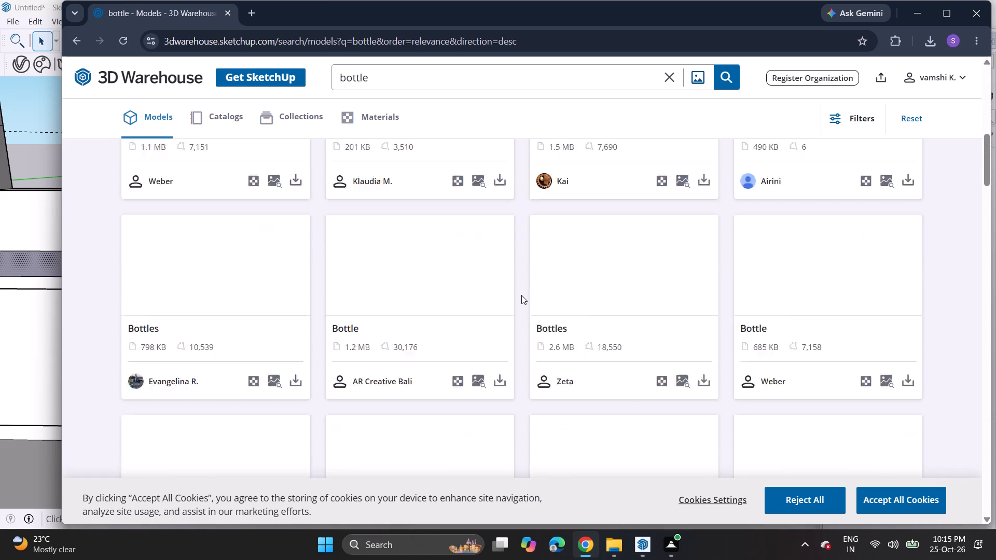
pyautogui.scroll(-9, 521, 295)
pyautogui.scroll(5, 521, 295)
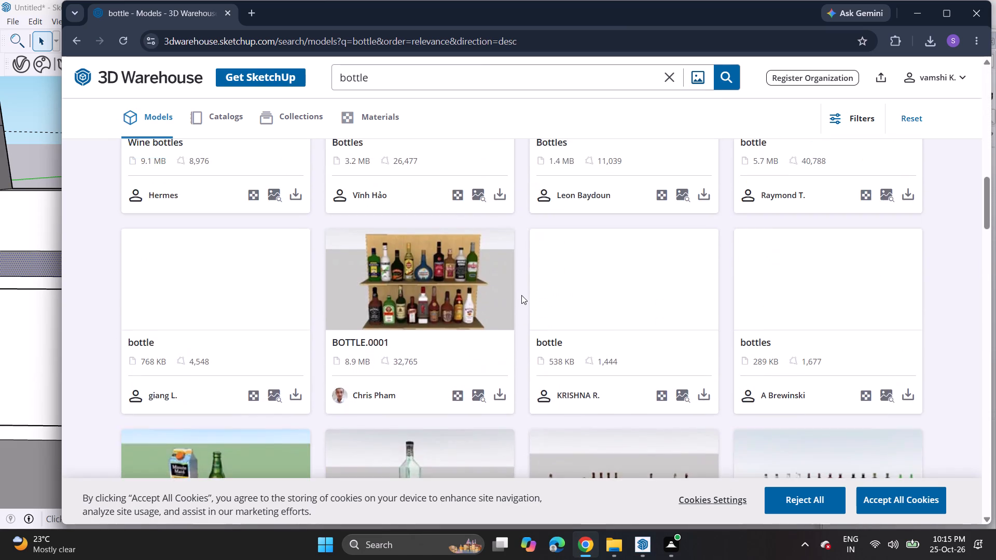
pyautogui.scroll(-6, 521, 295)
pyautogui.scroll(1, 521, 295)
pyautogui.scroll(-7, 521, 295)
pyautogui.scroll(1, 521, 295)
pyautogui.scroll(-1, 521, 295)
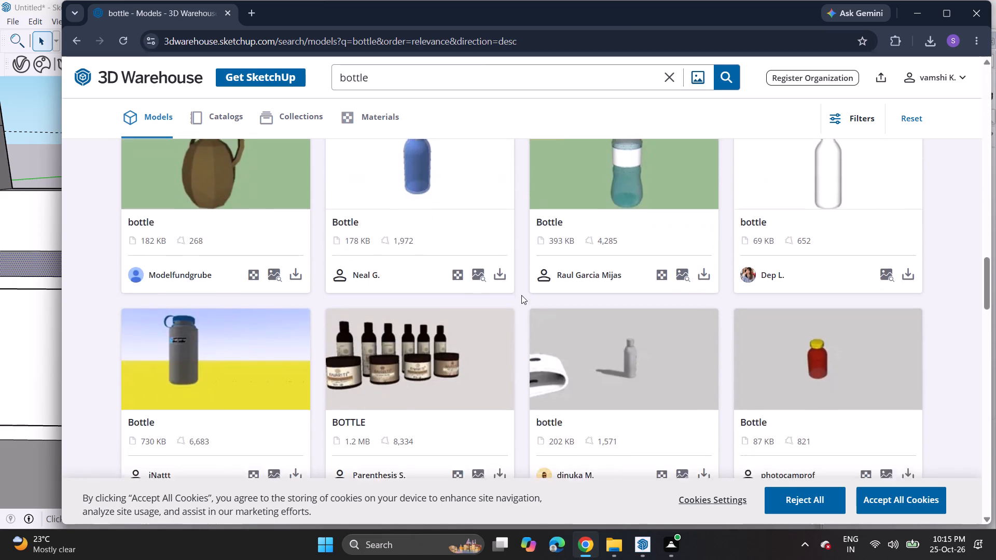
pyautogui.scroll(-10, 521, 295)
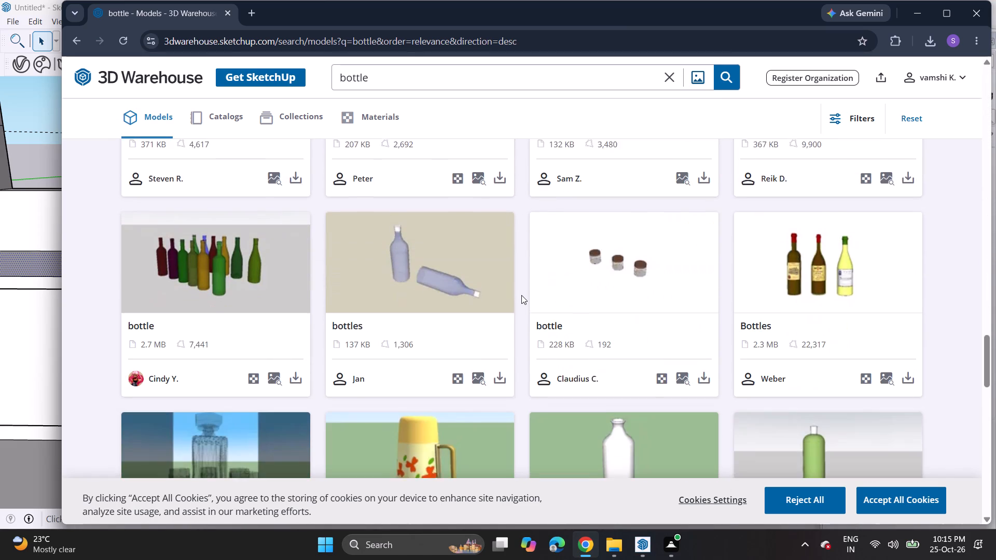
pyautogui.scroll(-4, 521, 295)
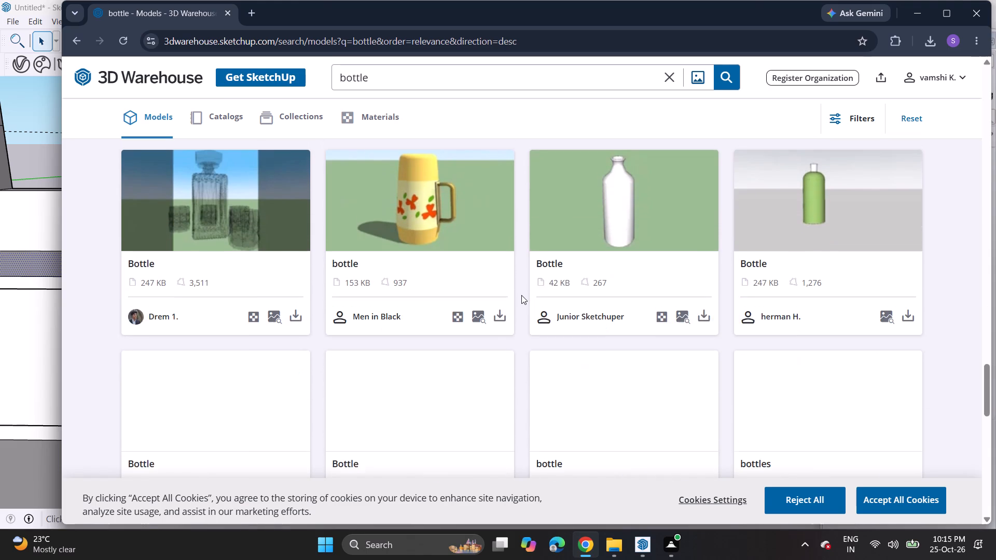
pyautogui.scroll(-2, 521, 295)
pyautogui.scroll(8, 521, 295)
pyautogui.scroll(-1, 521, 295)
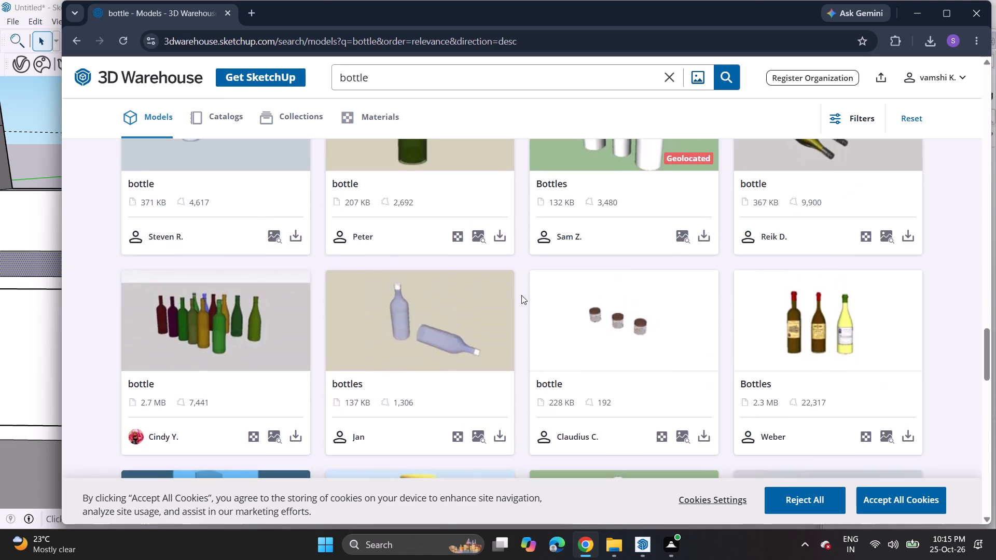
pyautogui.scroll(3, 521, 295)
pyautogui.scroll(-5, 521, 295)
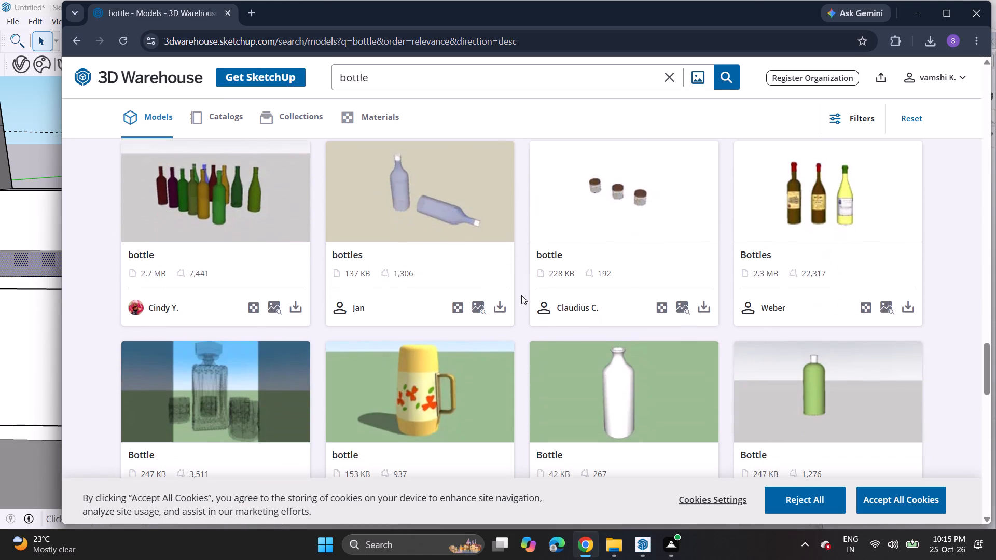
pyautogui.scroll(-6, 521, 295)
pyautogui.scroll(1, 521, 295)
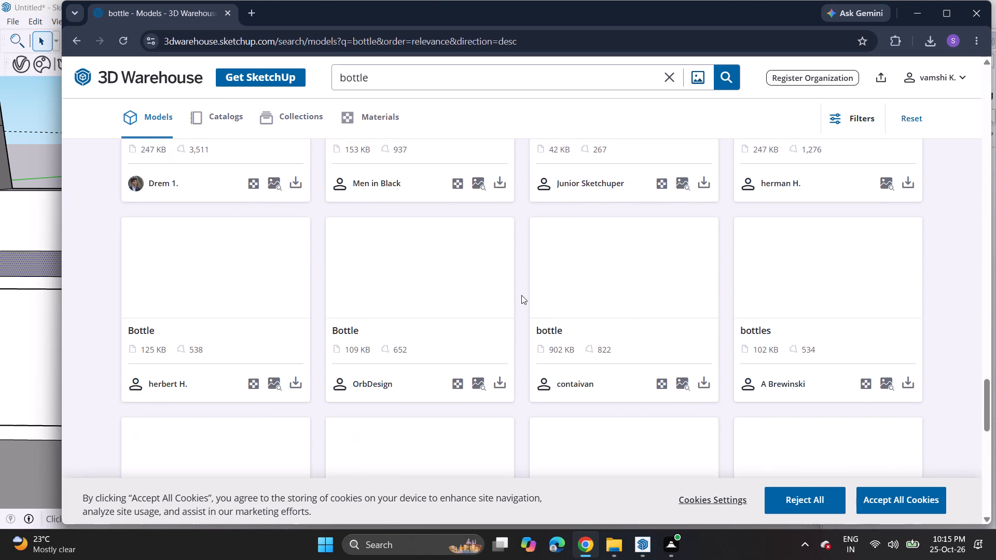
# Review the bottle sets in the upper rows of results back to the start of the list.
pyautogui.scroll(20, 521, 295)
pyautogui.scroll(7, 521, 295)
pyautogui.scroll(-1, 521, 295)
pyautogui.scroll(2, 521, 295)
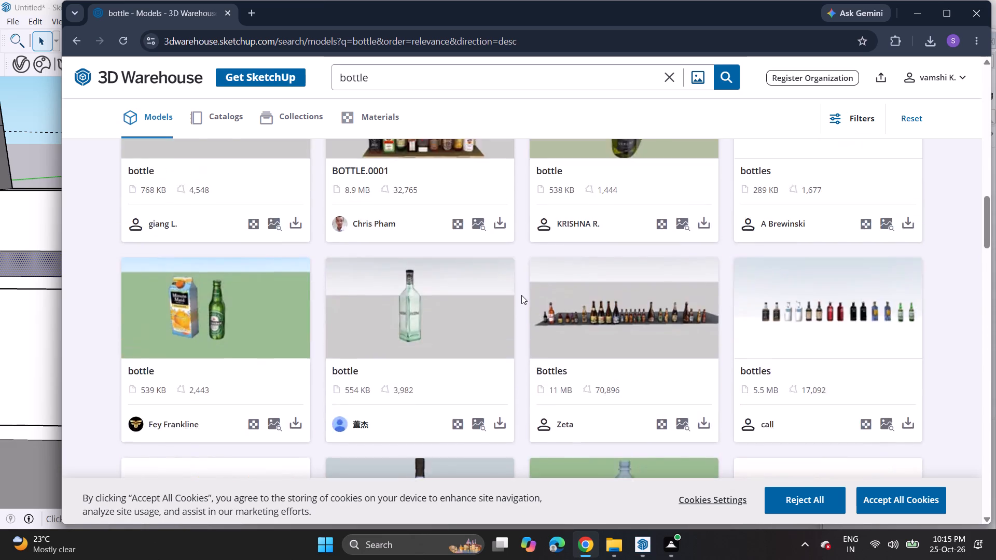
pyautogui.scroll(2, 521, 295)
pyautogui.scroll(-2, 521, 295)
pyautogui.scroll(2, 521, 295)
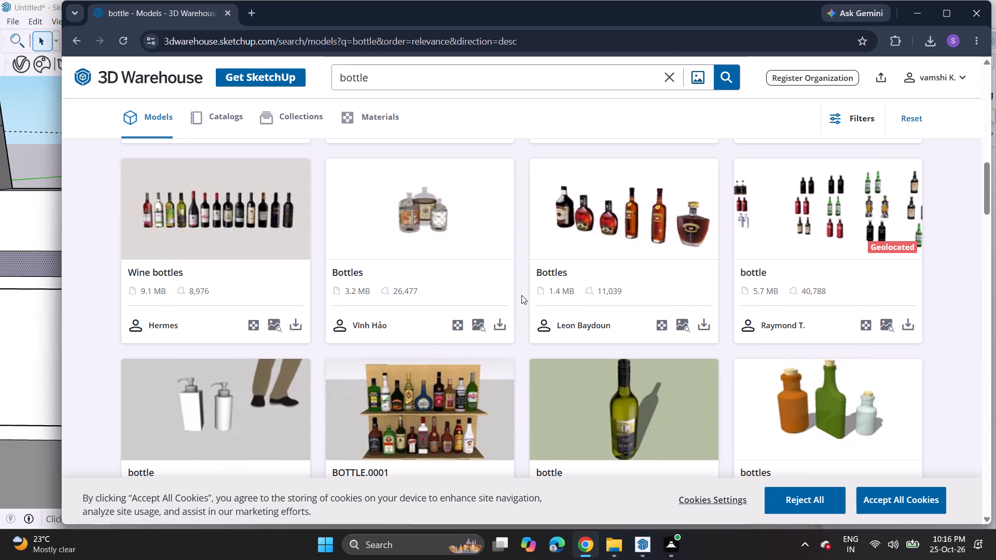
pyautogui.scroll(5, 521, 295)
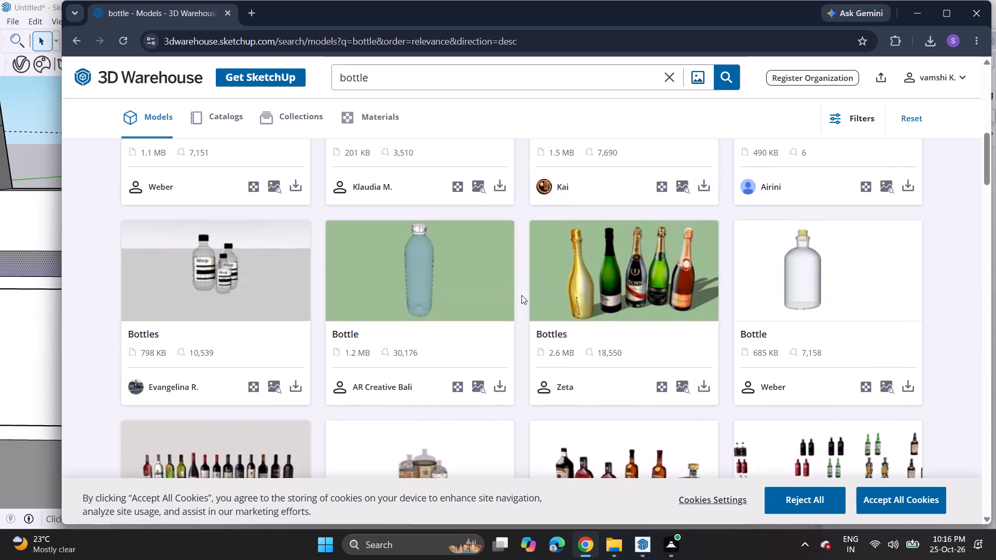
pyautogui.scroll(3, 521, 295)
pyautogui.scroll(-2, 521, 295)
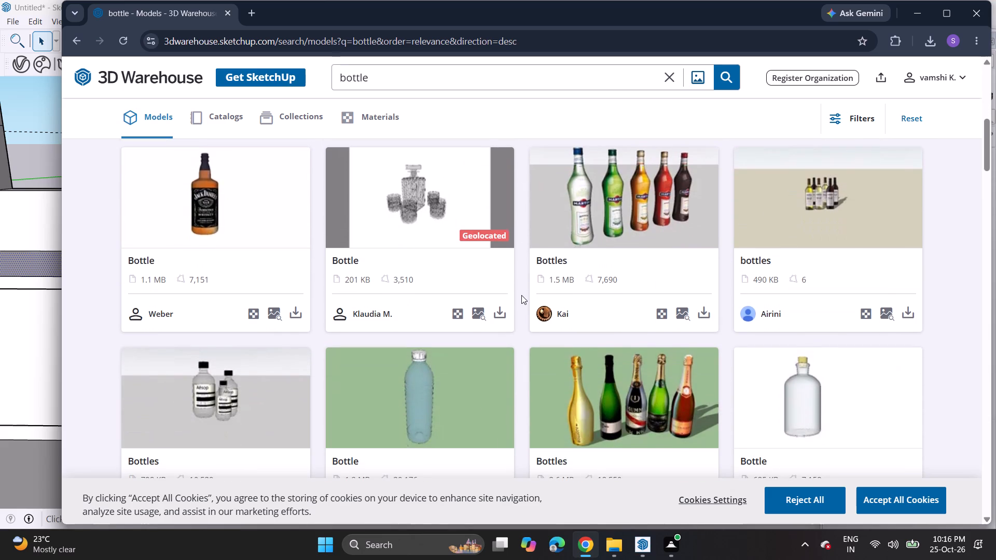
pyautogui.scroll(-1, 521, 295)
pyautogui.scroll(1, 521, 295)
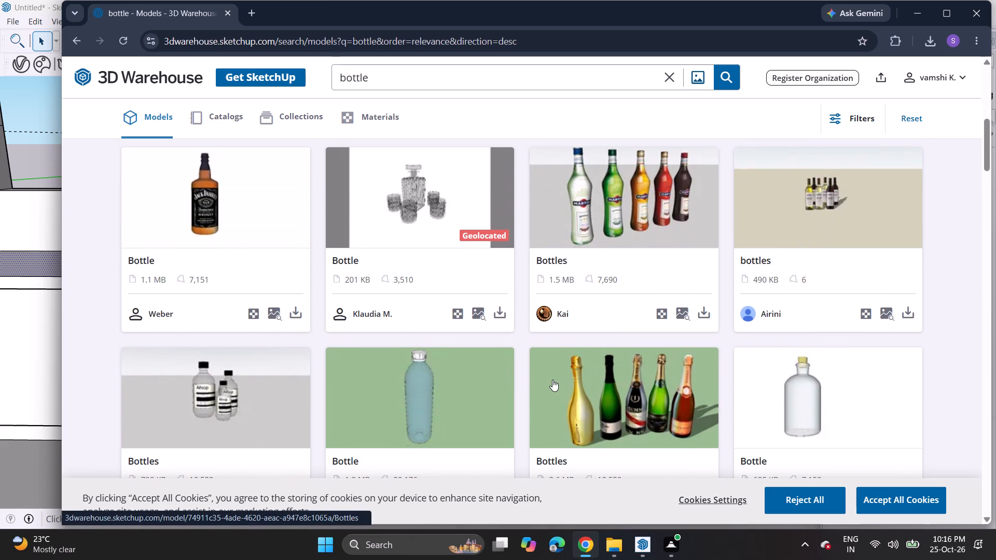
pyautogui.scroll(7, 546, 380)
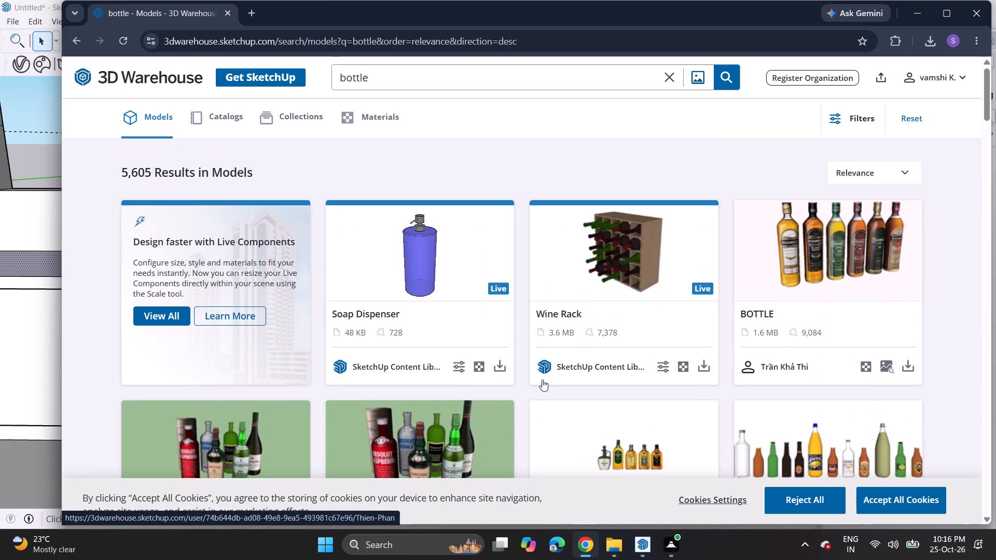
# Check the bottle results down to the end of the list and load more models.
pyautogui.scroll(-4, 542, 380)
pyautogui.scroll(1, 542, 380)
pyautogui.scroll(-2, 542, 380)
pyautogui.scroll(1, 542, 380)
pyautogui.scroll(-4, 542, 380)
pyautogui.scroll(1, 542, 380)
pyautogui.scroll(-5, 542, 380)
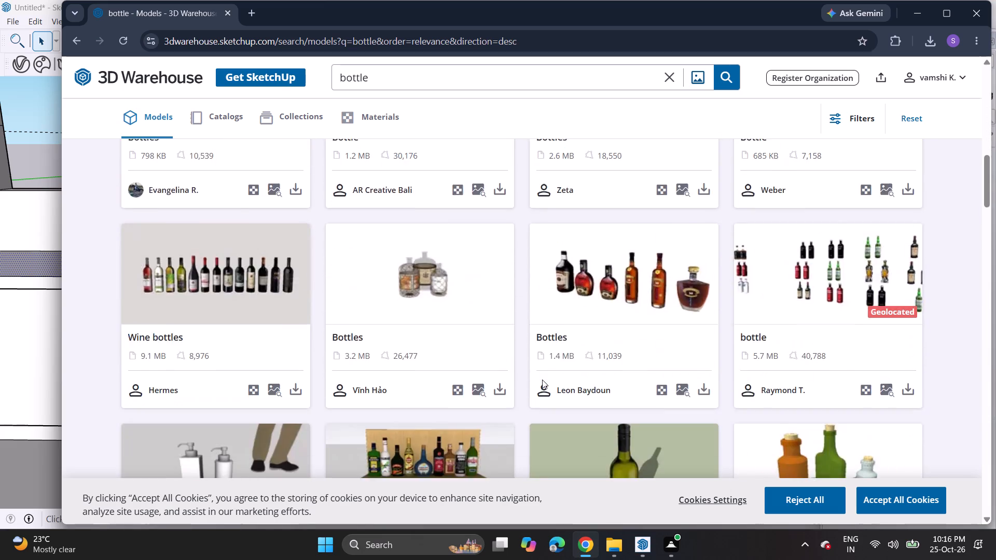
pyautogui.scroll(-11, 542, 380)
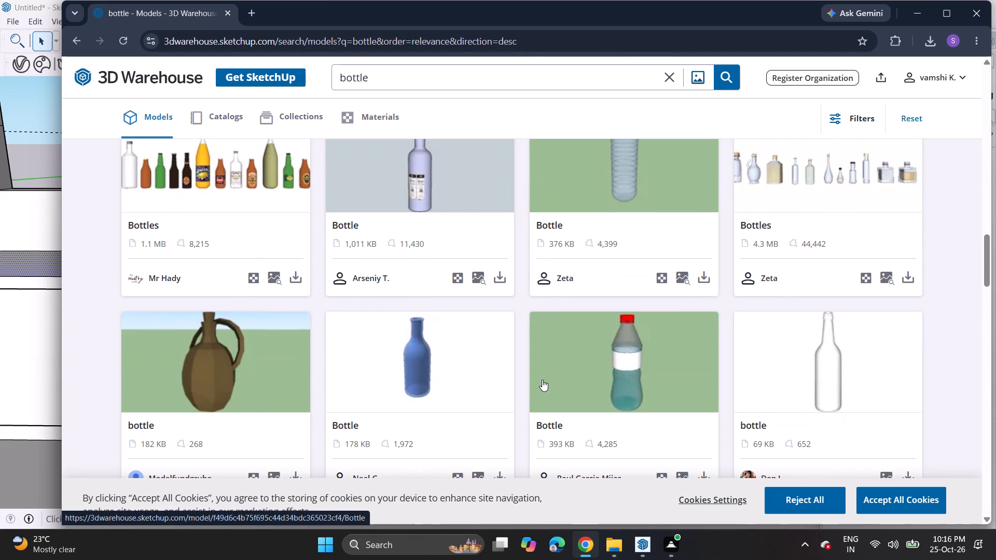
pyautogui.scroll(-15, 542, 380)
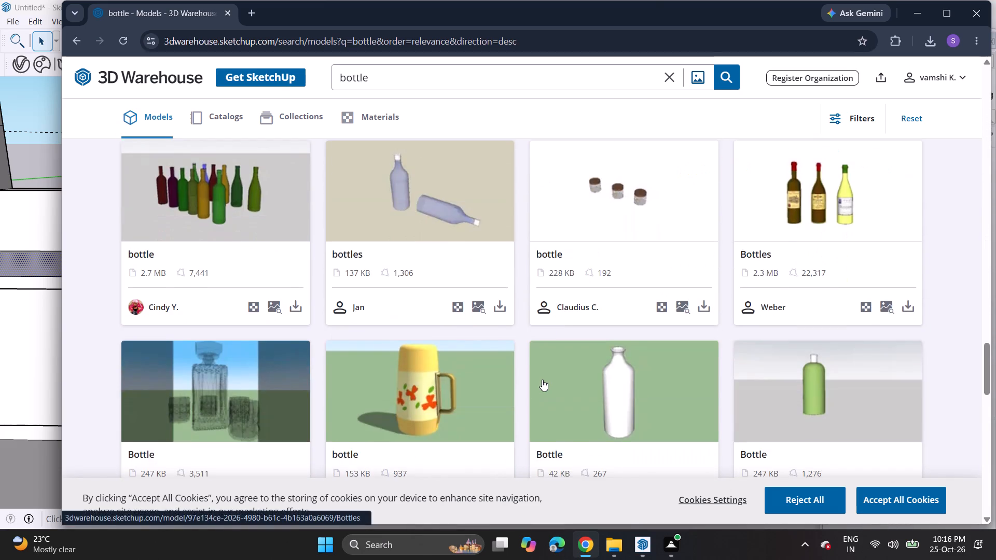
pyautogui.scroll(-13, 542, 380)
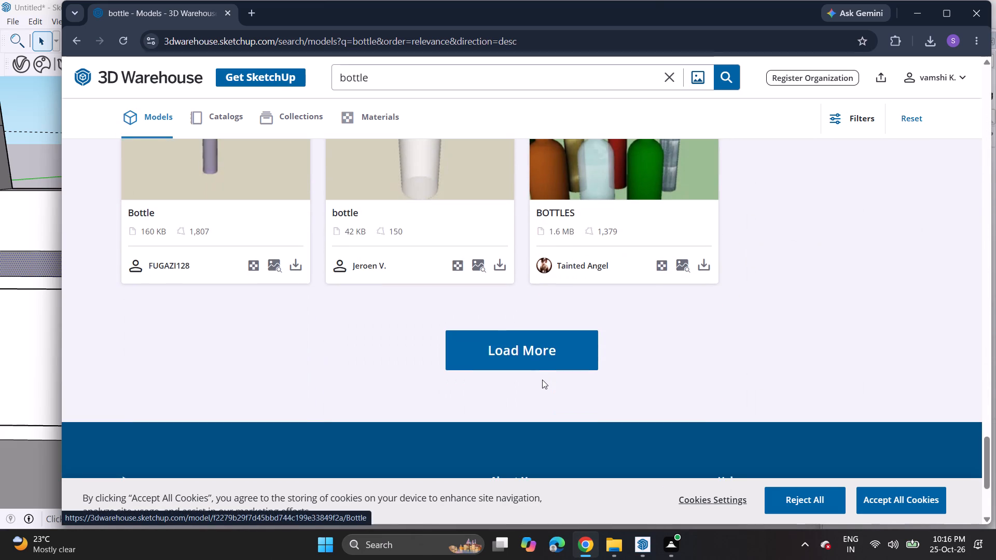
pyautogui.click(554, 352)
# Review the bottle results from the end of the list back up to the upper rows.
pyautogui.scroll(2, 529, 319)
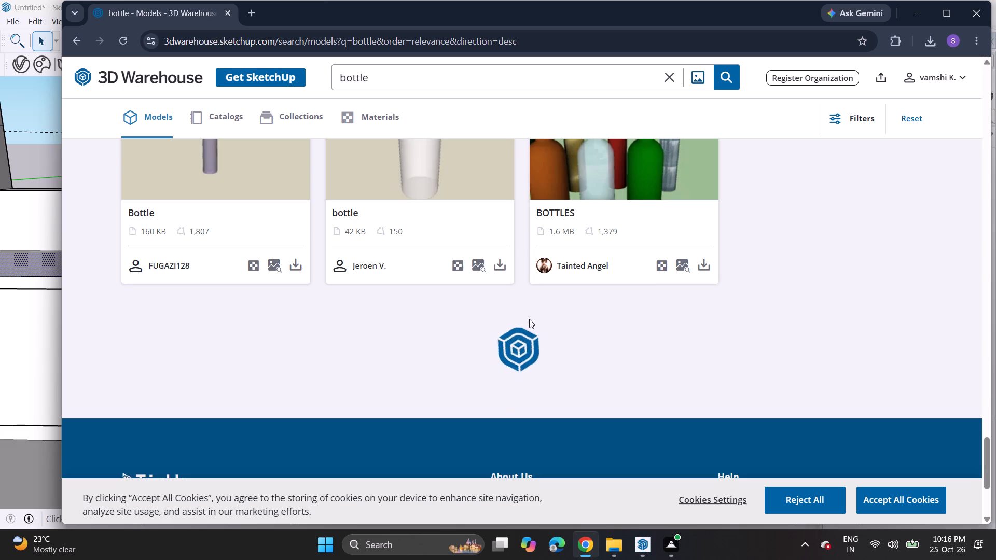
pyautogui.scroll(7, 529, 319)
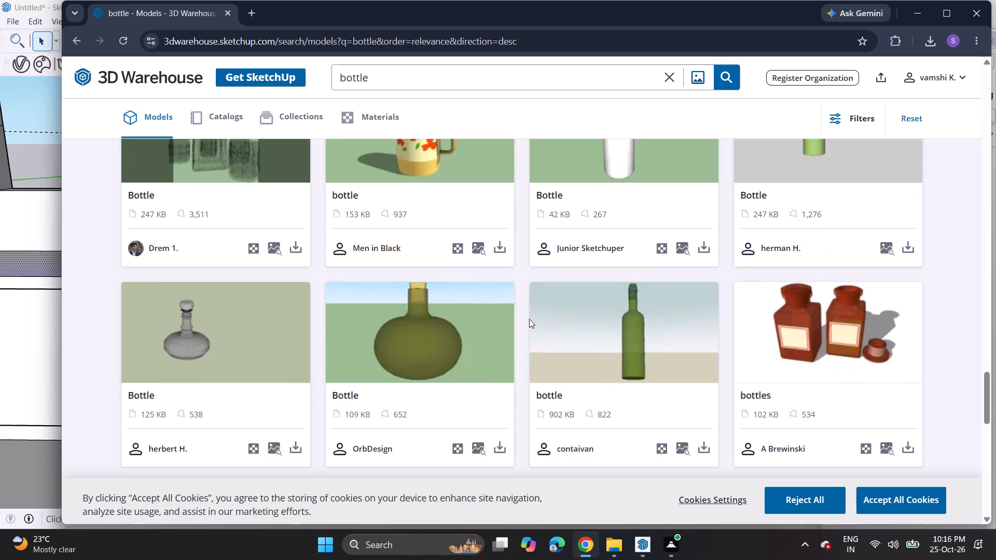
pyautogui.scroll(7, 529, 319)
pyautogui.scroll(-1, 529, 319)
pyautogui.scroll(15, 529, 319)
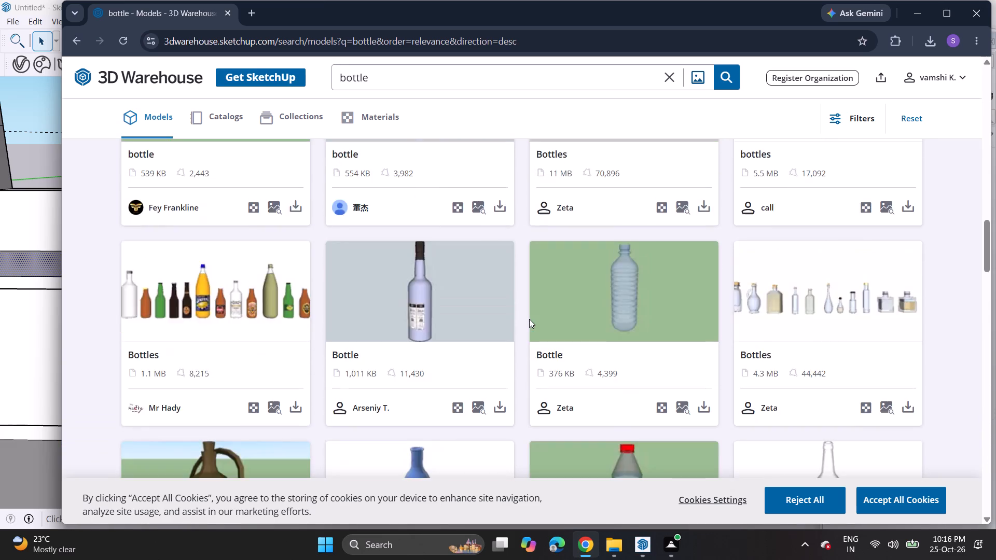
pyautogui.scroll(9, 529, 319)
pyautogui.scroll(-1, 529, 319)
pyautogui.scroll(18, 529, 319)
# Go down through the bottle results again, checking the middle rows and the newly loaded models.
pyautogui.scroll(-15, 529, 319)
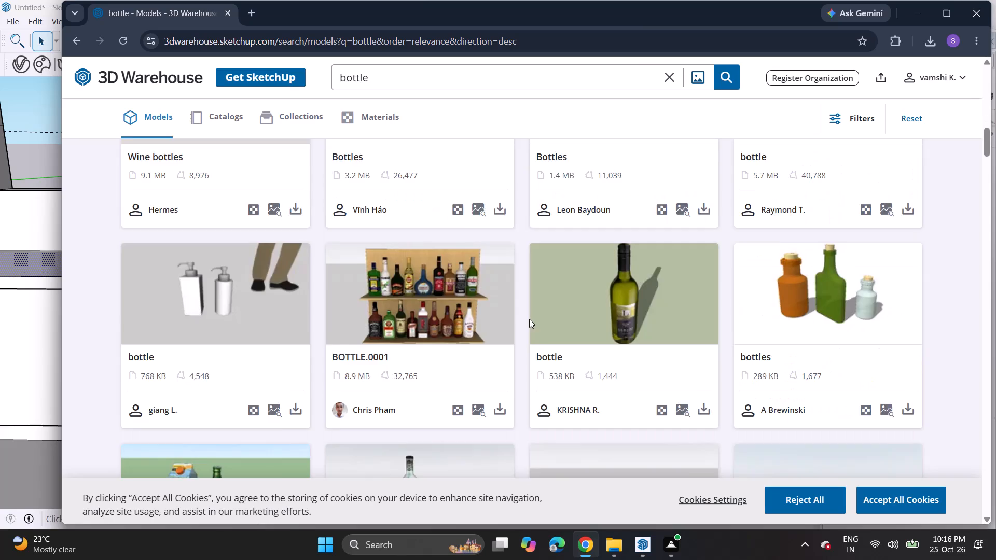
pyautogui.scroll(-7, 529, 319)
pyautogui.scroll(1, 529, 319)
pyautogui.scroll(-20, 529, 319)
pyautogui.scroll(-1, 529, 319)
pyautogui.scroll(1, 529, 319)
pyautogui.scroll(-1, 529, 319)
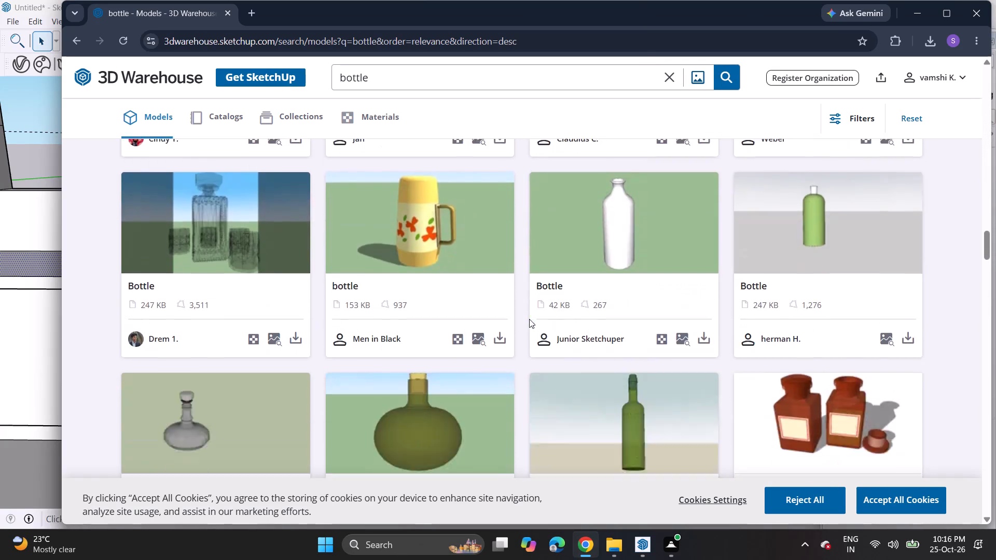
pyautogui.scroll(-12, 529, 319)
pyautogui.scroll(1, 529, 319)
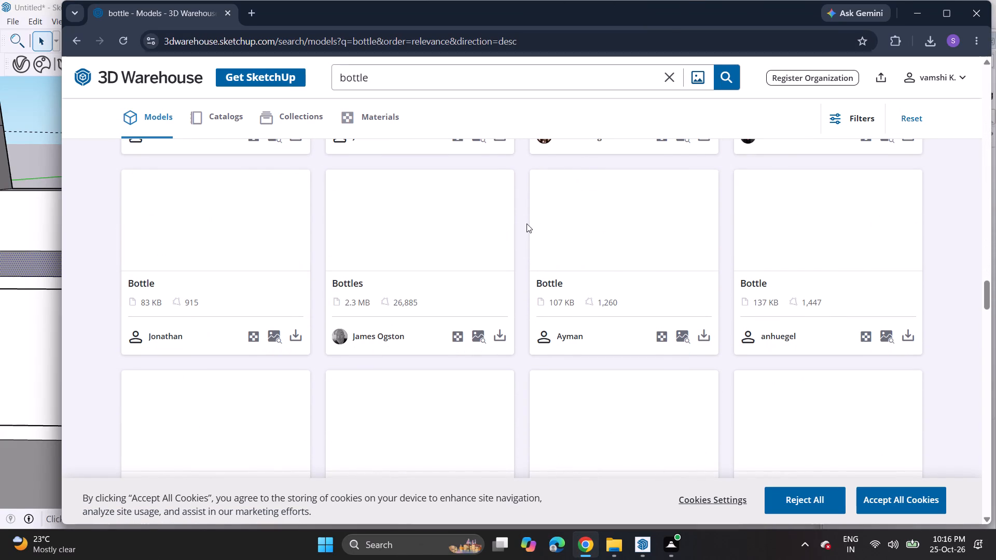
pyautogui.scroll(-10, 527, 223)
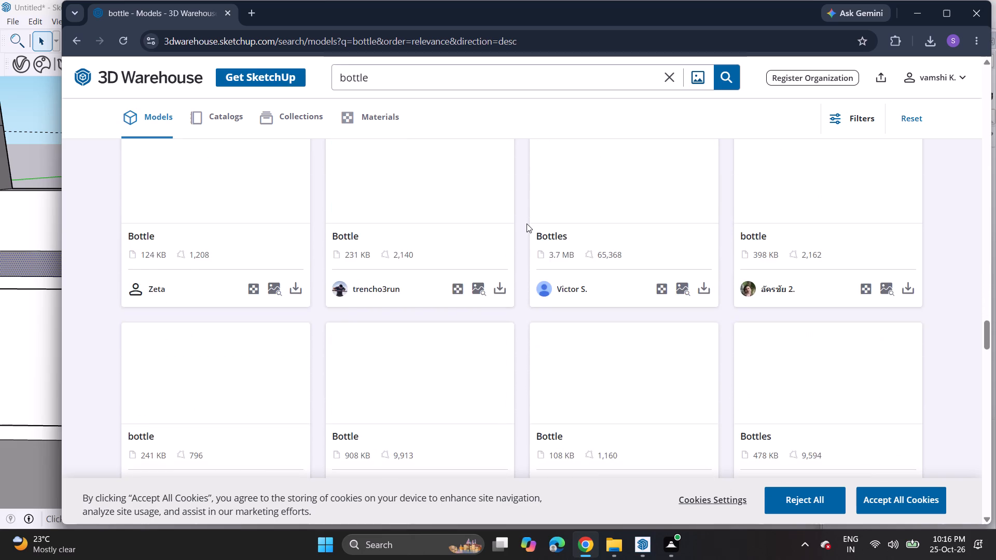
pyautogui.scroll(-11, 527, 223)
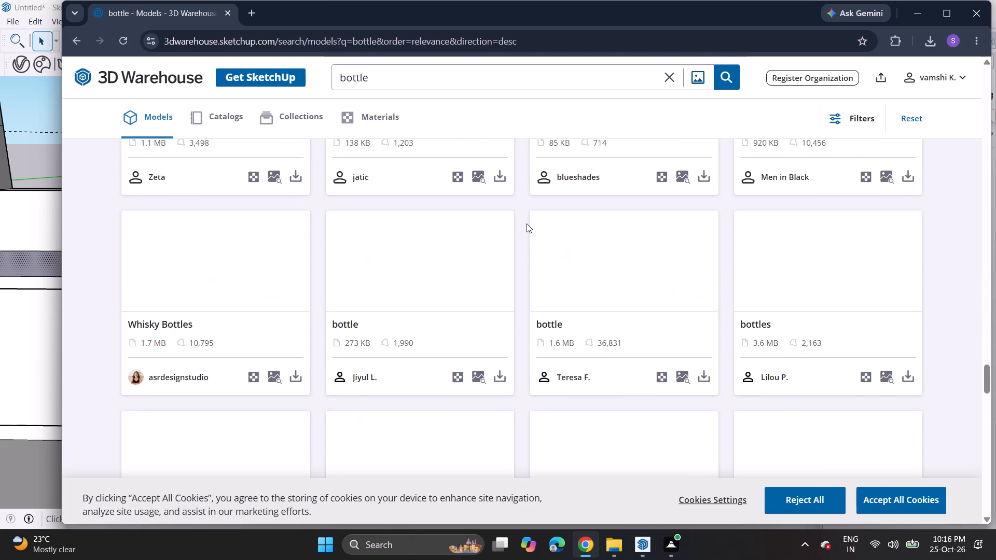
pyautogui.scroll(-13, 527, 223)
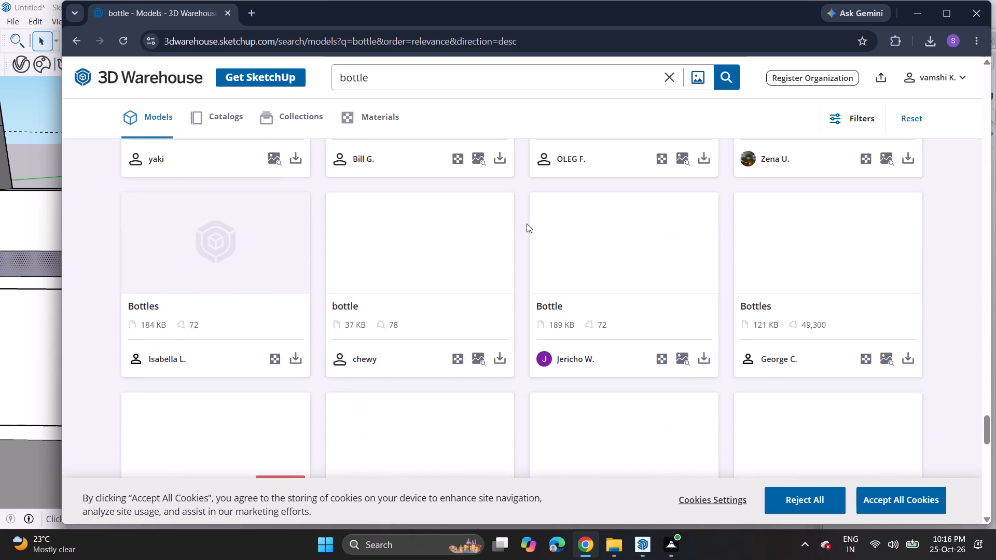
pyautogui.scroll(-4, 527, 223)
# Look back up through the bottle results from the newly loaded rows to the middle rows.
pyautogui.scroll(3, 527, 223)
pyautogui.scroll(-1, 527, 223)
pyautogui.scroll(17, 527, 223)
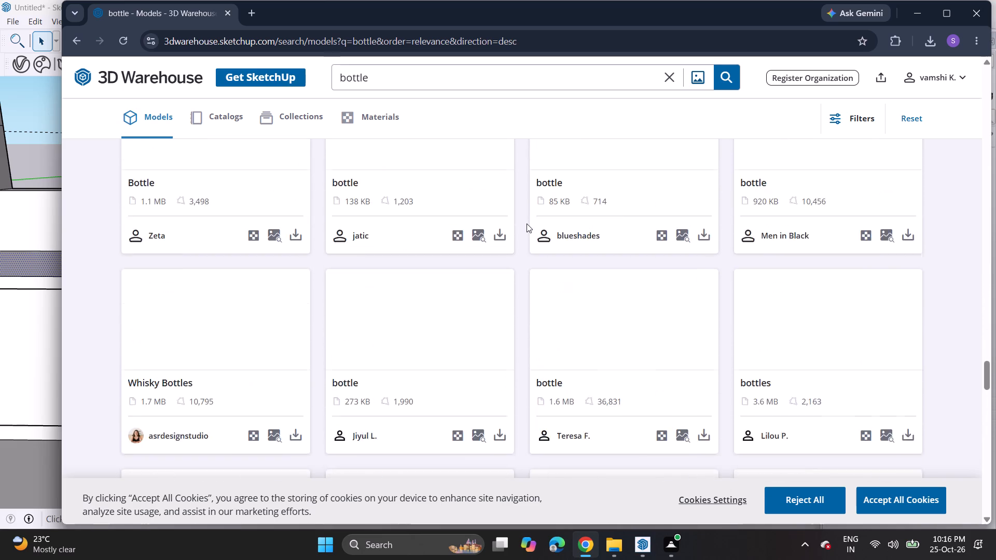
pyautogui.scroll(6, 527, 223)
pyautogui.scroll(-1, 527, 223)
pyautogui.scroll(17, 527, 223)
pyautogui.scroll(7, 527, 223)
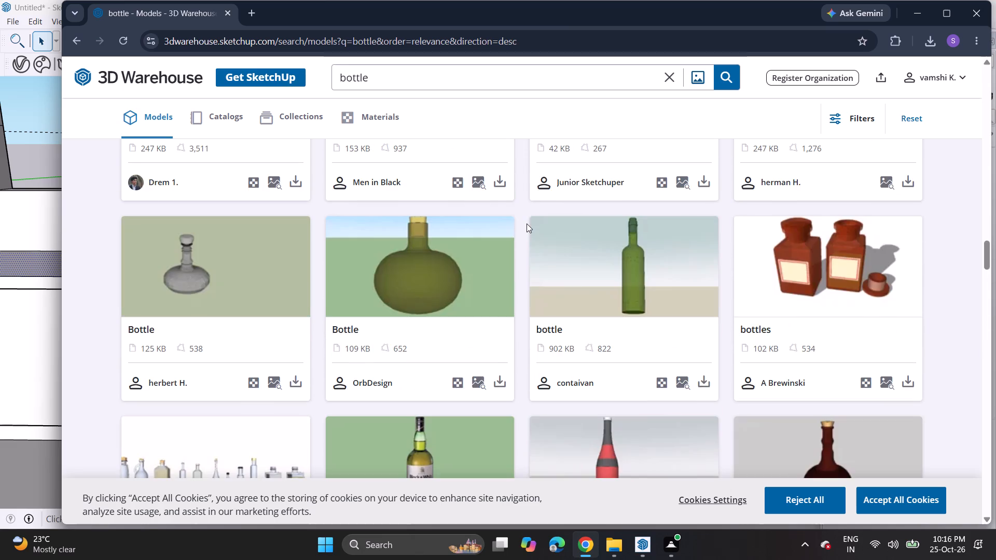
pyautogui.scroll(8, 527, 223)
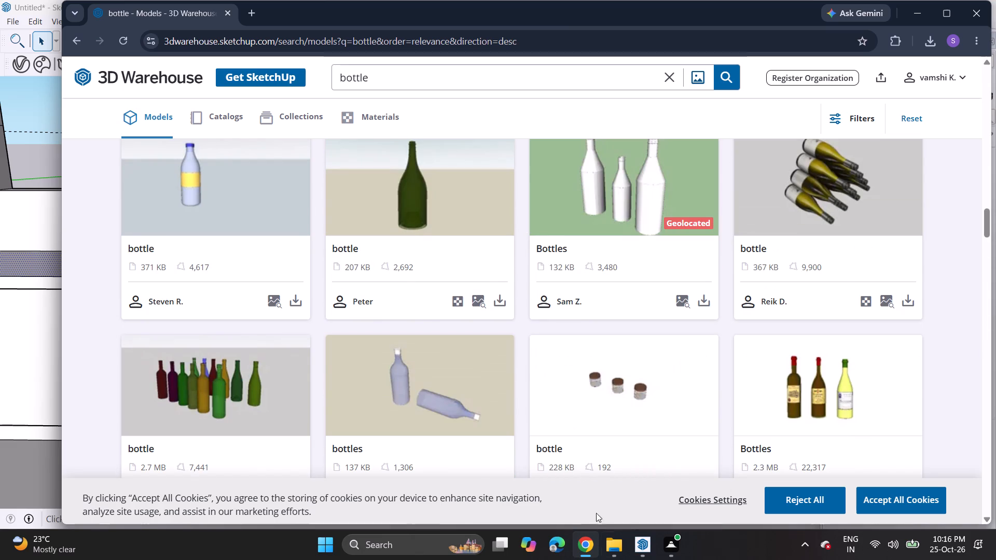
# Switch to SketchUp and shift the row of spice jars slightly along the countertop near the corner.
pyautogui.click(642, 536)
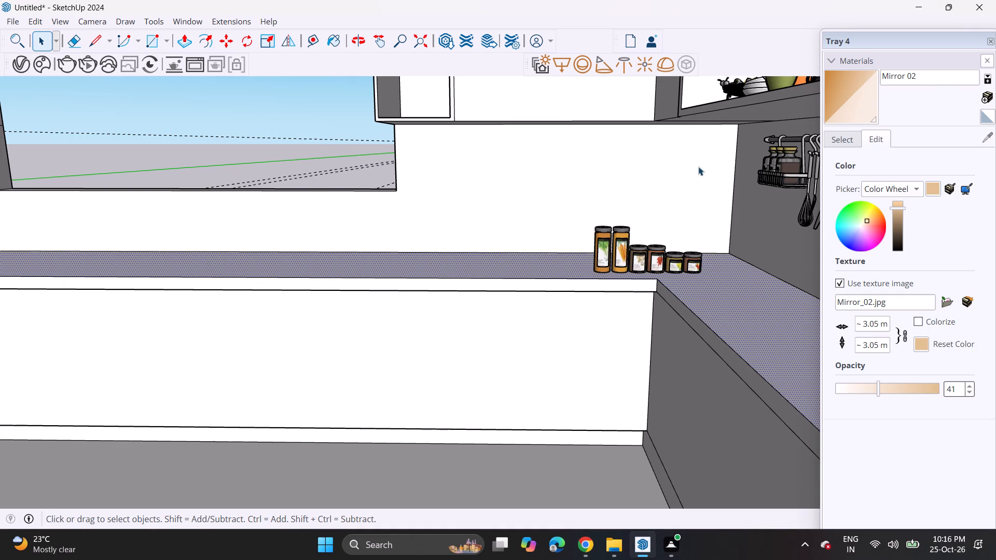
pyautogui.moveTo(579, 262); pyautogui.dragTo(694, 315, button='middle')
pyautogui.scroll(4, 631, 228)
pyautogui.click(610, 223)
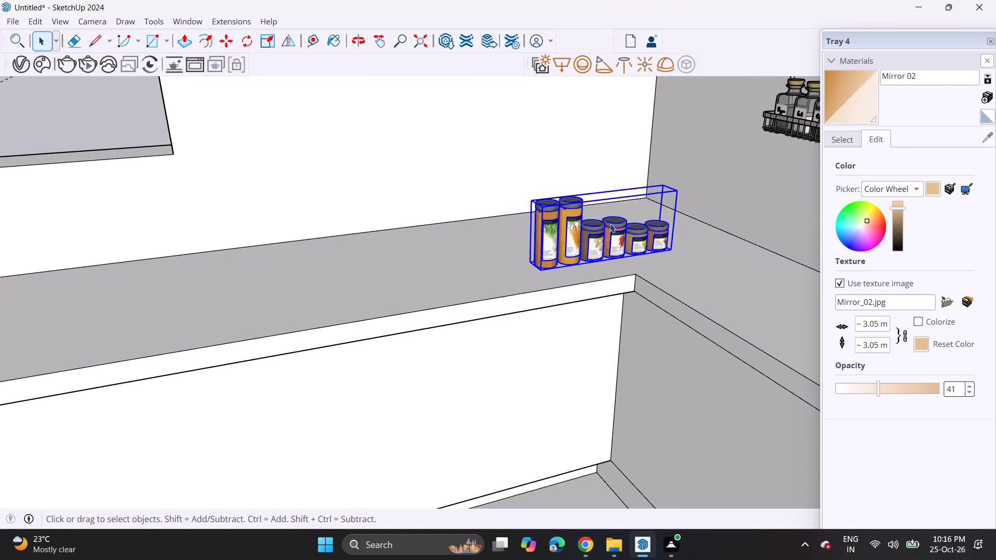
pyautogui.click(229, 43)
pyautogui.click(547, 277)
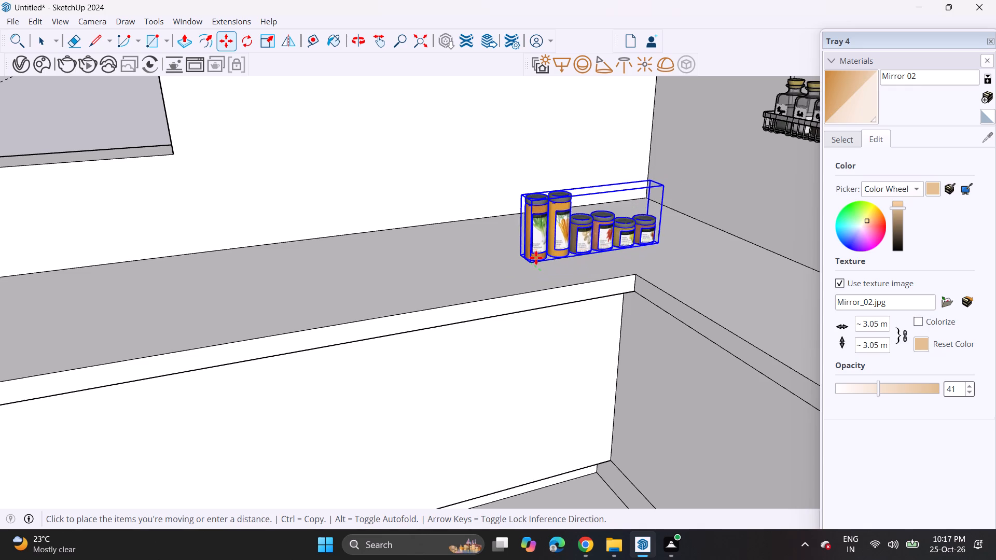
pyautogui.click(536, 258)
pyautogui.press('space')
pyautogui.click(604, 153)
# Import the FORK+&+SPOON model from Downloads and place it on the countertop beside the spice jars.
pyautogui.moveTo(599, 193); pyautogui.dragTo(557, 175, button='middle')
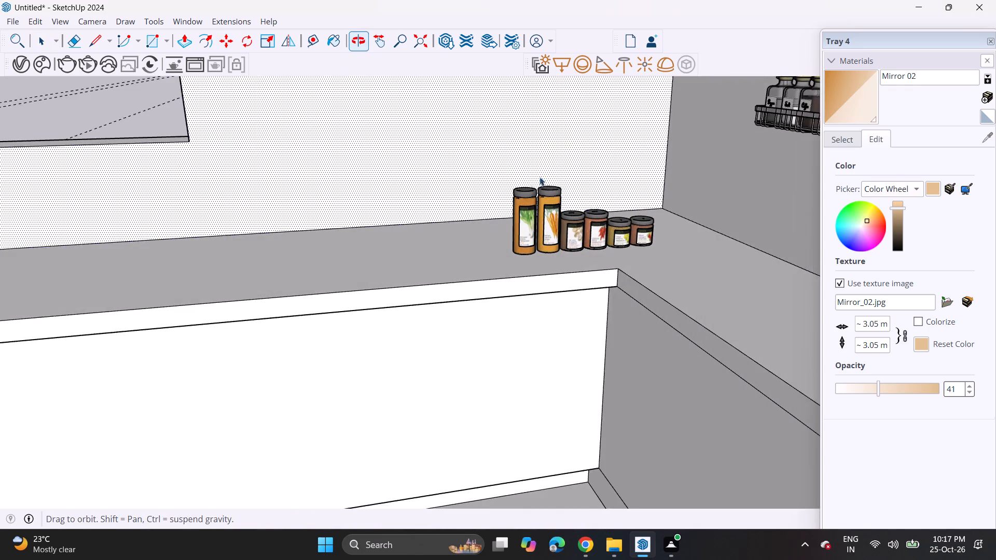
pyautogui.moveTo(519, 183); pyautogui.dragTo(668, 193, button='middle')
pyautogui.moveTo(669, 194); pyautogui.dragTo(608, 178, button='middle')
pyautogui.scroll(1, 601, 177)
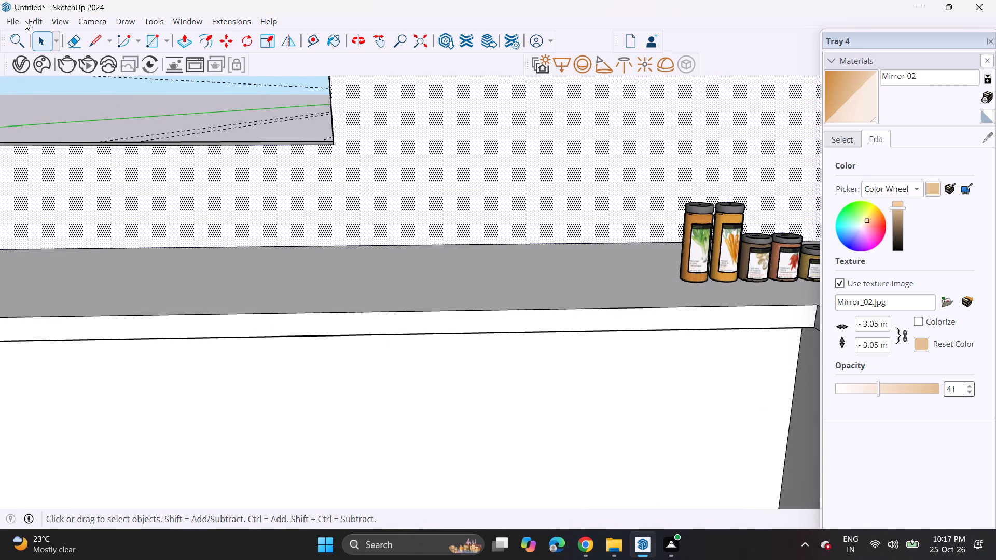
pyautogui.click(8, 24)
pyautogui.click(116, 211)
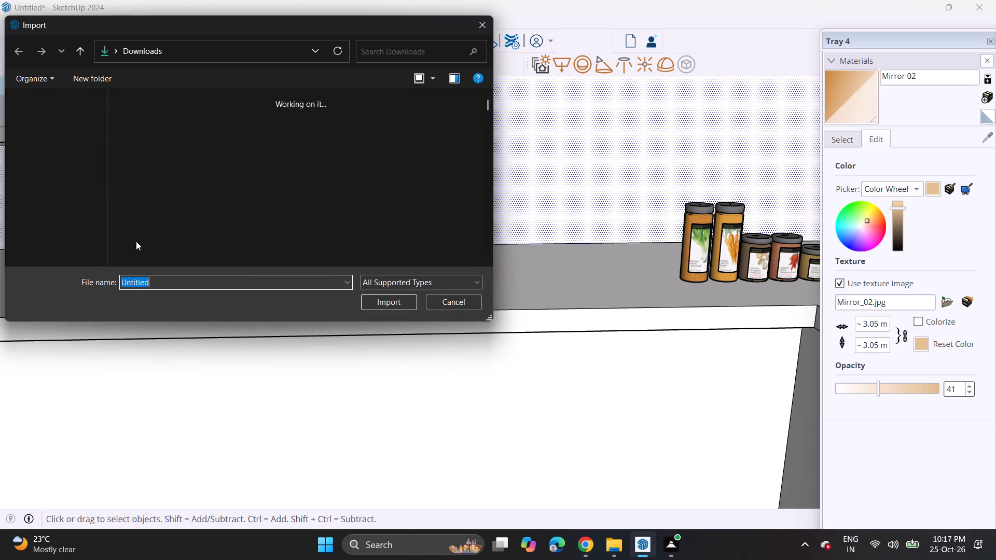
pyautogui.scroll(-6, 308, 203)
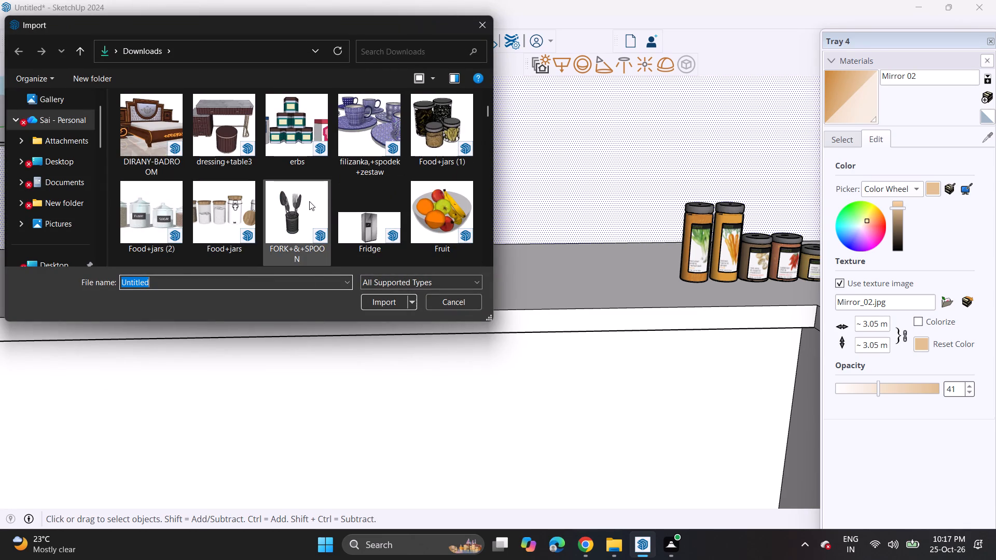
pyautogui.scroll(-2, 309, 201)
pyautogui.scroll(2, 309, 201)
pyautogui.click(289, 217)
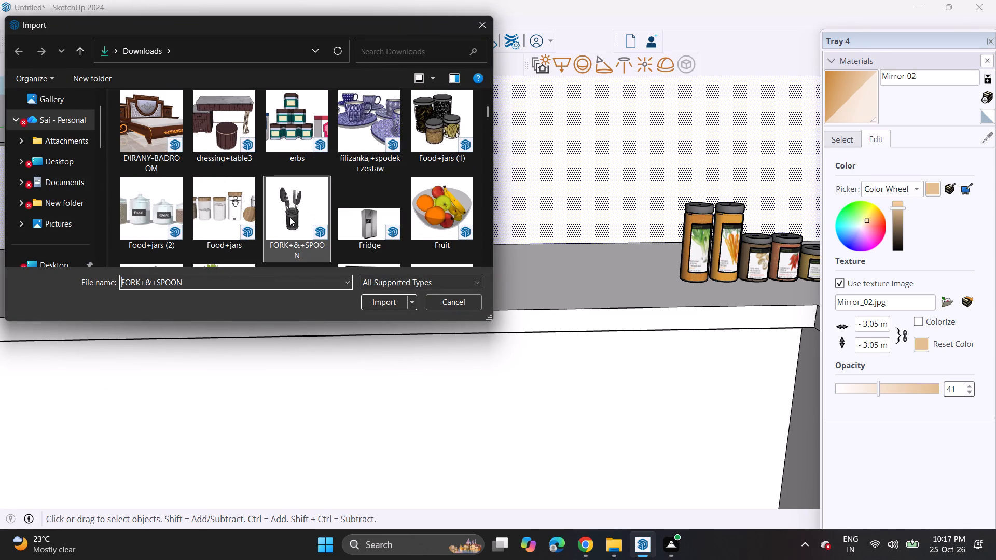
pyautogui.click(382, 303)
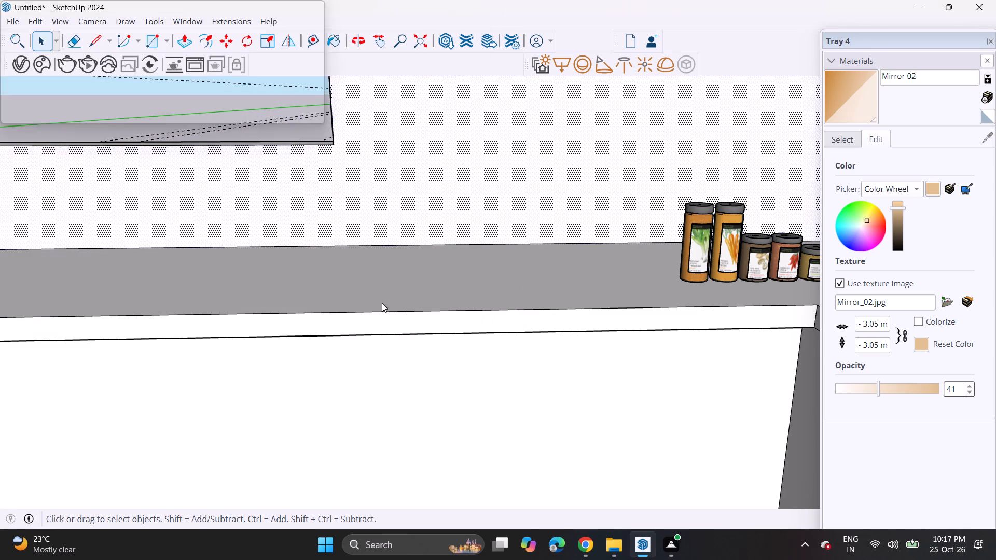
pyautogui.click(624, 306)
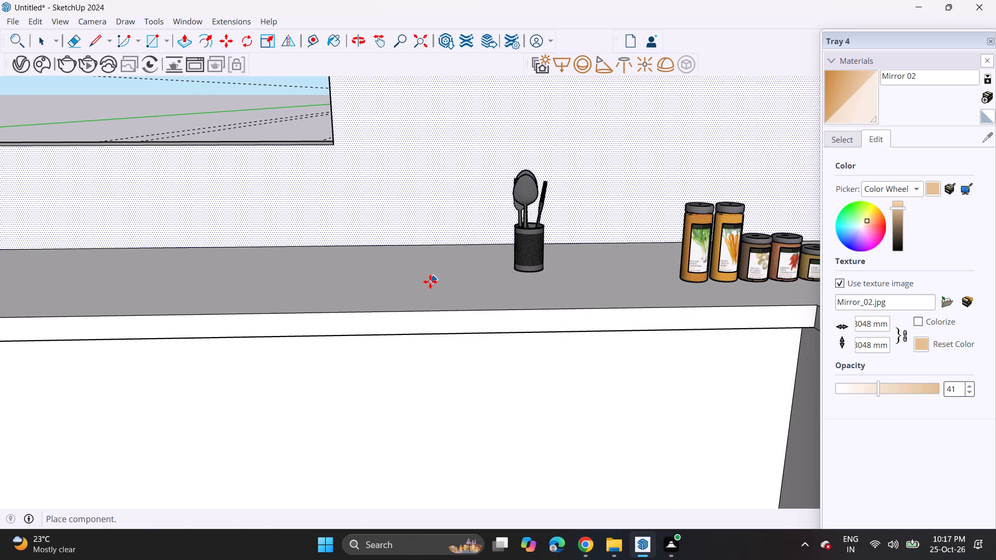
pyautogui.click(352, 288)
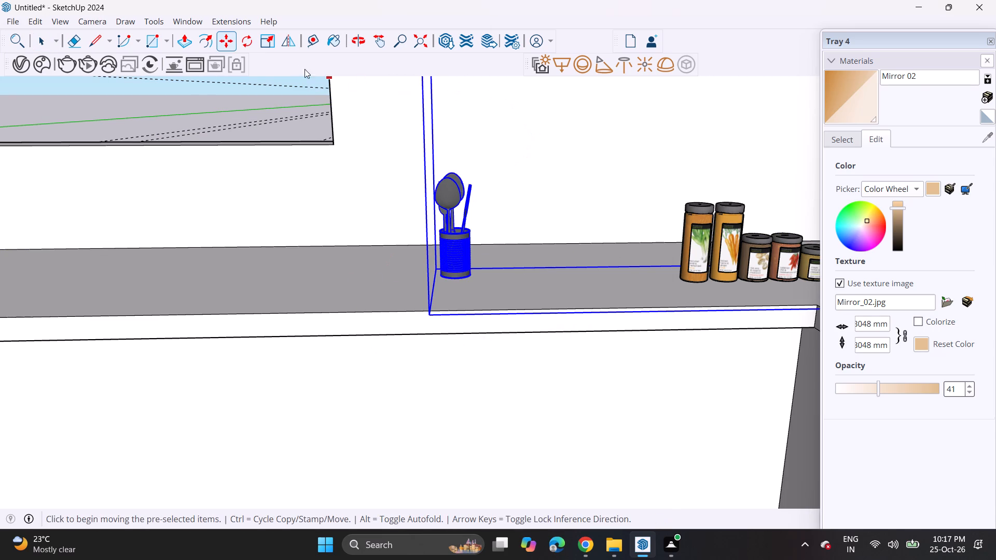
# Explode the imported fork-and-spoon component.
pyautogui.click(244, 47)
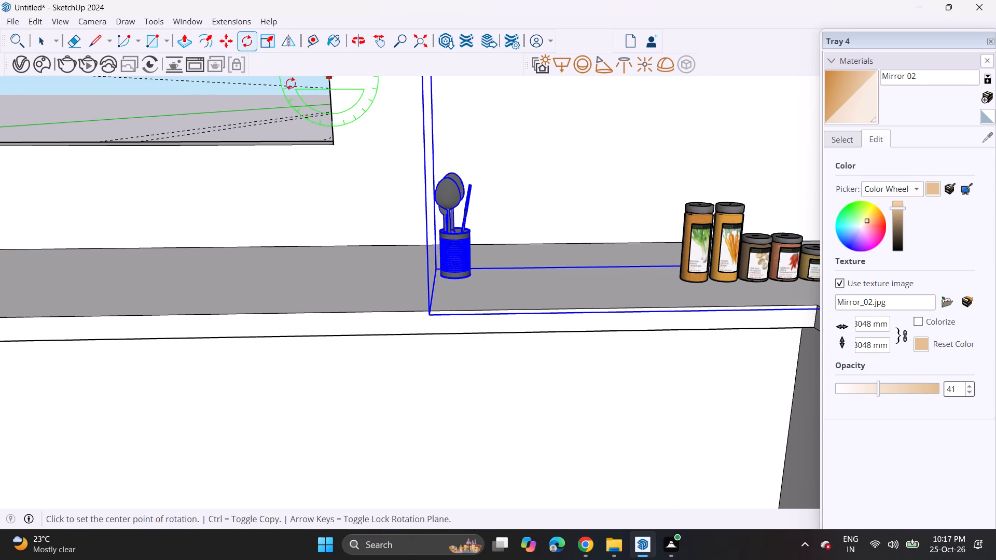
pyautogui.press('space')
pyautogui.click(458, 240)
pyautogui.rightClick(458, 240)
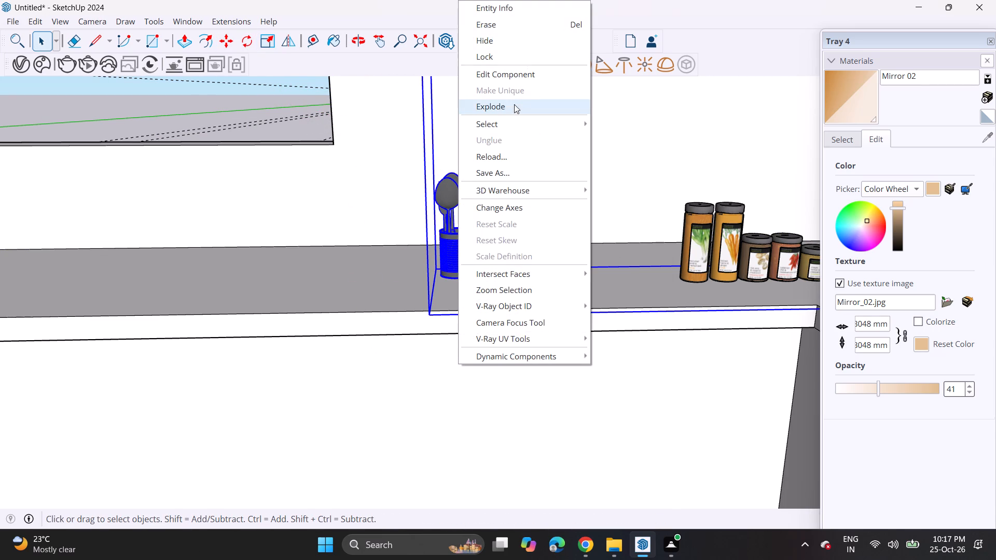
pyautogui.click(507, 104)
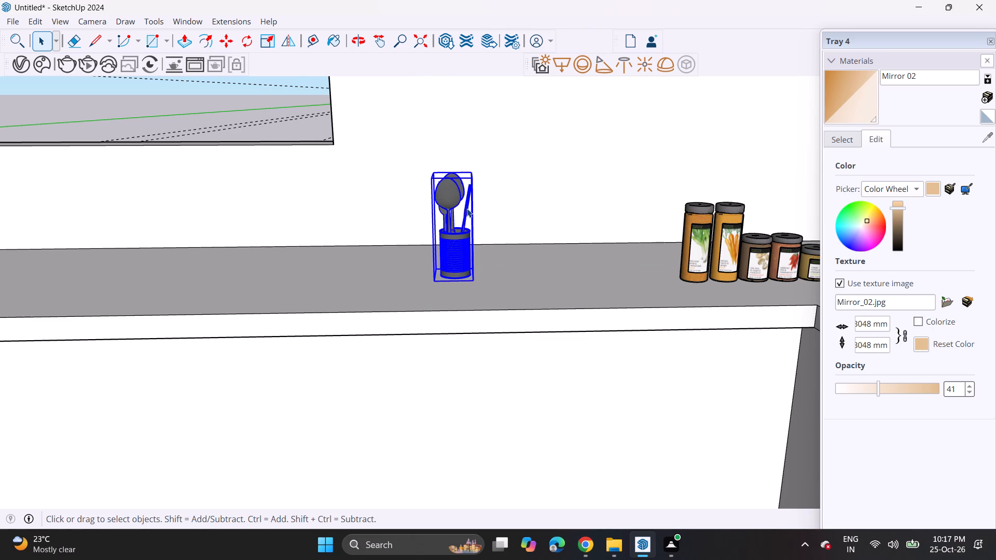
# Rotate the utensil holder horizontally about a half-turn on the countertop.
pyautogui.moveTo(467, 207); pyautogui.dragTo(496, 317, button='middle')
pyautogui.scroll(-1, 476, 223)
pyautogui.click(244, 37)
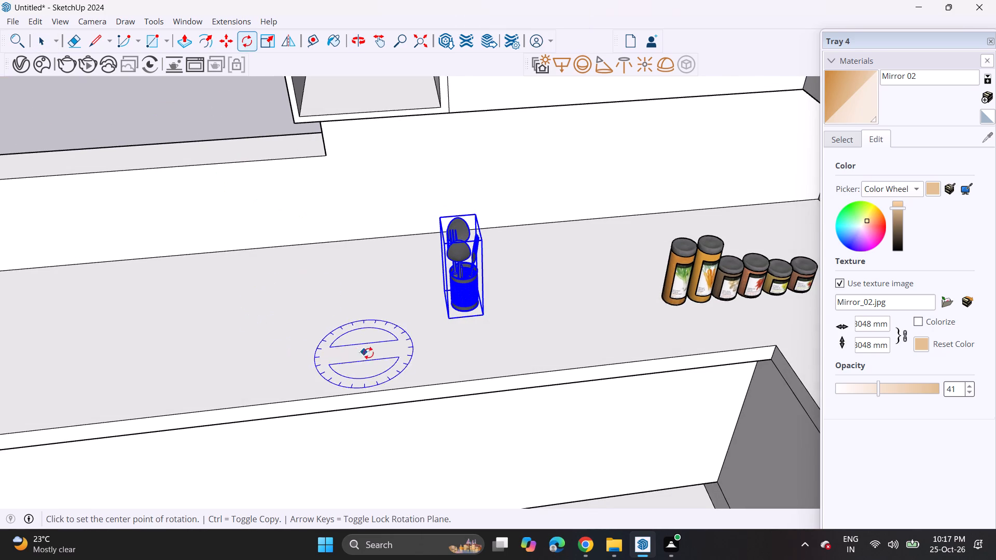
pyautogui.click(333, 338)
pyautogui.click(385, 331)
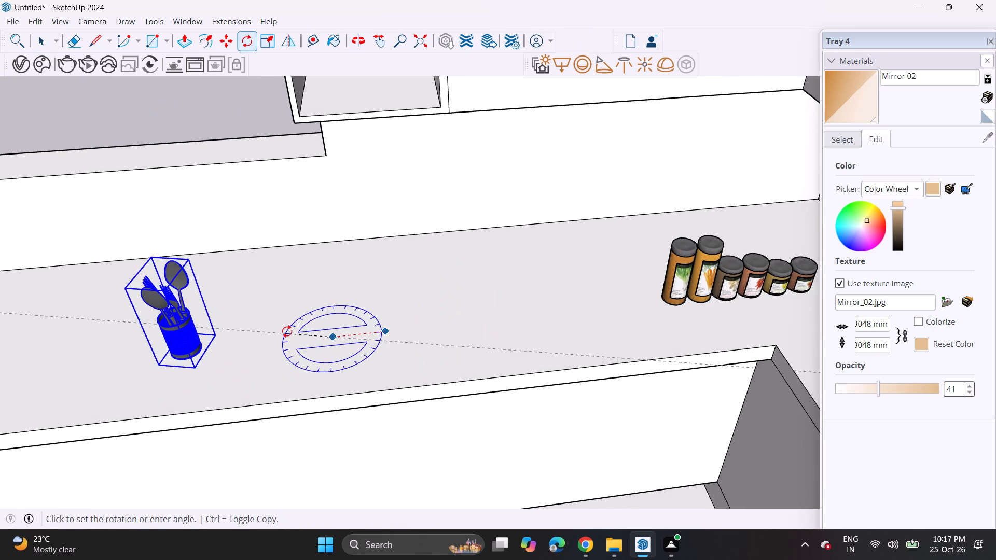
pyautogui.click(256, 346)
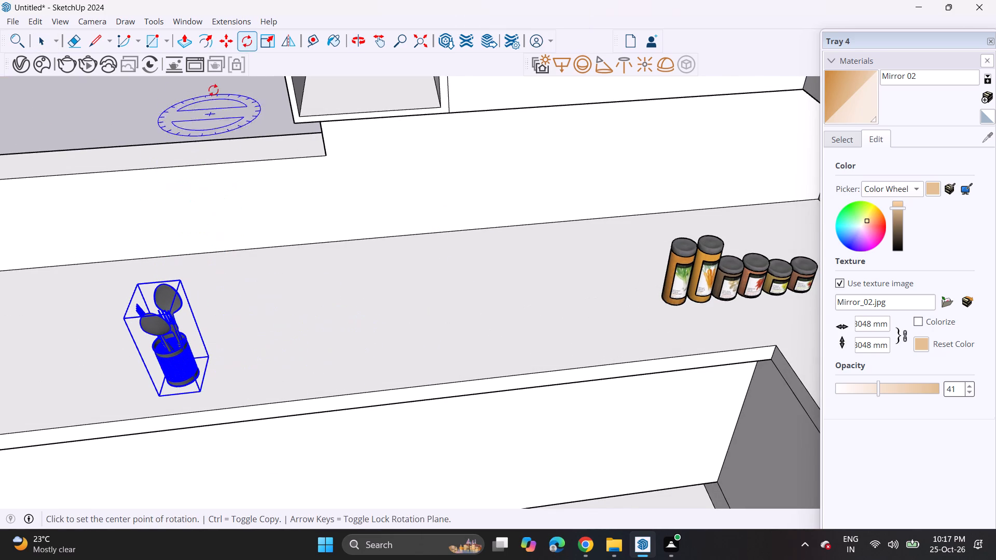
# Move the rotated utensil holder along the countertop toward the spice jars.
pyautogui.click(220, 40)
pyautogui.click(163, 398)
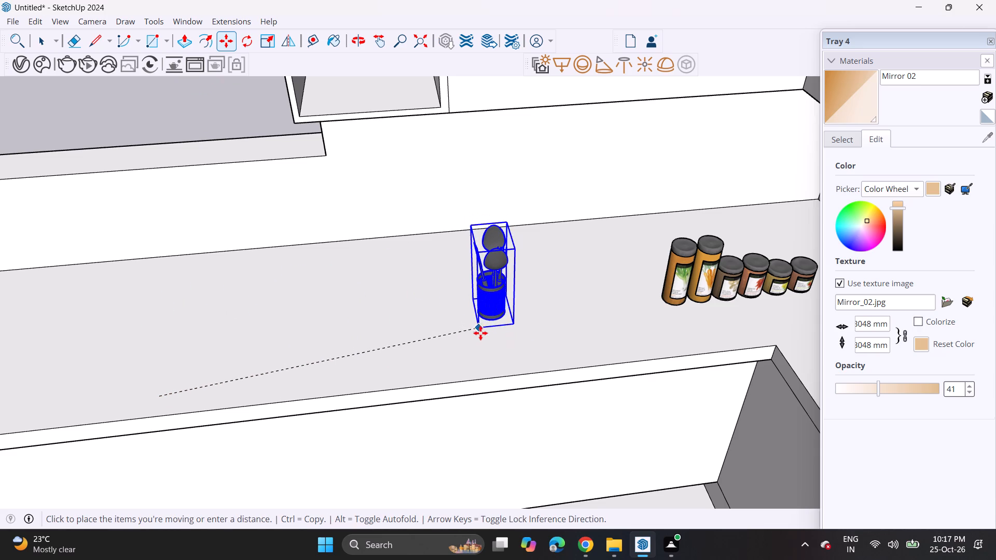
pyautogui.click(482, 335)
pyautogui.moveTo(551, 330); pyautogui.dragTo(479, 227, button='middle')
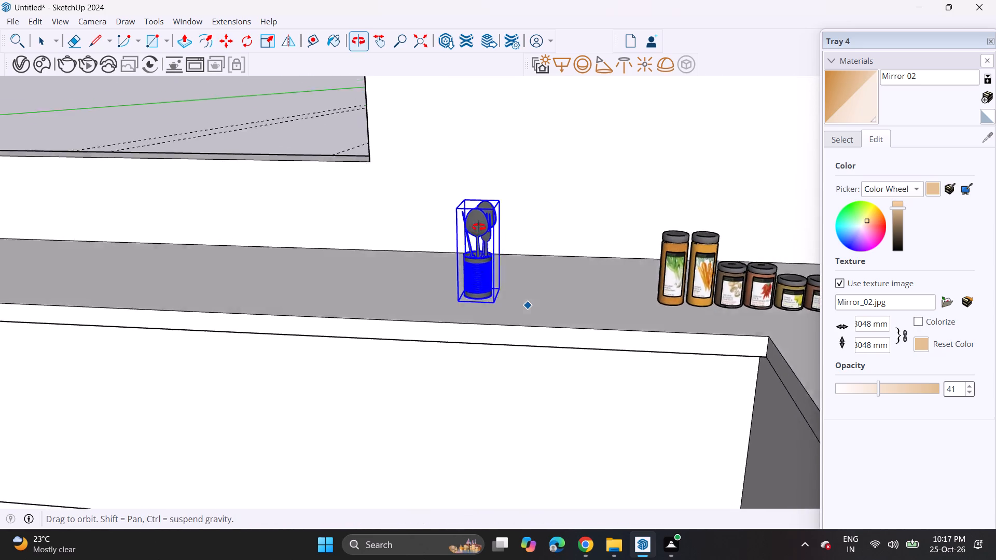
pyautogui.moveTo(479, 227); pyautogui.dragTo(514, 260, button='middle')
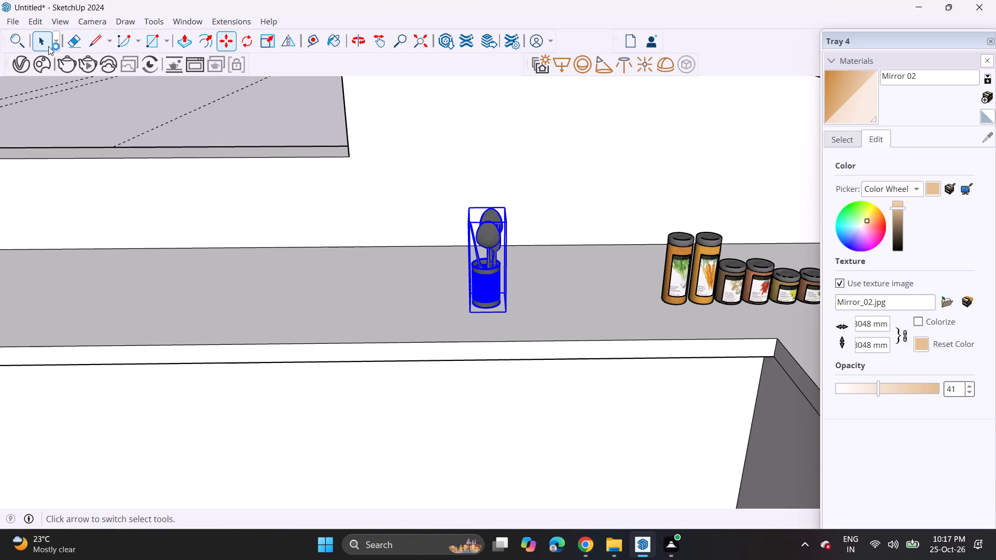
# Import the KITCHEN+ITEMS+(1) (1) model from Downloads and place it in the open space beside the kitchen.
pyautogui.click(12, 21)
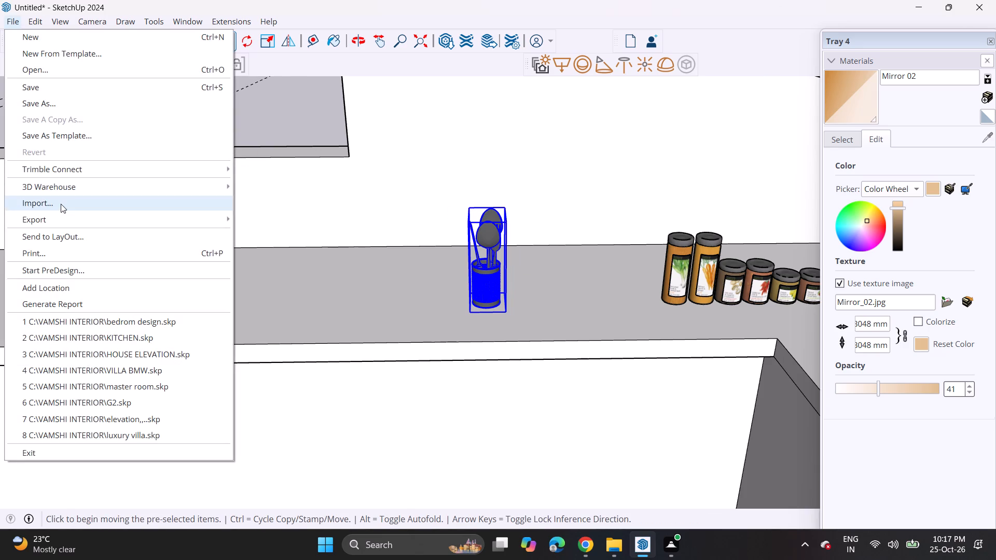
pyautogui.click(61, 204)
pyautogui.scroll(-7, 300, 194)
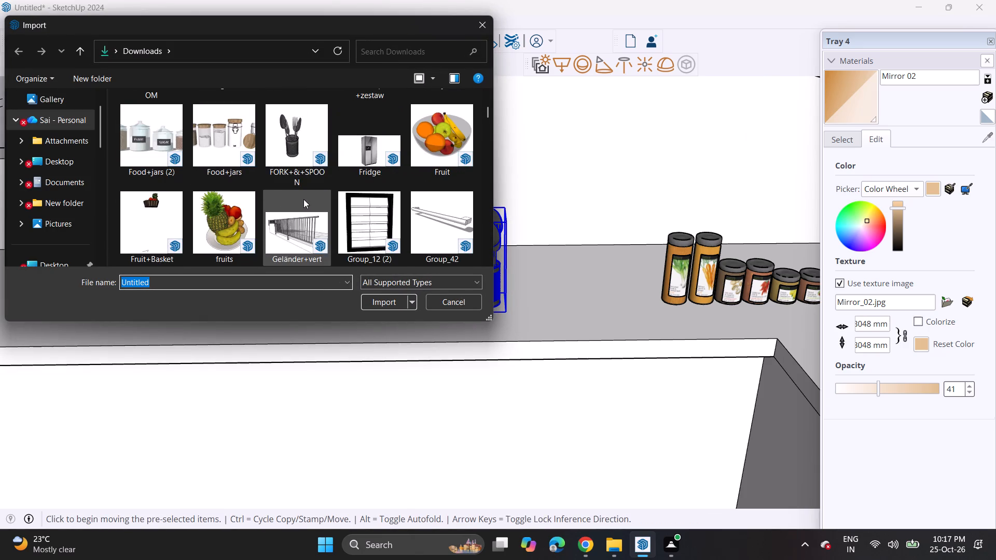
pyautogui.scroll(-3, 303, 199)
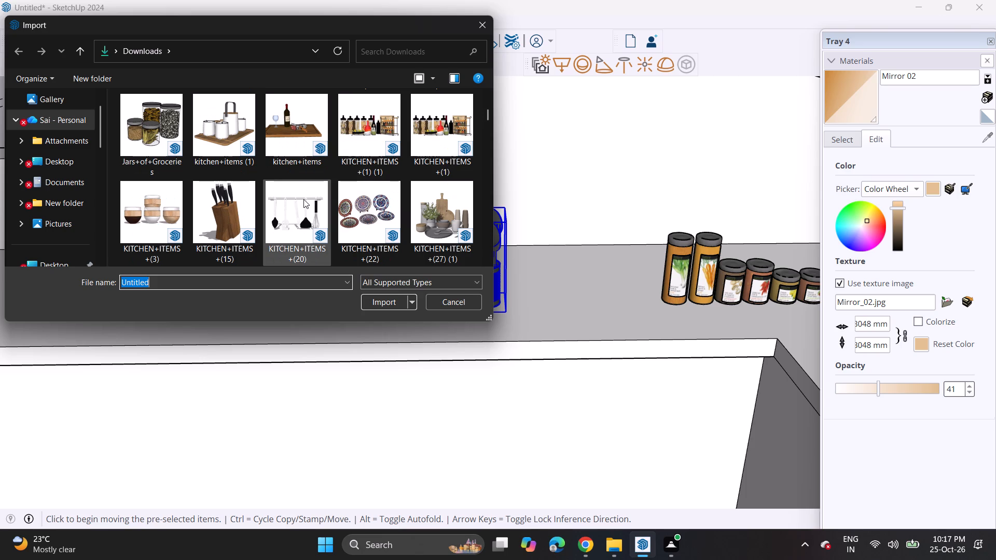
pyautogui.click(357, 136)
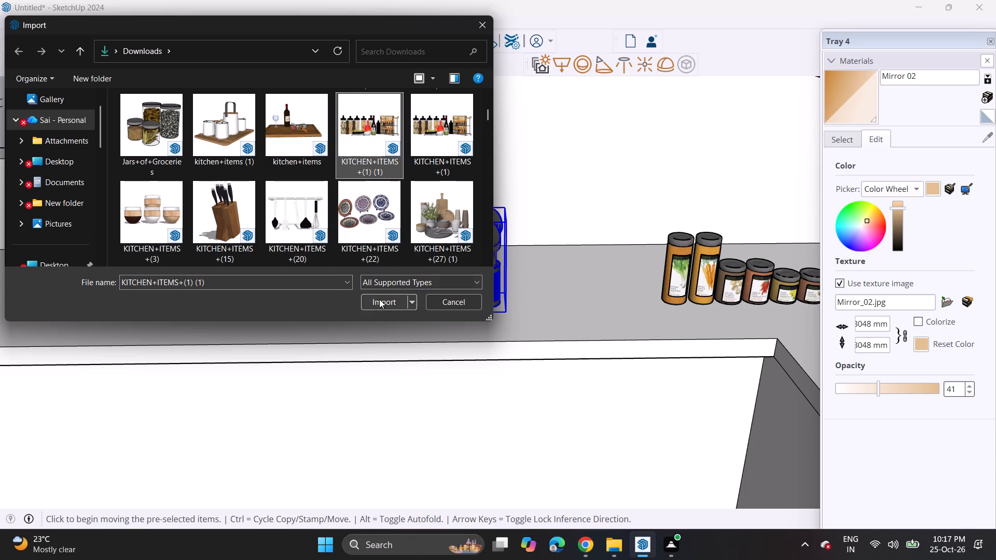
pyautogui.click(379, 299)
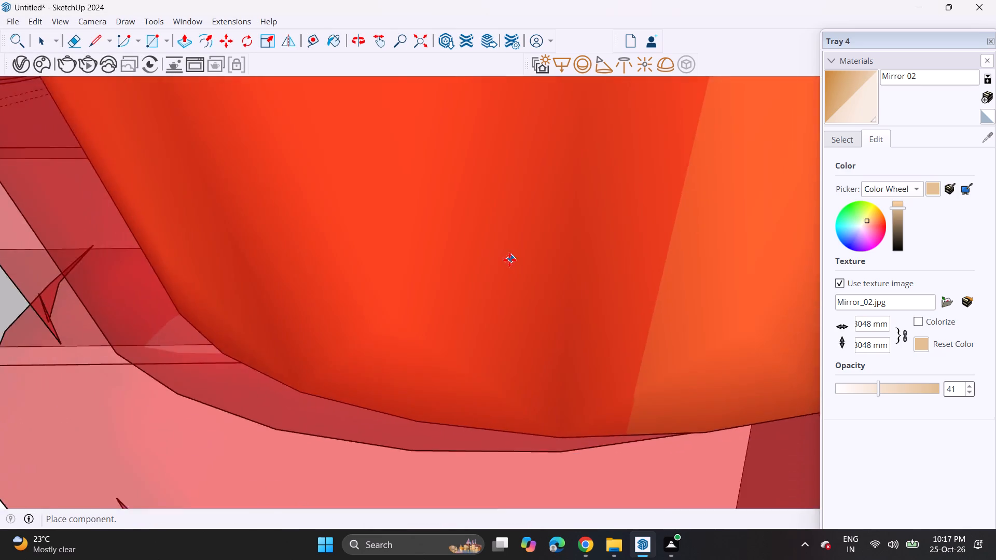
pyautogui.scroll(-3, 509, 260)
pyautogui.scroll(1, 509, 260)
pyautogui.scroll(-8, 509, 260)
pyautogui.scroll(1, 494, 268)
pyautogui.scroll(-1, 479, 270)
pyautogui.scroll(1, 479, 271)
pyautogui.scroll(-2, 479, 275)
pyautogui.scroll(1, 479, 275)
pyautogui.scroll(-9, 479, 275)
pyautogui.scroll(1, 467, 271)
pyautogui.scroll(-8, 467, 271)
pyautogui.scroll(2, 461, 275)
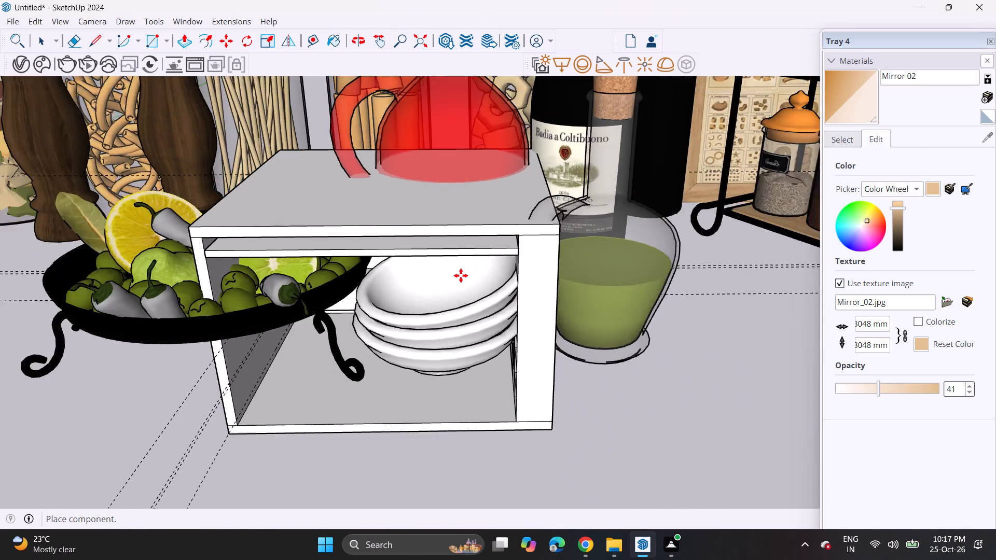
pyautogui.scroll(-20, 461, 275)
pyautogui.scroll(1, 463, 288)
pyautogui.scroll(-2, 463, 288)
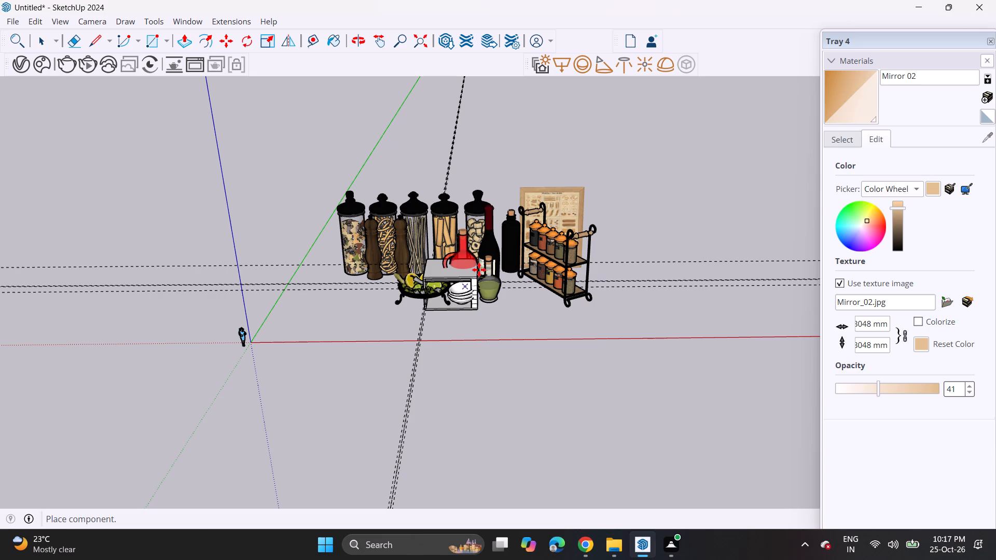
pyautogui.click(625, 276)
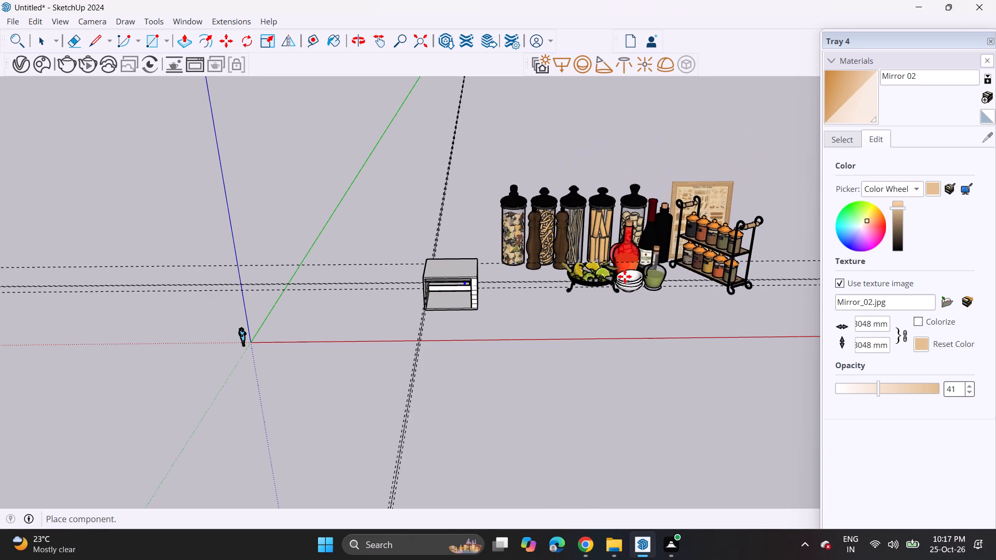
# Explode the imported kitchen items component into its separate objects.
pyautogui.scroll(6, 569, 234)
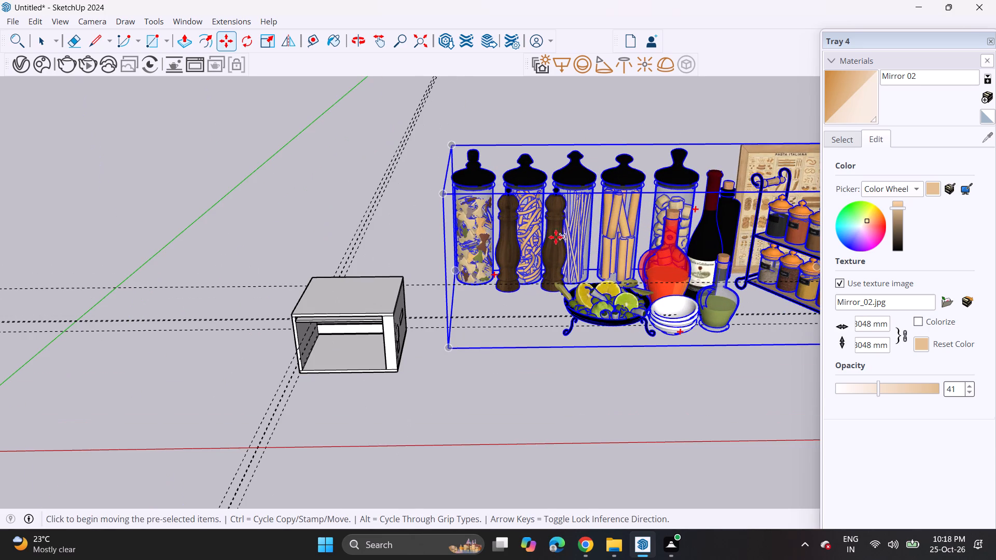
pyautogui.scroll(1, 613, 224)
pyautogui.moveTo(665, 227); pyautogui.dragTo(603, 230, button='middle')
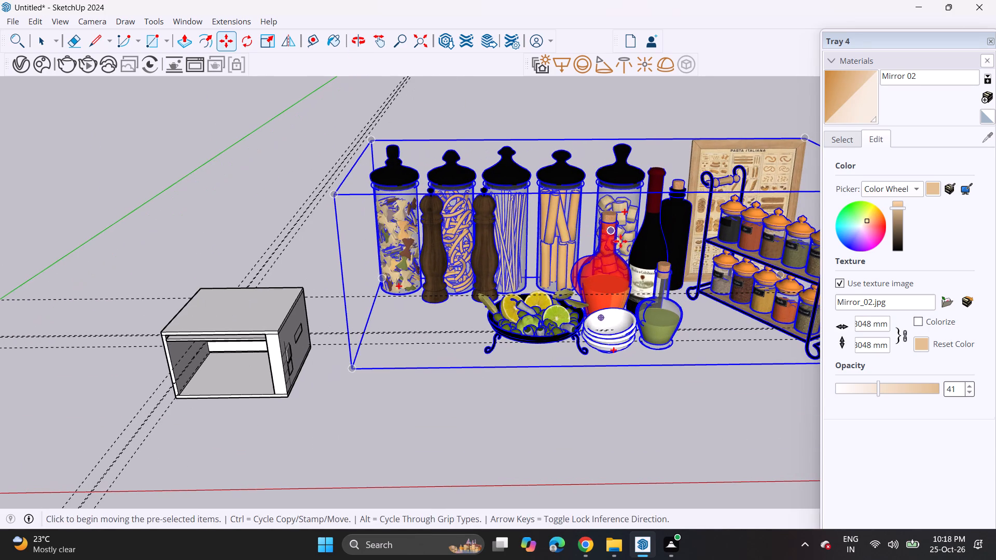
pyautogui.press('space')
pyautogui.rightClick(608, 254)
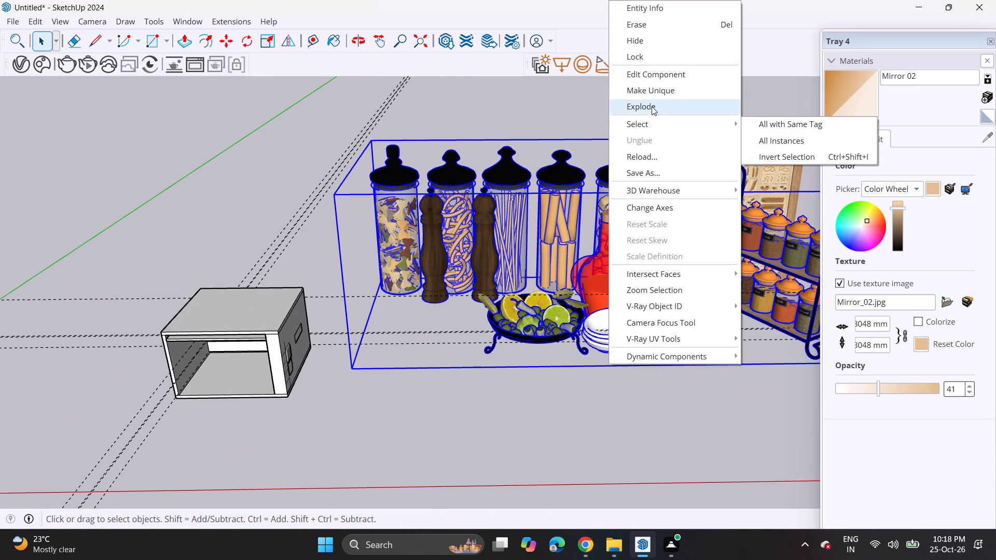
pyautogui.click(652, 106)
# Move the wine bottle, the dark corked bottle and the adjacent pasta jar together away from the other imported items.
pyautogui.click(646, 227)
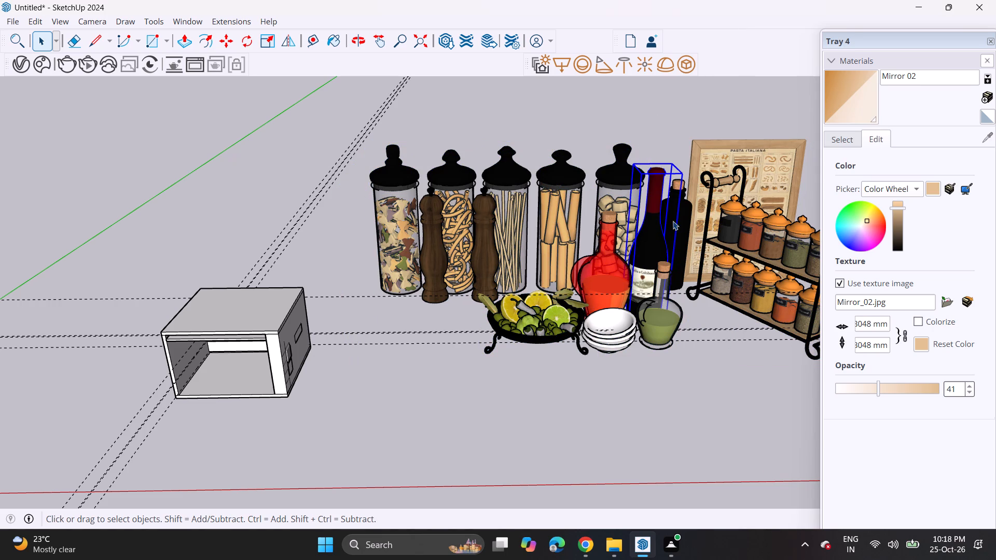
pyautogui.keyDown('ctrl'); pyautogui.click(683, 226); pyautogui.keyUp('ctrl')
pyautogui.keyDown('ctrl'); pyautogui.click(624, 199); pyautogui.keyUp('ctrl')
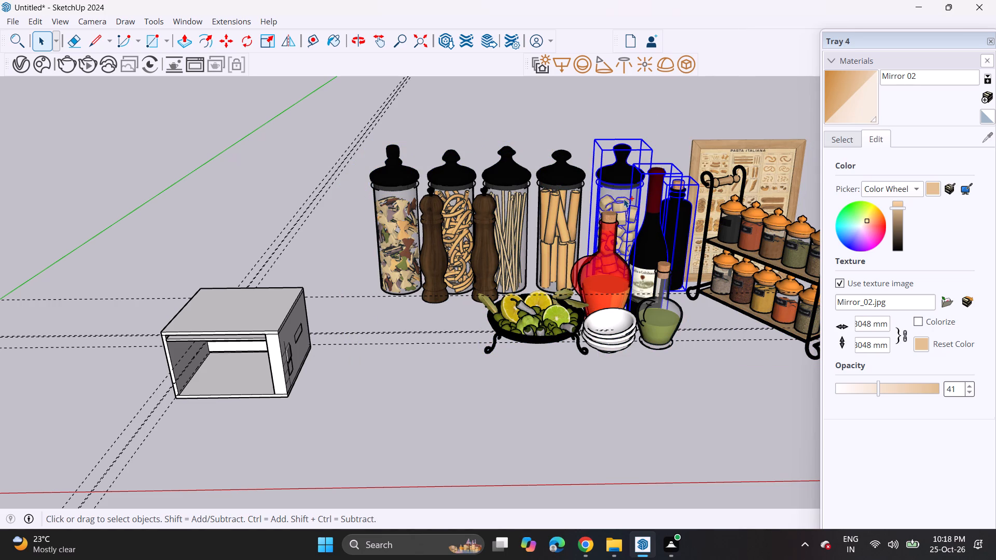
pyautogui.press('m')
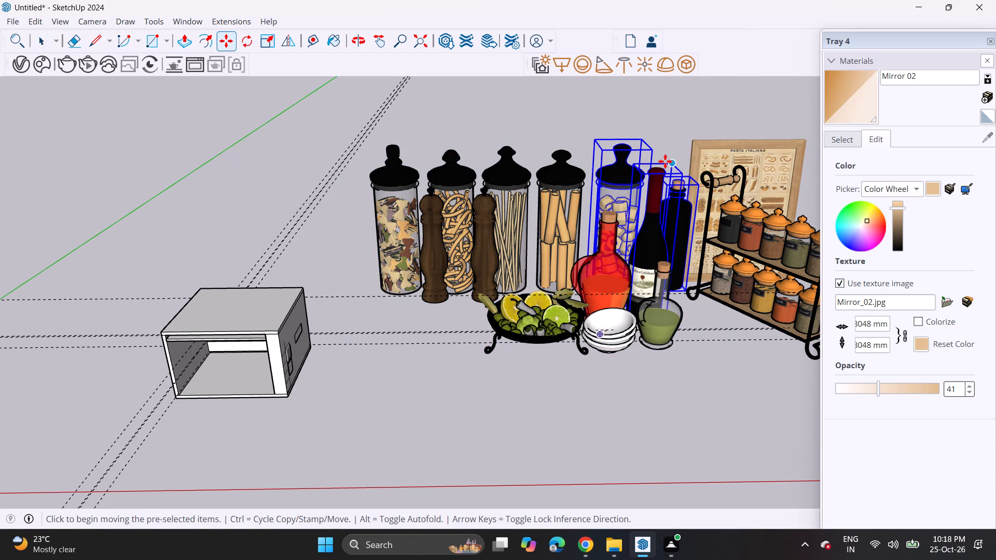
pyautogui.click(665, 161)
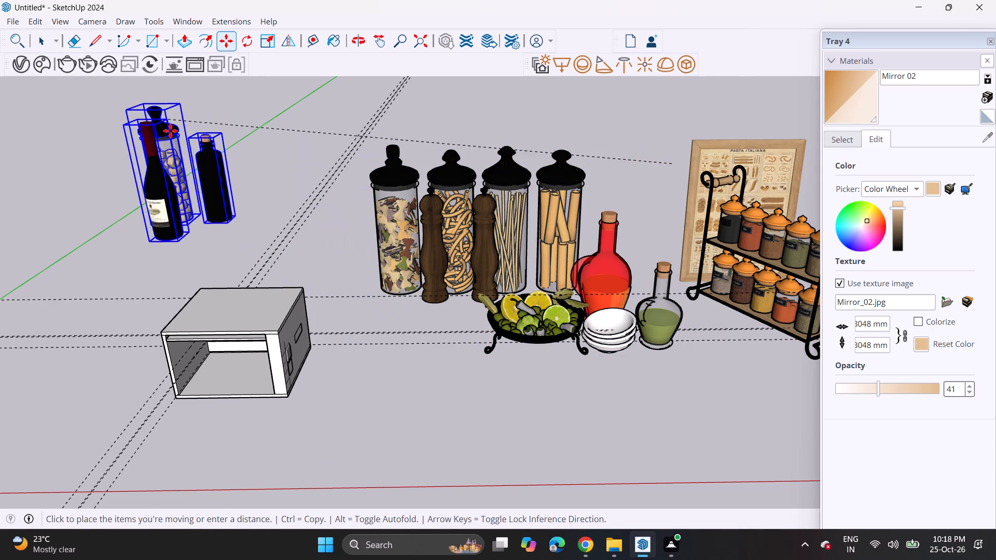
pyautogui.click(170, 131)
# Move the wine bottle to the far side of the dark corked bottle, away from the pasta jar.
pyautogui.press('space')
pyautogui.click(169, 215)
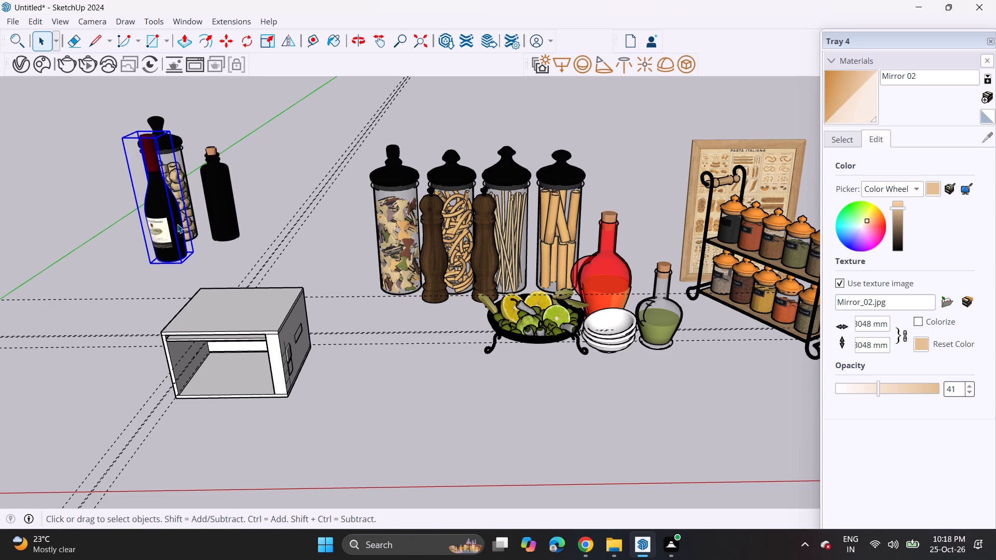
pyautogui.press('m')
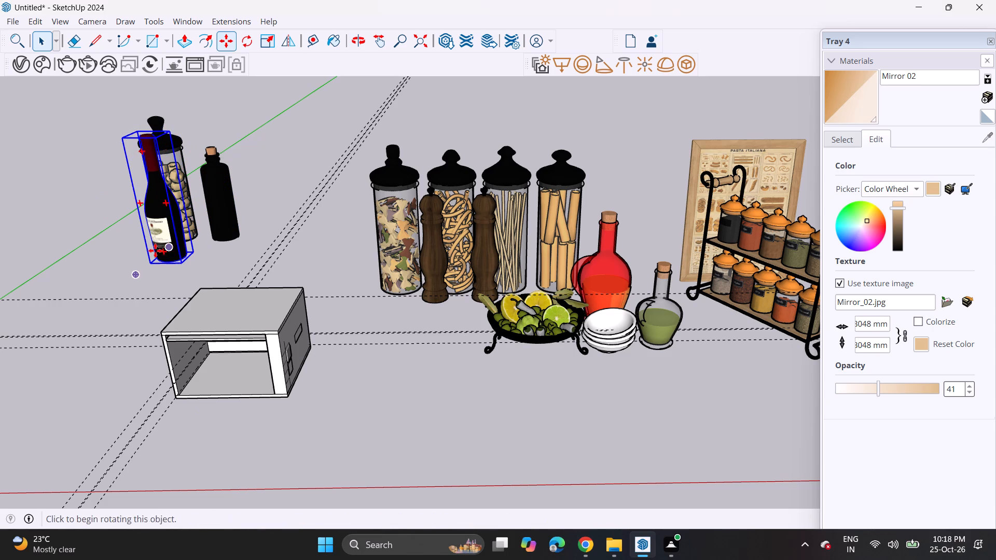
pyautogui.click(153, 250)
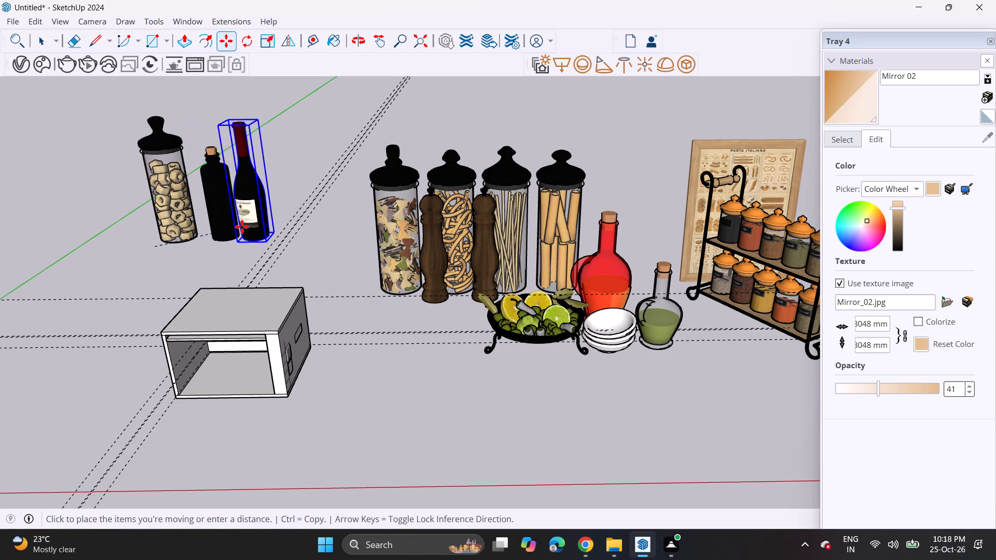
pyautogui.click(242, 227)
# Group the separated pasta jar, dark corked bottle and wine bottle.
pyautogui.press('space')
pyautogui.click(183, 213)
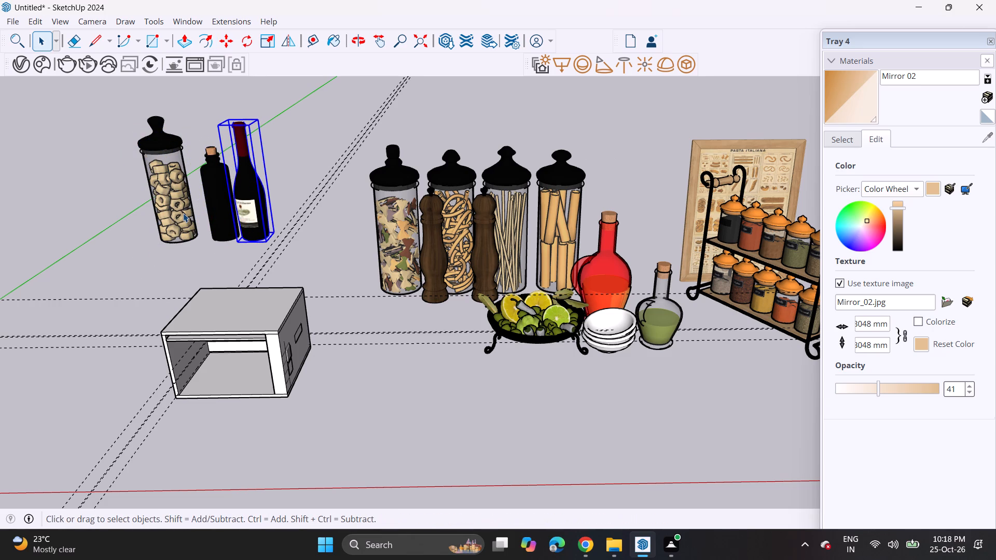
pyautogui.keyDown('ctrl'); pyautogui.click(218, 211); pyautogui.keyUp('ctrl')
pyautogui.rightClick(218, 211)
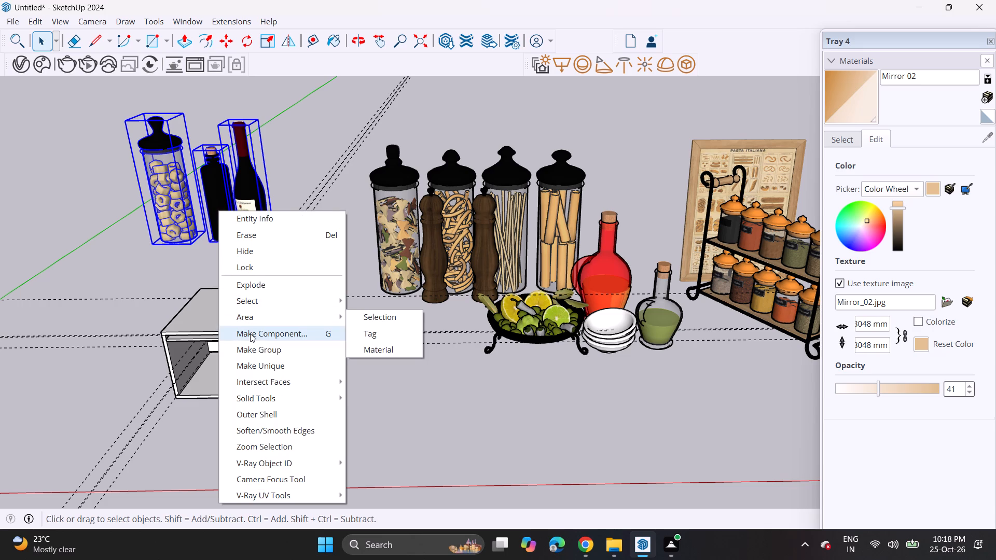
pyautogui.click(252, 347)
# Delete the four remaining pasta jars and both wooden pepper mills from the imported set.
pyautogui.click(383, 271)
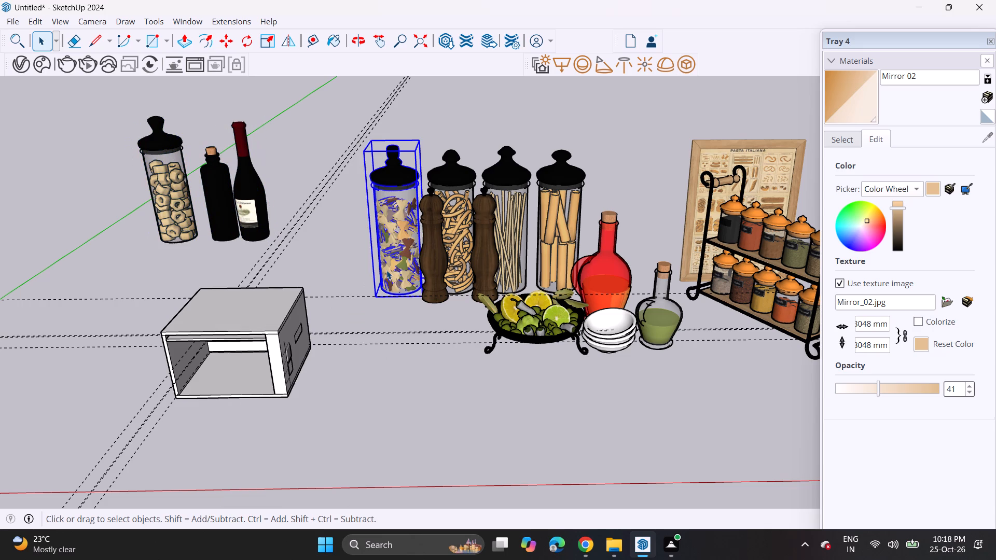
pyautogui.press('Delete')
pyautogui.click(439, 264)
pyautogui.press('Delete')
pyautogui.click(457, 267)
pyautogui.press('Delete')
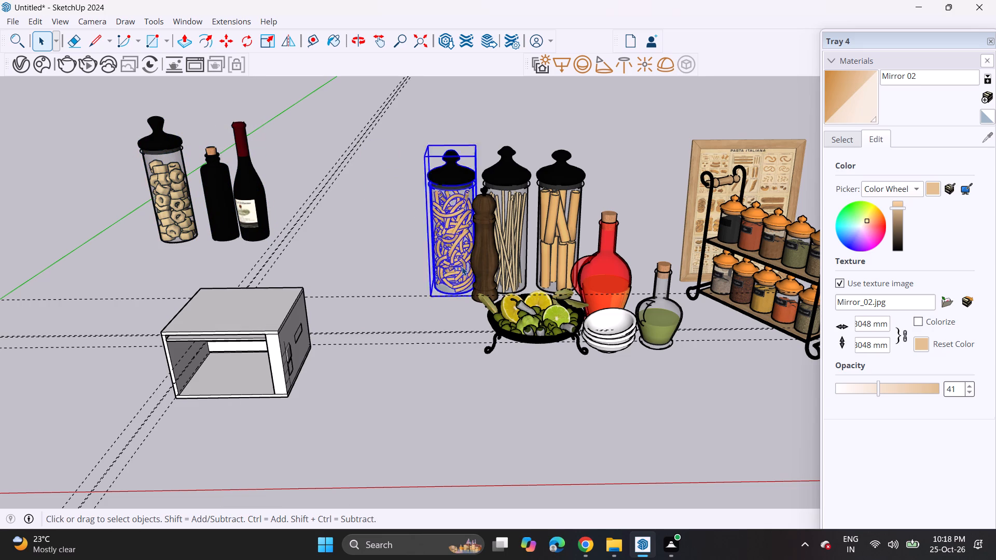
pyautogui.click(475, 270)
pyautogui.press('Delete')
pyautogui.click(504, 265)
pyautogui.press('Delete')
pyautogui.click(553, 260)
pyautogui.press('Delete')
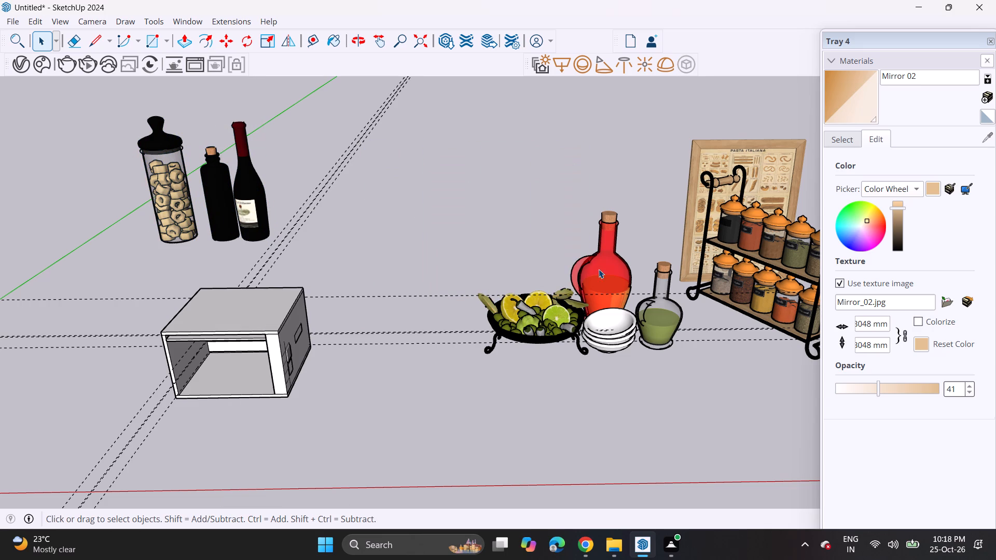
# Delete the red flask, green oil bottle, stacked white bowls and fruit tray from the imported set.
pyautogui.click(599, 269)
pyautogui.press('Delete')
pyautogui.click(667, 282)
pyautogui.press('Delete')
pyautogui.click(617, 337)
pyautogui.press('Delete')
pyautogui.click(536, 331)
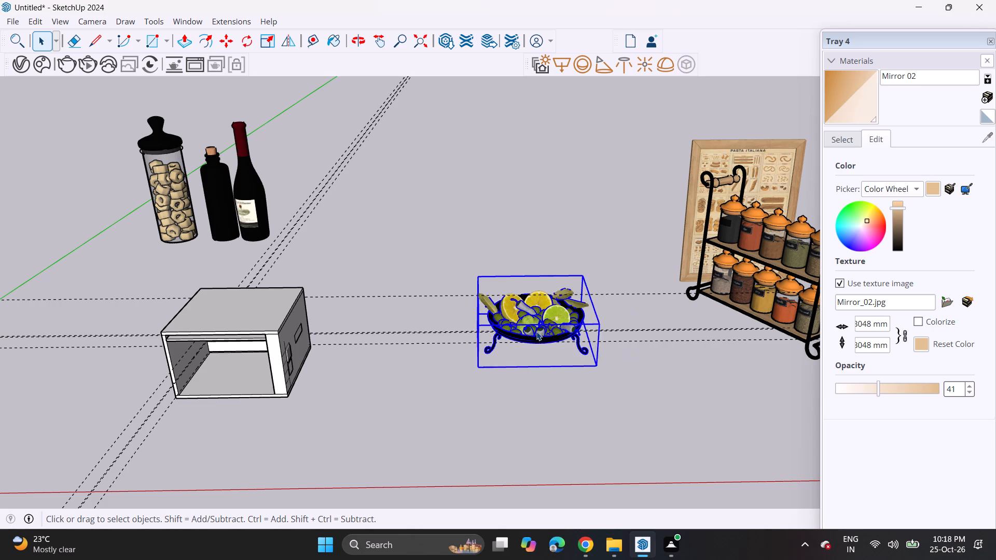
pyautogui.press('Delete')
# Delete the framed pasta poster, the orange-lidded spice jars and their metal rack.
pyautogui.click(721, 285)
pyautogui.press('Delete')
pyautogui.scroll(-4, 702, 169)
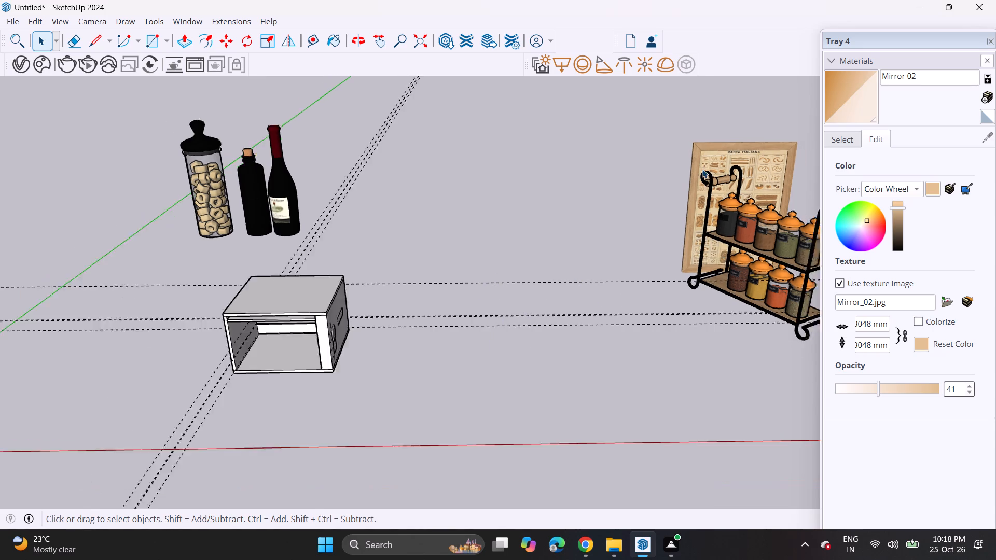
pyautogui.scroll(-3, 702, 169)
pyautogui.moveTo(689, 147); pyautogui.dragTo(782, 254)
pyautogui.press('Delete')
pyautogui.click(757, 226)
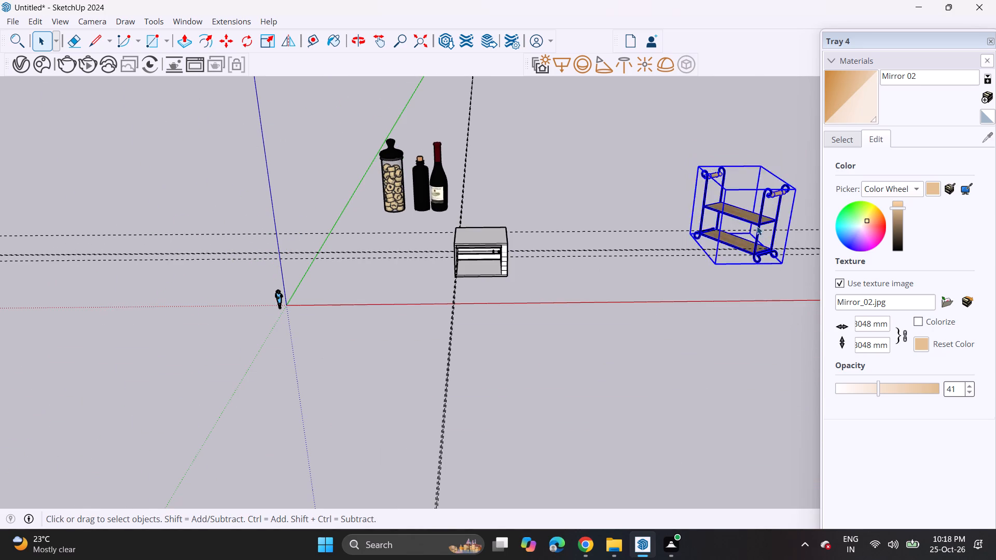
pyautogui.press('Delete')
# Move the jar-and-bottles group by its bottom corner to the back wall inside the kitchen.
pyautogui.scroll(4, 406, 201)
pyautogui.click(379, 200)
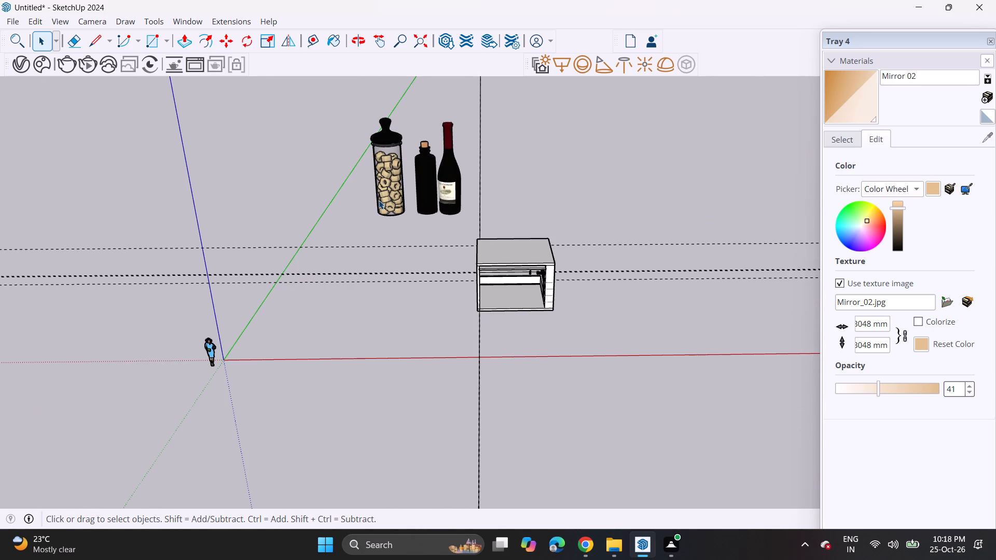
pyautogui.scroll(3, 410, 211)
pyautogui.press('m')
pyautogui.click(363, 223)
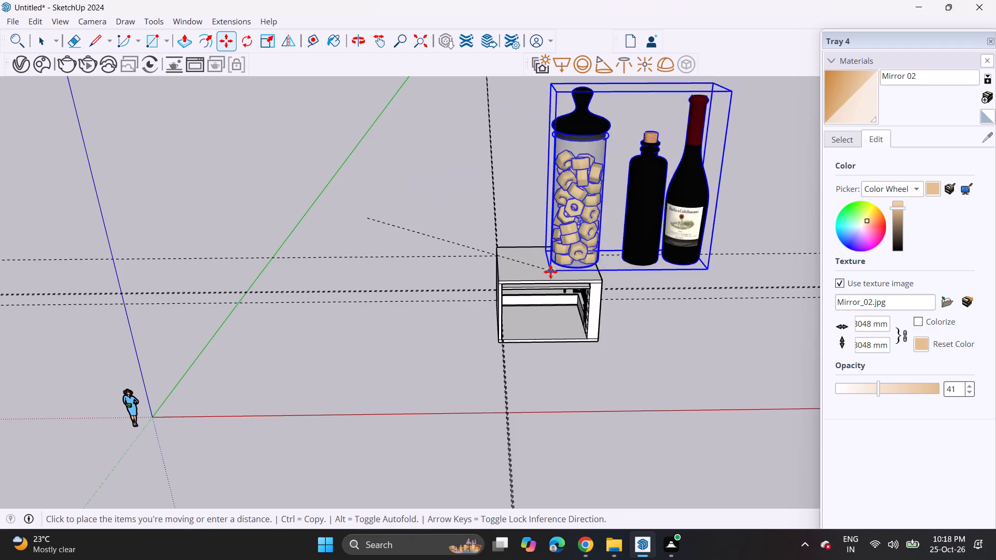
pyautogui.keyDown('shift'); pyautogui.scroll(1, 559, 272); pyautogui.keyUp('shift')
pyautogui.keyDown('shift'); pyautogui.moveTo(560, 270); pyautogui.dragTo(555, 184, button='middle'); pyautogui.keyUp('shift')
pyautogui.scroll(1, 555, 261)
pyautogui.scroll(-1, 555, 260)
pyautogui.scroll(9, 554, 260)
pyautogui.moveTo(552, 178); pyautogui.dragTo(534, 223, button='middle')
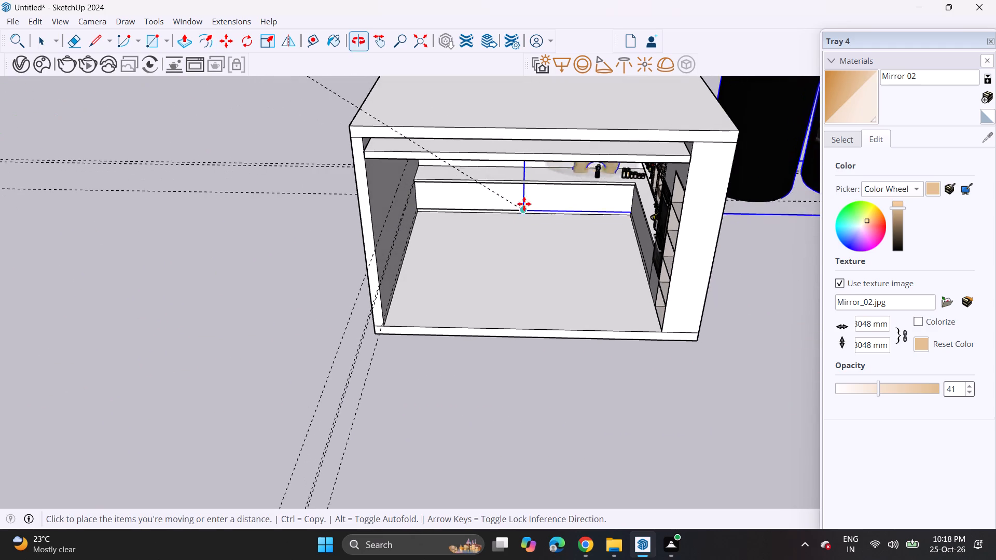
pyautogui.click(532, 185)
# Scale the jar-and-bottles group down uniformly from its upper corner to a small fraction of its imported size.
pyautogui.scroll(-7, 543, 168)
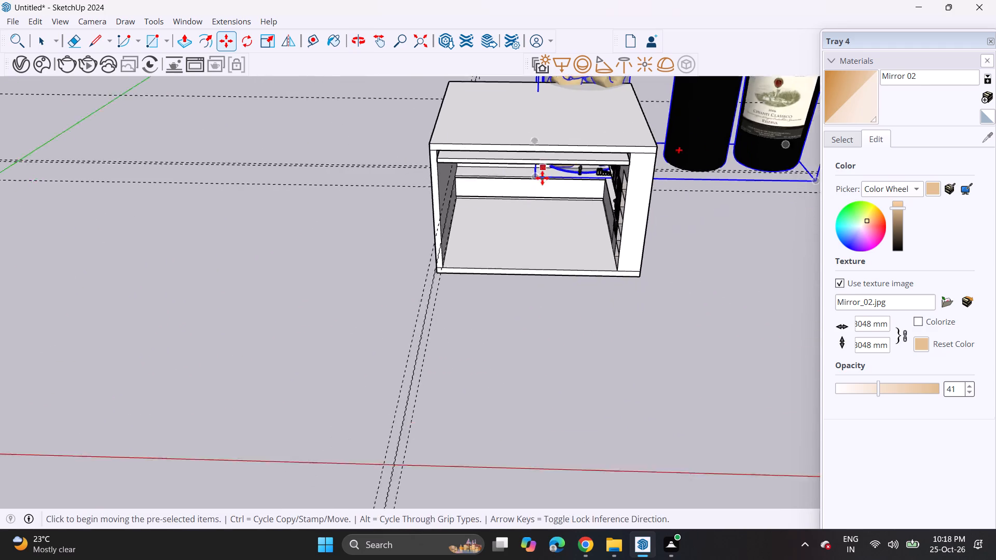
pyautogui.keyDown('shift'); pyautogui.moveTo(564, 200); pyautogui.dragTo(407, 238, button='middle'); pyautogui.keyUp('shift')
pyautogui.moveTo(403, 245); pyautogui.dragTo(448, 165, button='middle')
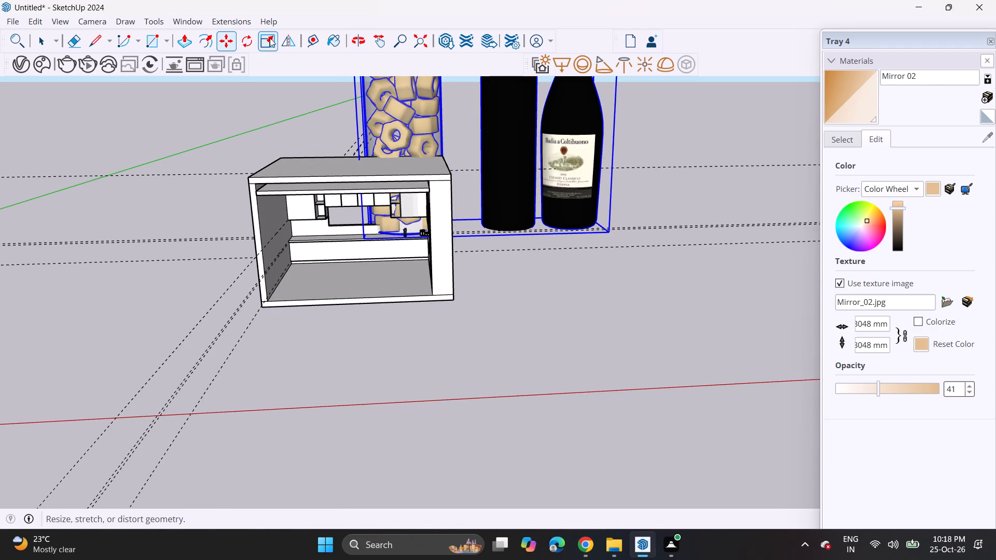
pyautogui.click(268, 39)
pyautogui.keyDown('shift'); pyautogui.moveTo(393, 132); pyautogui.dragTo(451, 215, button='middle'); pyautogui.keyUp('shift')
pyautogui.scroll(-1, 655, 116)
pyautogui.keyDown('shift'); pyautogui.moveTo(632, 141); pyautogui.dragTo(629, 165, button='middle'); pyautogui.keyUp('shift')
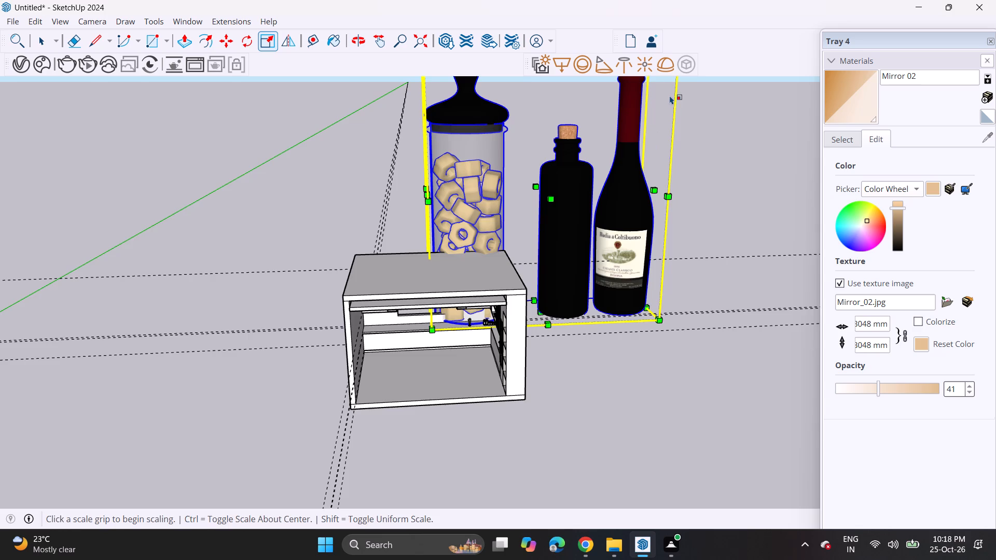
pyautogui.keyDown('shift'); pyautogui.moveTo(662, 116); pyautogui.dragTo(669, 157, button='middle'); pyautogui.keyUp('shift')
pyautogui.click(681, 89)
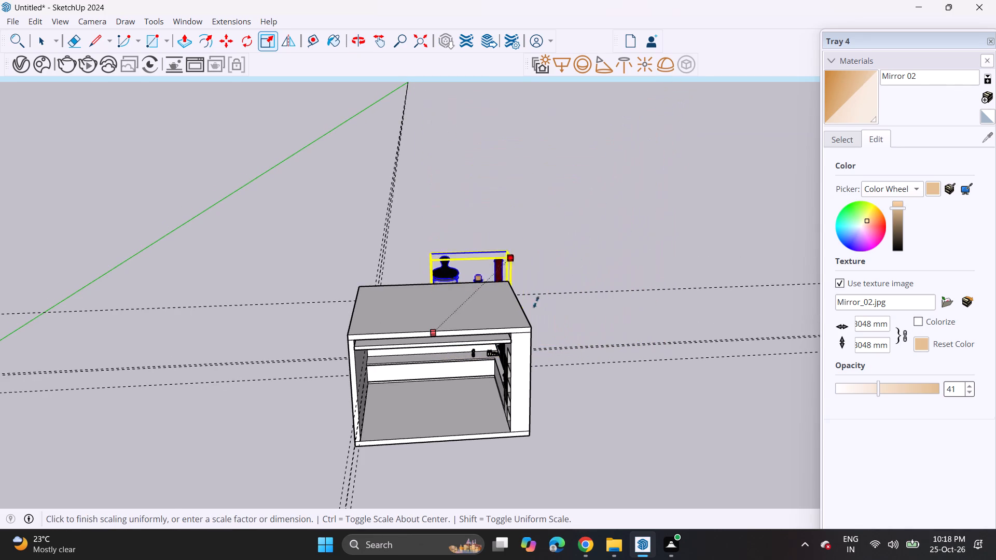
pyautogui.click(453, 347)
# Move the jar-and-bottles group by its bottom corner onto the back countertop beneath the window's end, near the utensil holder.
pyautogui.moveTo(297, 311); pyautogui.dragTo(782, 287, button='middle')
pyautogui.scroll(-1, 782, 287)
pyautogui.click(223, 44)
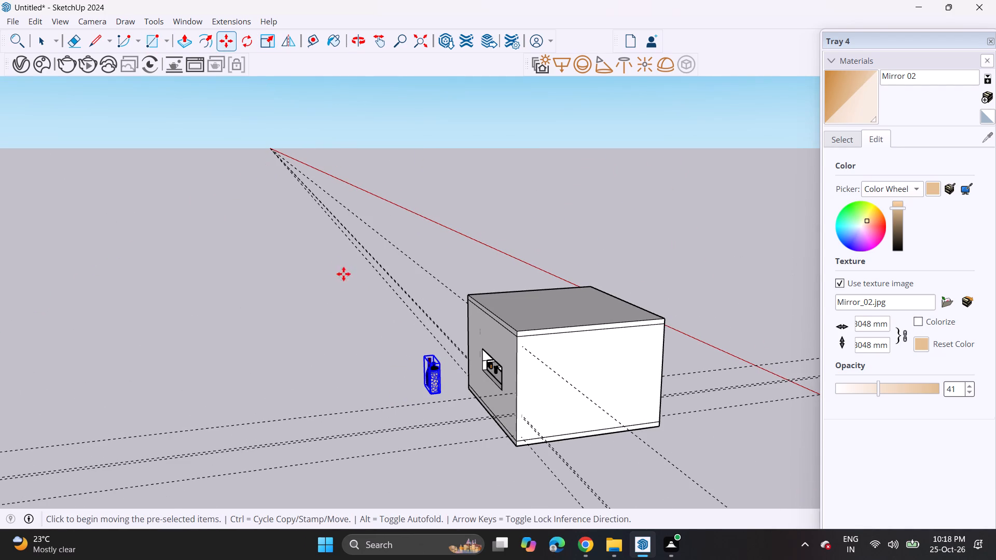
pyautogui.click(428, 397)
pyautogui.scroll(1, 557, 353)
pyautogui.moveTo(557, 353); pyautogui.dragTo(70, 283, button='middle')
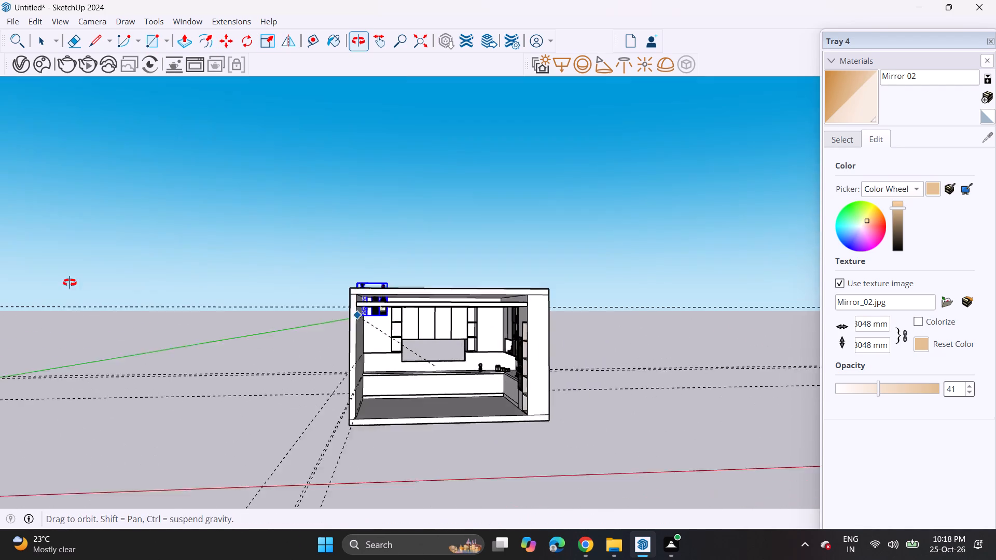
pyautogui.moveTo(70, 283); pyautogui.dragTo(68, 282, button='middle')
pyautogui.scroll(20, 483, 334)
pyautogui.keyDown('shift'); pyautogui.moveTo(417, 397); pyautogui.dragTo(393, 283, button='middle'); pyautogui.keyUp('shift')
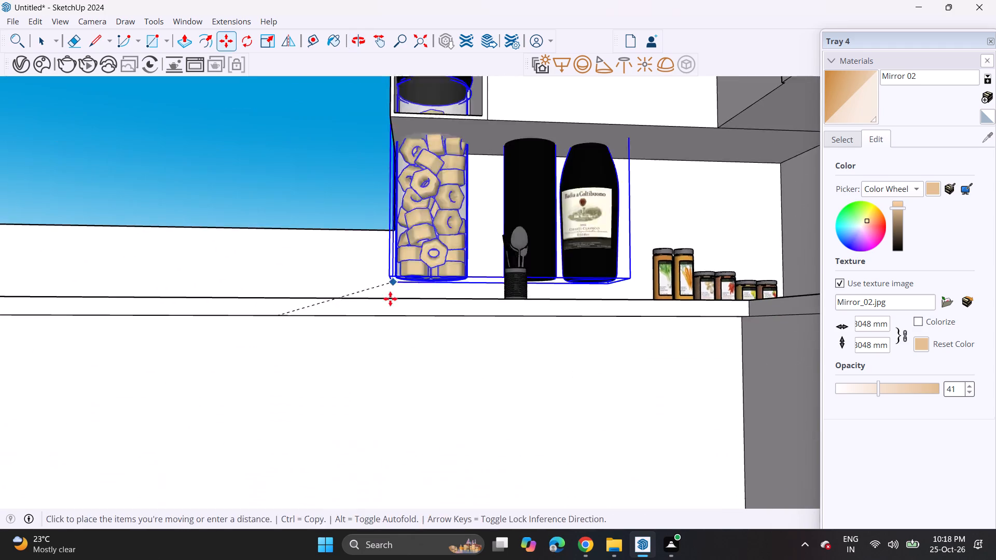
pyautogui.moveTo(392, 370); pyautogui.dragTo(478, 475, button='middle')
pyautogui.scroll(2, 478, 475)
pyautogui.click(309, 296)
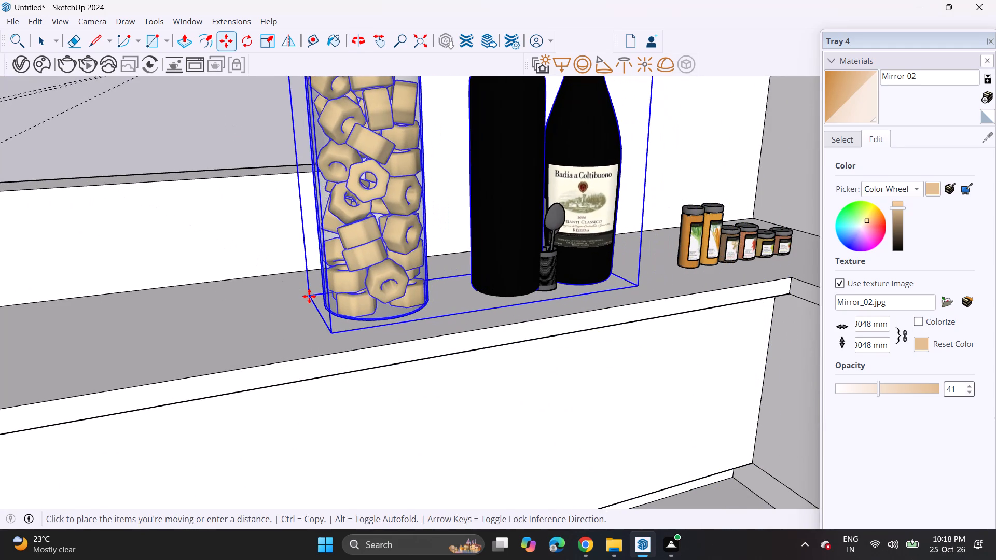
# Scale the jar-and-bottles group down uniformly from its upper corner until it is slightly taller than the utensil holder.
pyautogui.scroll(-5, 442, 269)
pyautogui.moveTo(470, 272); pyautogui.dragTo(493, 251, button='middle')
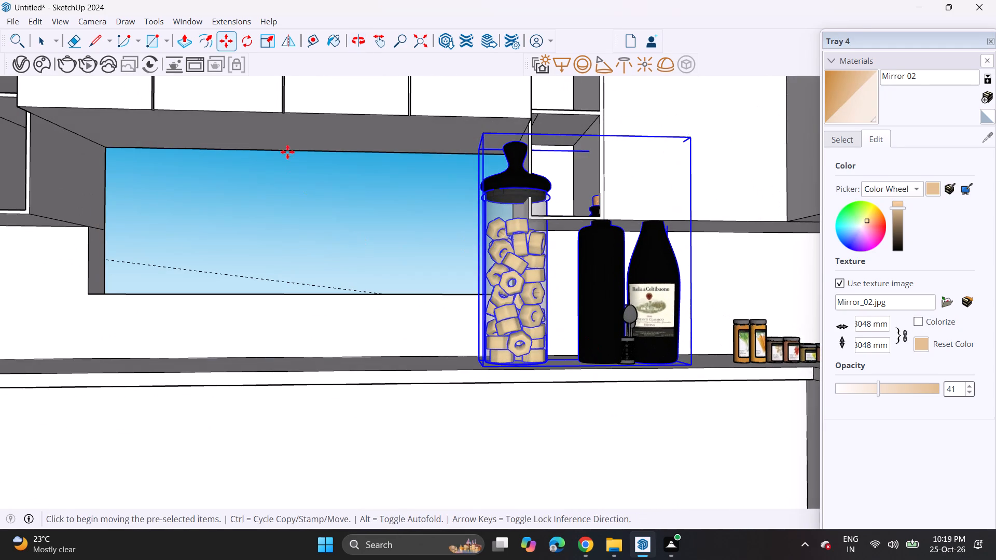
pyautogui.click(270, 40)
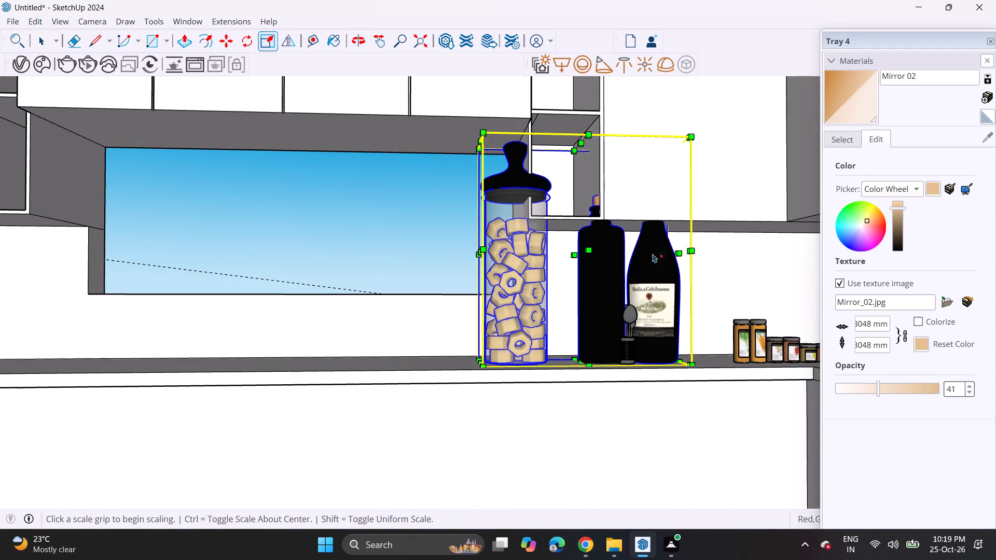
pyautogui.click(694, 138)
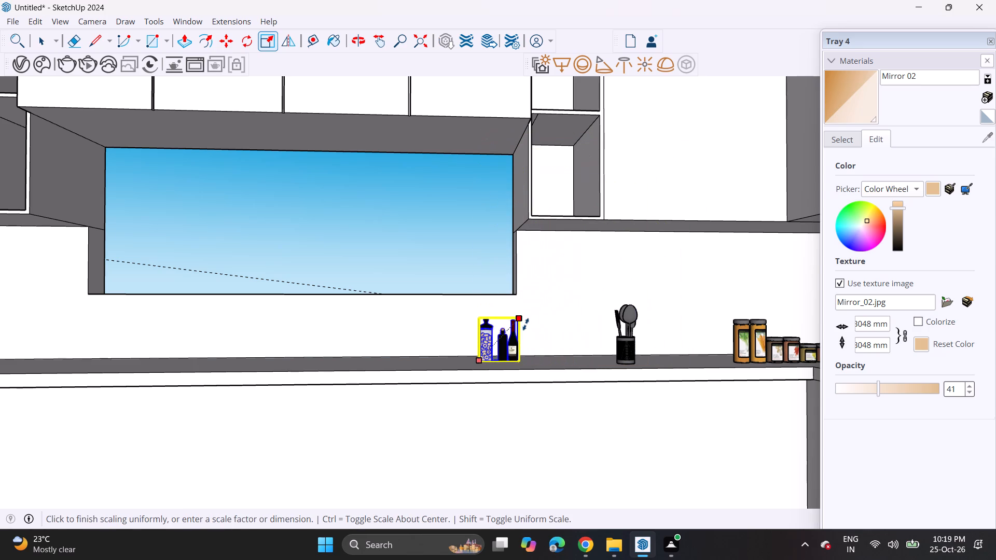
pyautogui.click(556, 303)
# Move the jar-and-bottles group along the countertop into the gap between the utensil holder and the spice jars.
pyautogui.moveTo(539, 338); pyautogui.dragTo(536, 419, button='middle')
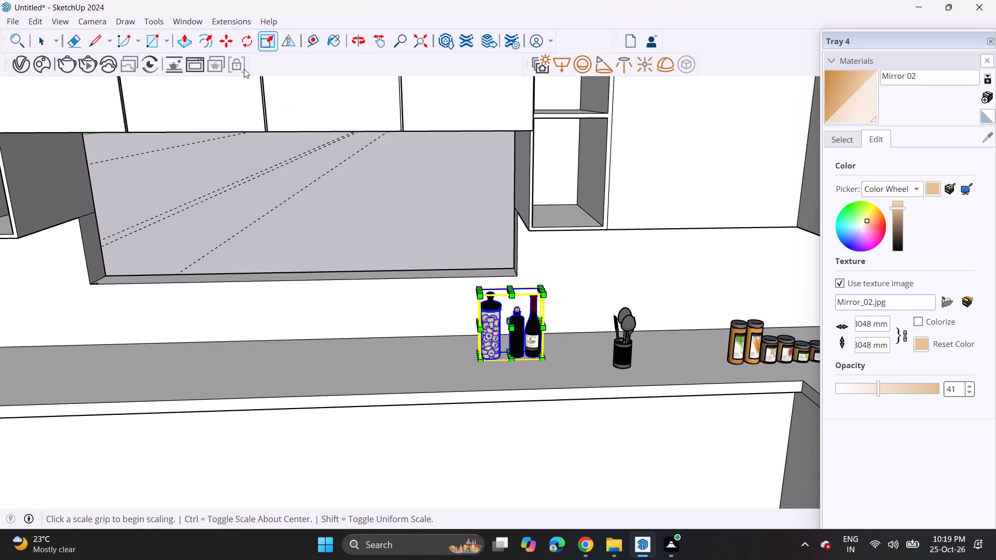
pyautogui.click(231, 35)
pyautogui.moveTo(466, 348); pyautogui.dragTo(475, 387, button='middle')
pyautogui.scroll(1, 482, 382)
pyautogui.click(481, 357)
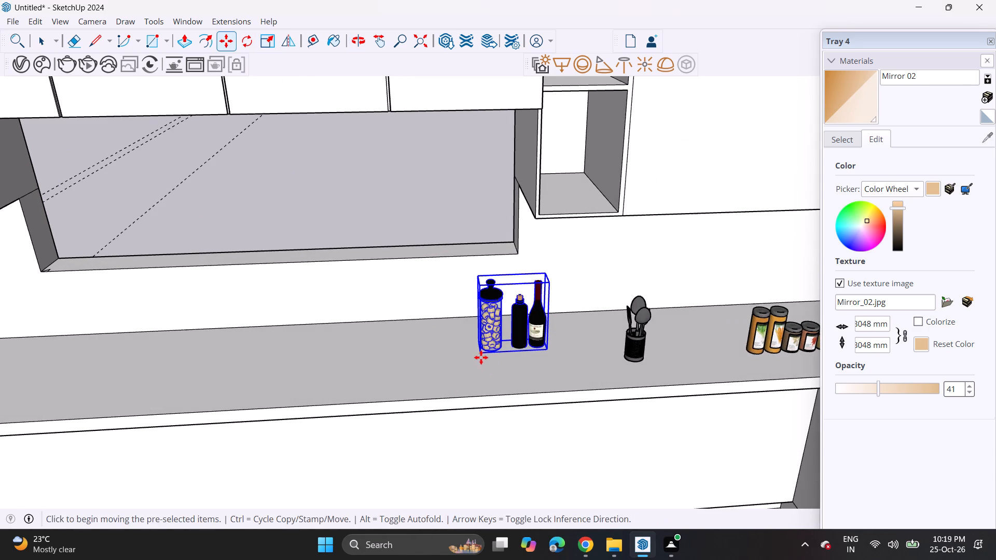
pyautogui.click(648, 360)
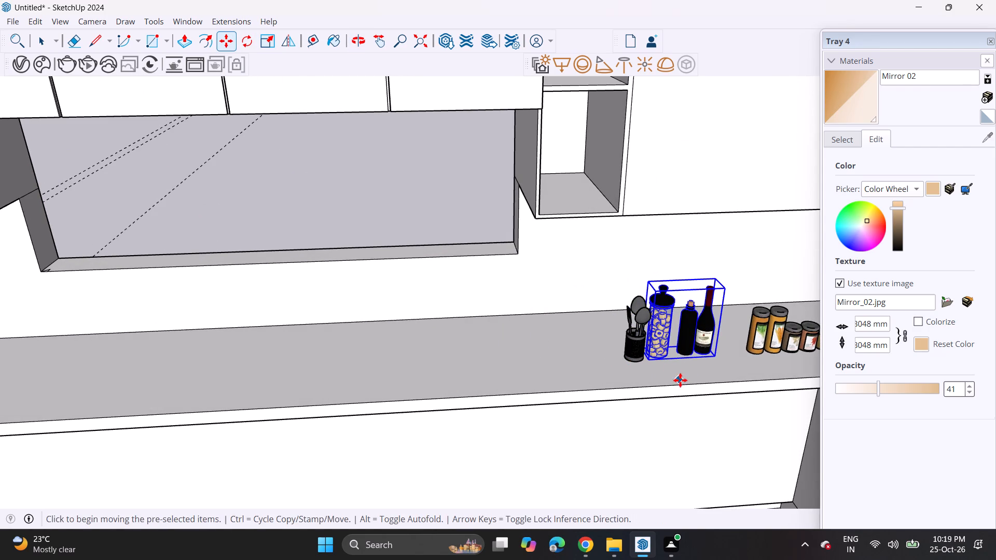
pyautogui.press('space')
pyautogui.click(528, 367)
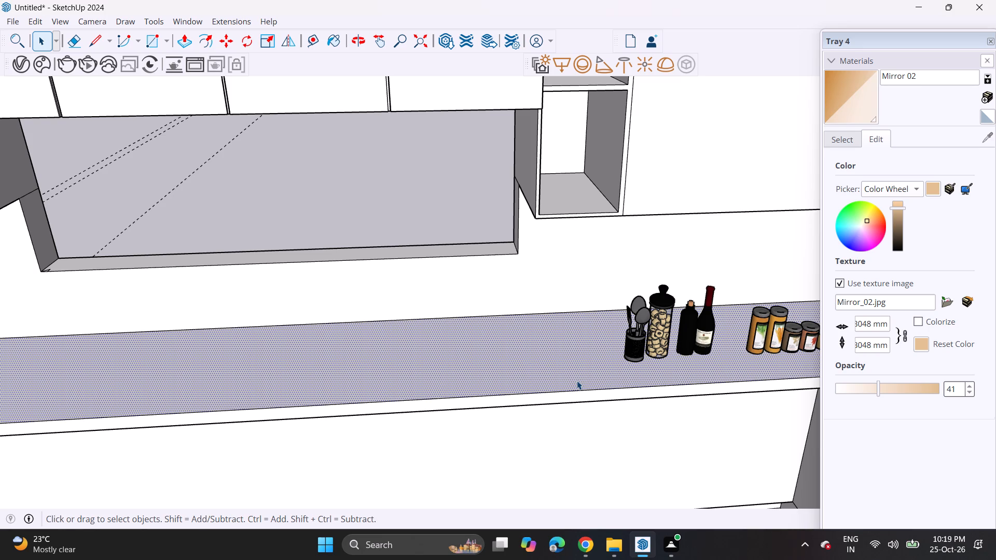
# Examine the countertop and wall units around the kitchen window from several angles.
pyautogui.scroll(-3, 527, 381)
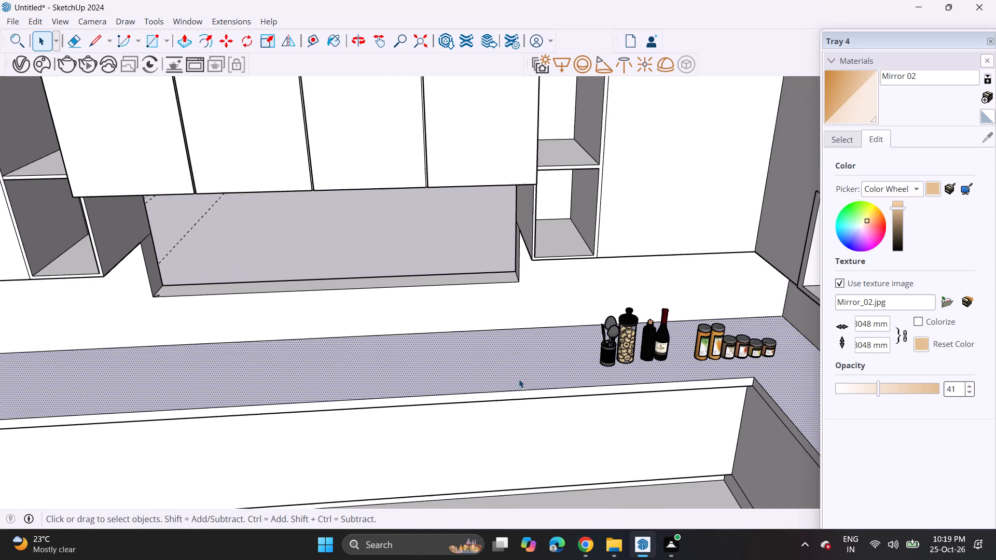
pyautogui.moveTo(490, 368); pyautogui.dragTo(560, 367, button='middle')
pyautogui.moveTo(567, 363); pyautogui.dragTo(459, 368, button='middle')
pyautogui.moveTo(421, 358); pyautogui.dragTo(570, 326, button='middle')
pyautogui.moveTo(528, 345); pyautogui.dragTo(438, 343, button='middle')
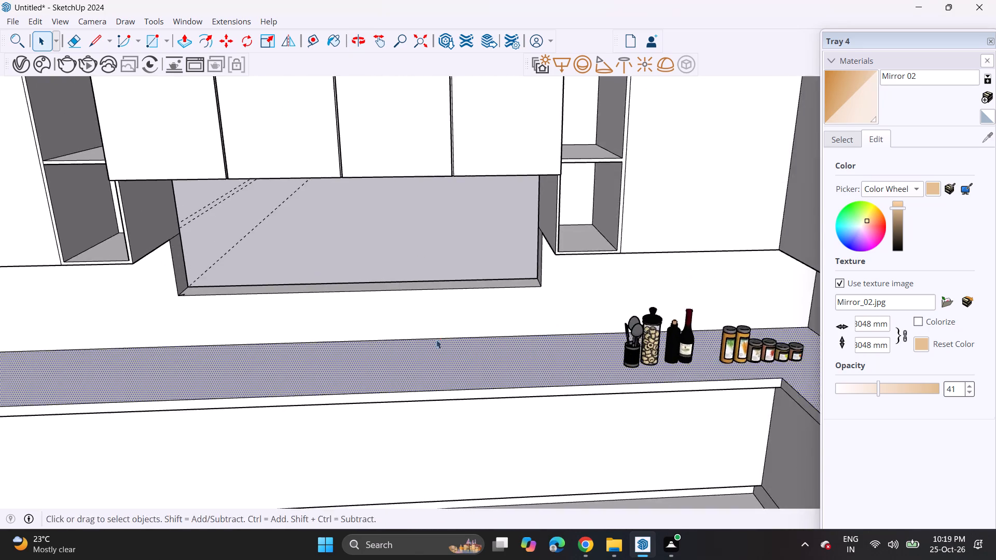
pyautogui.moveTo(461, 342); pyautogui.dragTo(610, 357, button='middle')
pyautogui.moveTo(523, 367); pyautogui.dragTo(359, 359, button='middle')
pyautogui.keyDown('shift'); pyautogui.moveTo(336, 347); pyautogui.dragTo(576, 369, button='middle'); pyautogui.keyUp('shift')
pyautogui.moveTo(546, 370); pyautogui.dragTo(469, 349, button='middle')
pyautogui.moveTo(622, 354); pyautogui.dragTo(501, 340, button='middle')
pyautogui.keyDown('shift'); pyautogui.scroll(1, 620, 354); pyautogui.keyUp('shift')
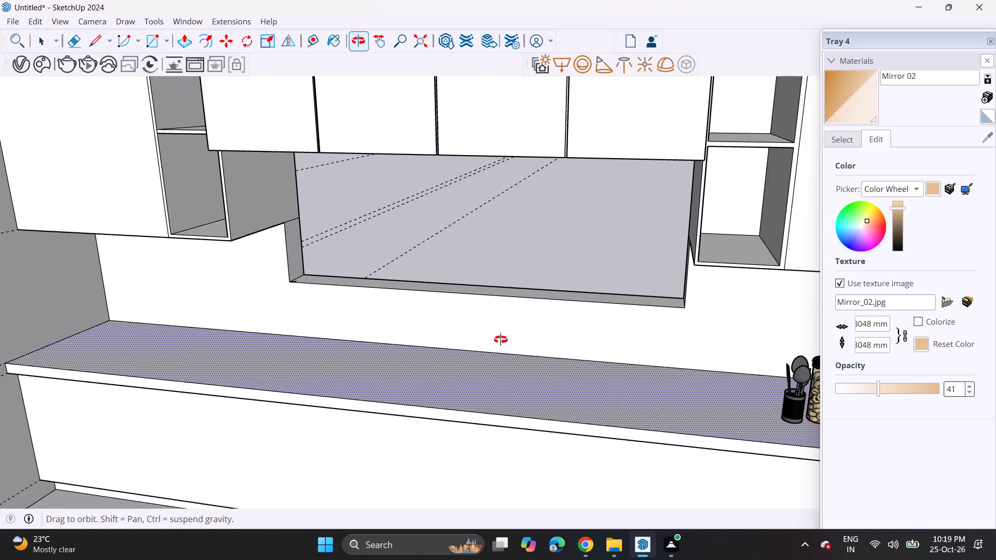
pyautogui.moveTo(501, 340); pyautogui.dragTo(529, 321, button='middle')
# Import the C_HOB model from the Downloads folder and place it on the countertop beneath the window.
pyautogui.click(12, 25)
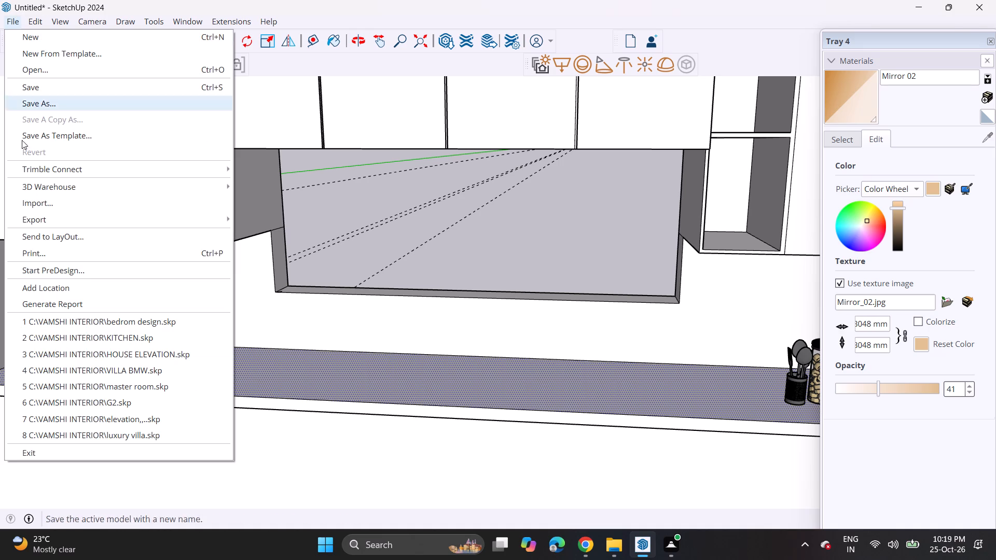
pyautogui.click(29, 213)
pyautogui.click(38, 199)
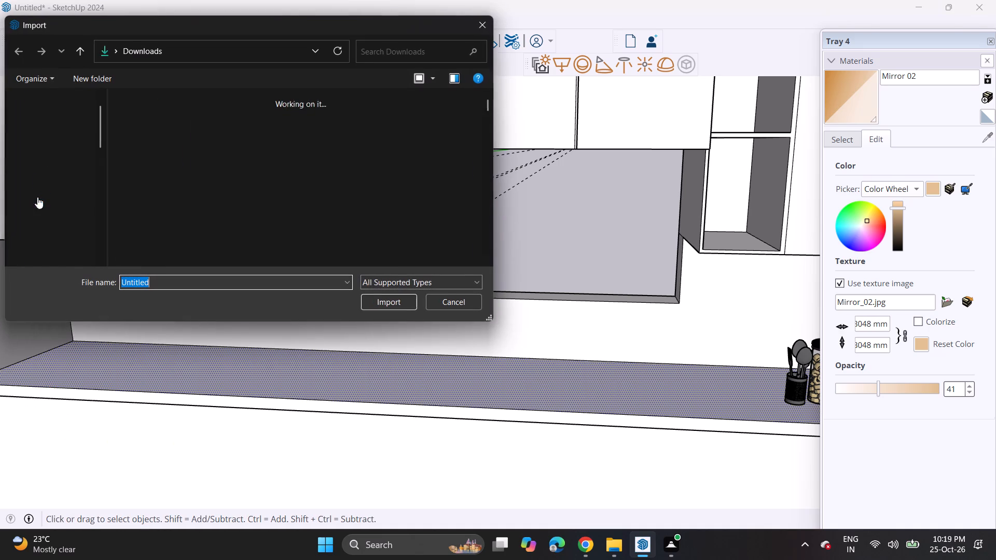
pyautogui.scroll(-10, 258, 146)
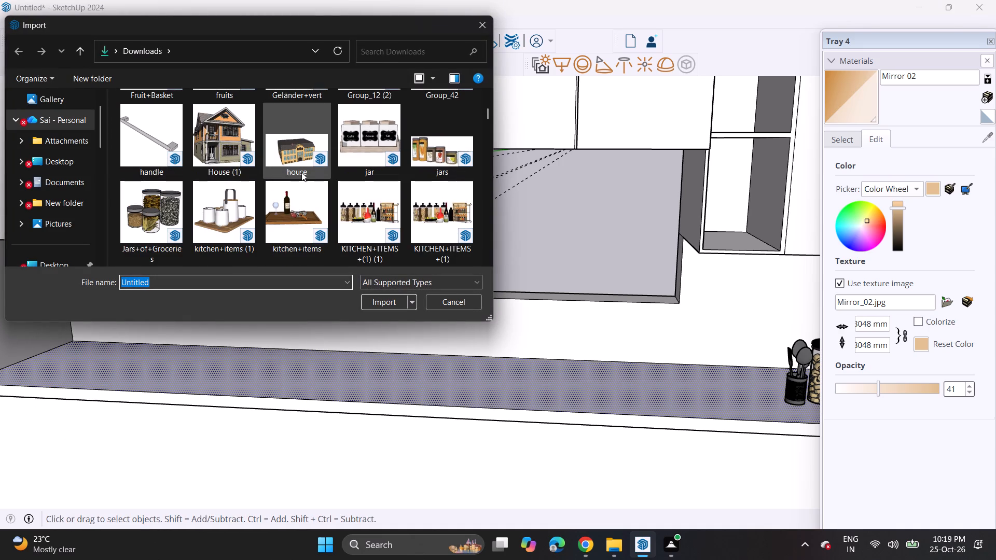
pyautogui.scroll(-3, 307, 175)
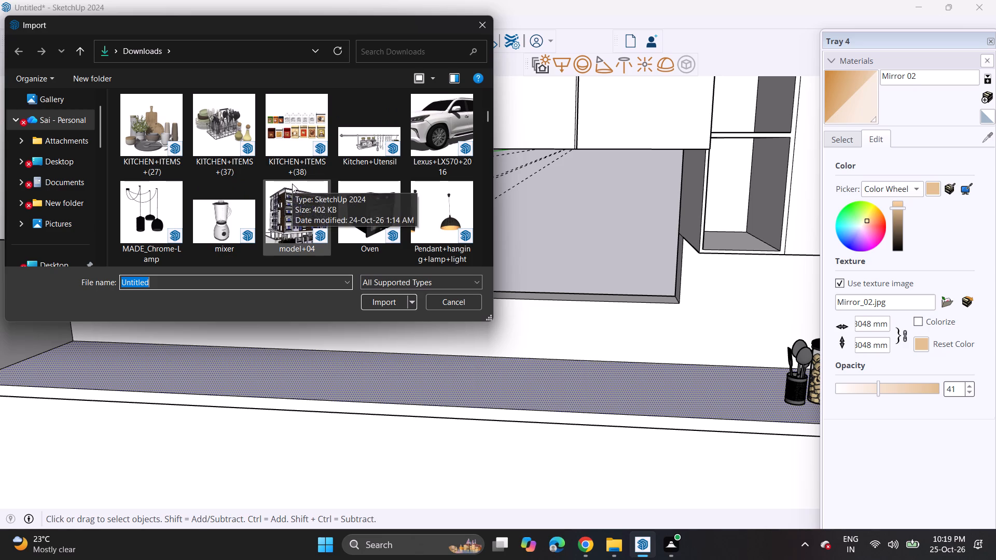
pyautogui.scroll(-2, 292, 184)
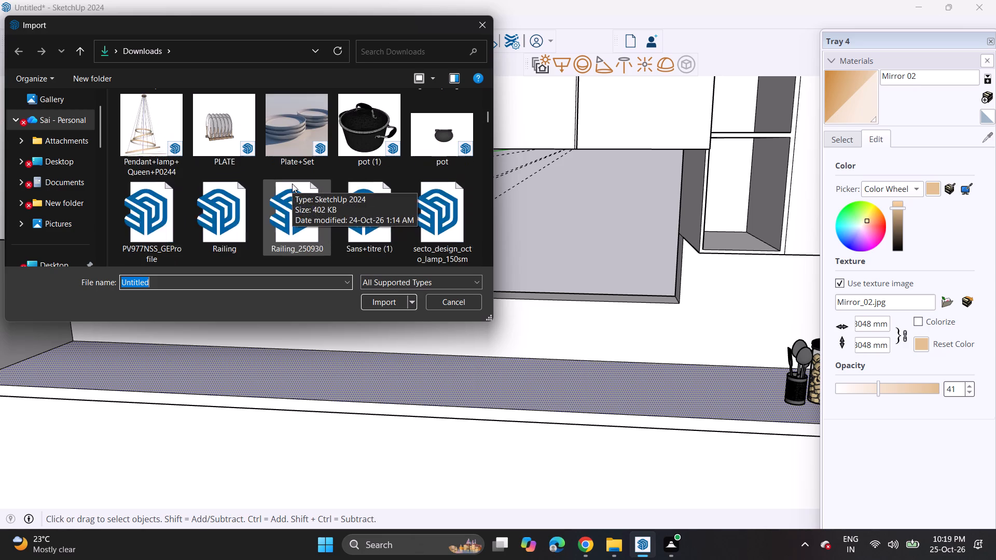
pyautogui.scroll(-1, 292, 184)
pyautogui.scroll(1, 292, 184)
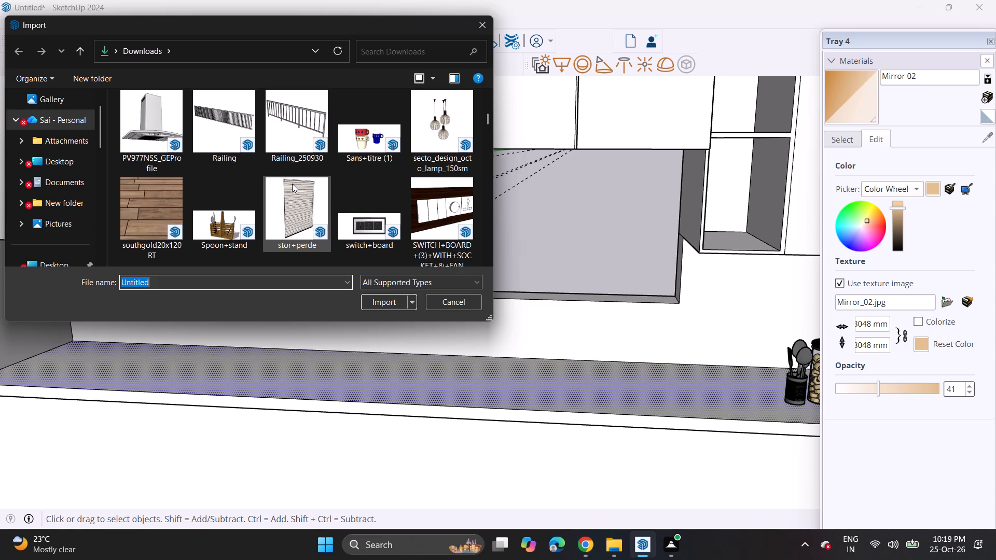
pyautogui.scroll(-5, 292, 184)
pyautogui.scroll(1, 292, 184)
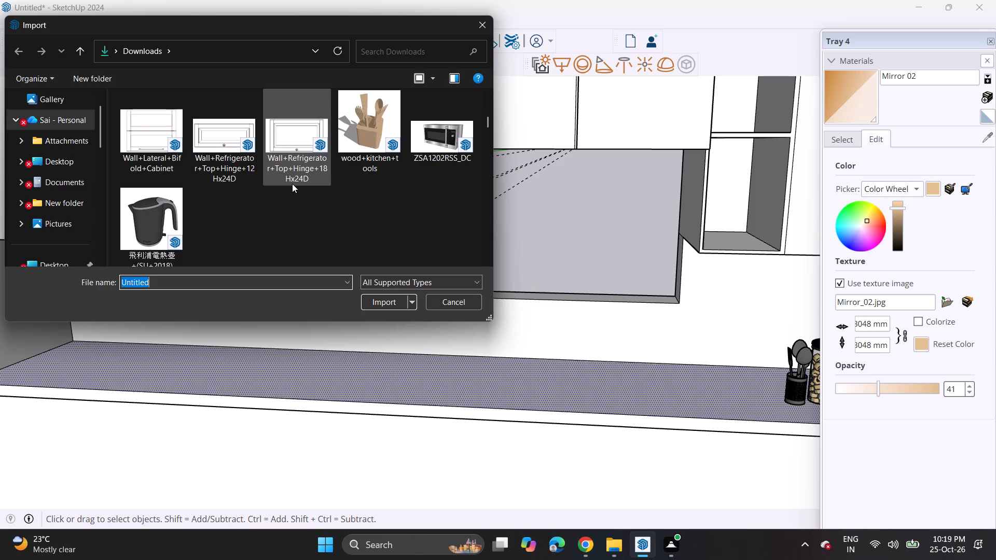
pyautogui.scroll(-1, 292, 184)
pyautogui.scroll(4, 292, 184)
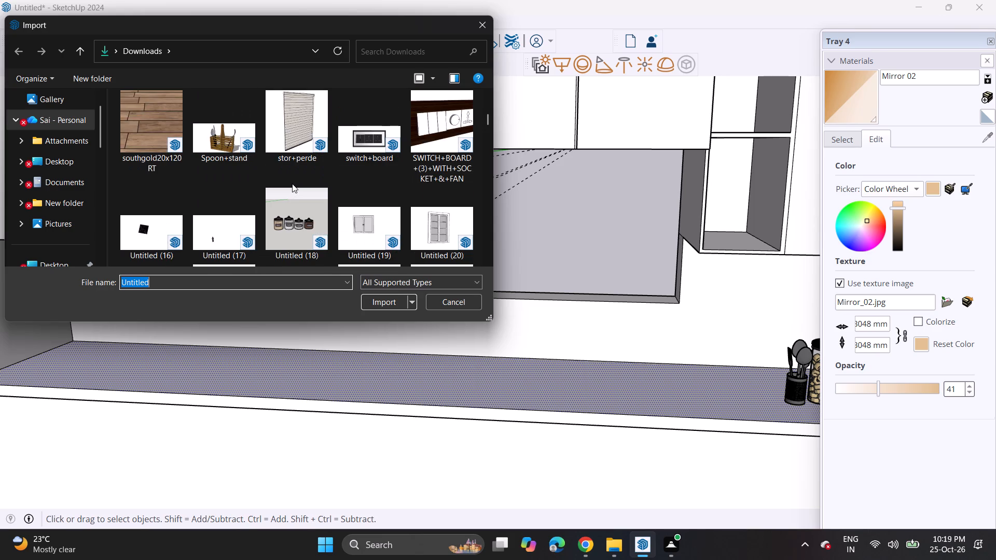
pyautogui.scroll(4, 292, 184)
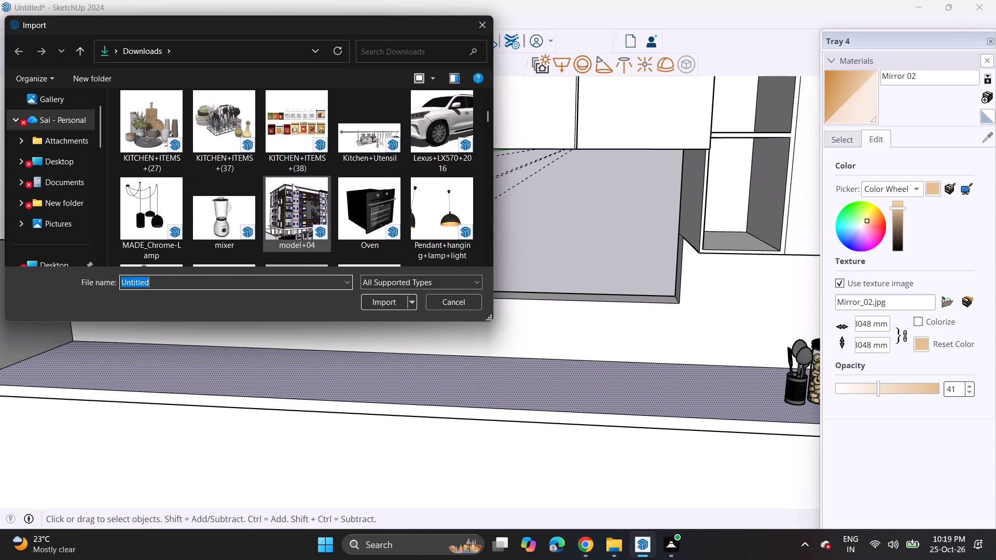
pyautogui.scroll(2, 292, 184)
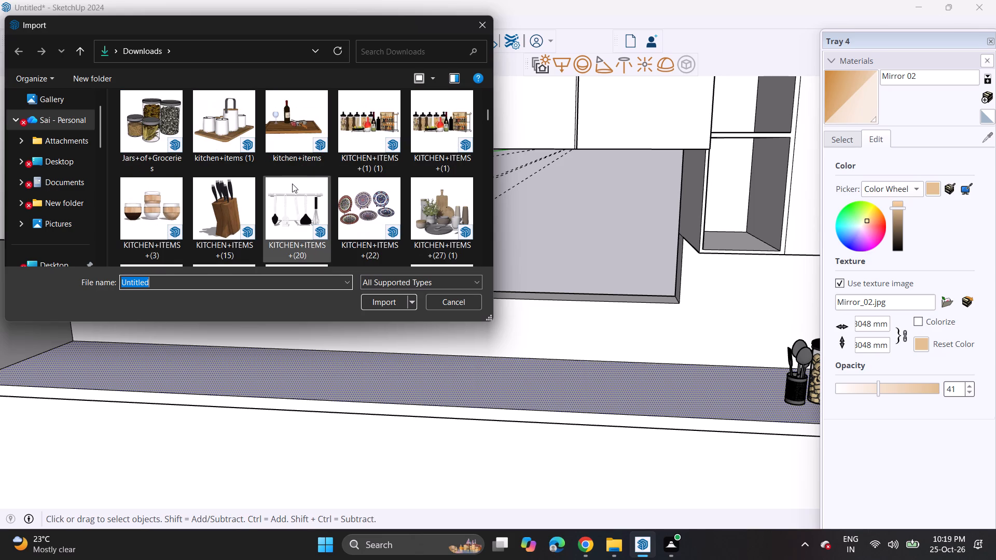
pyautogui.scroll(4, 292, 184)
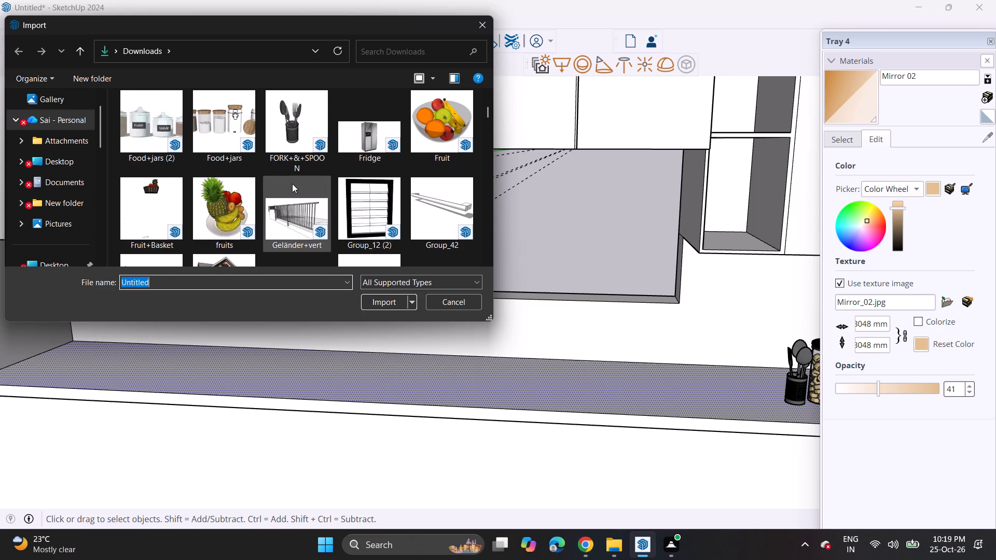
pyautogui.scroll(3, 292, 184)
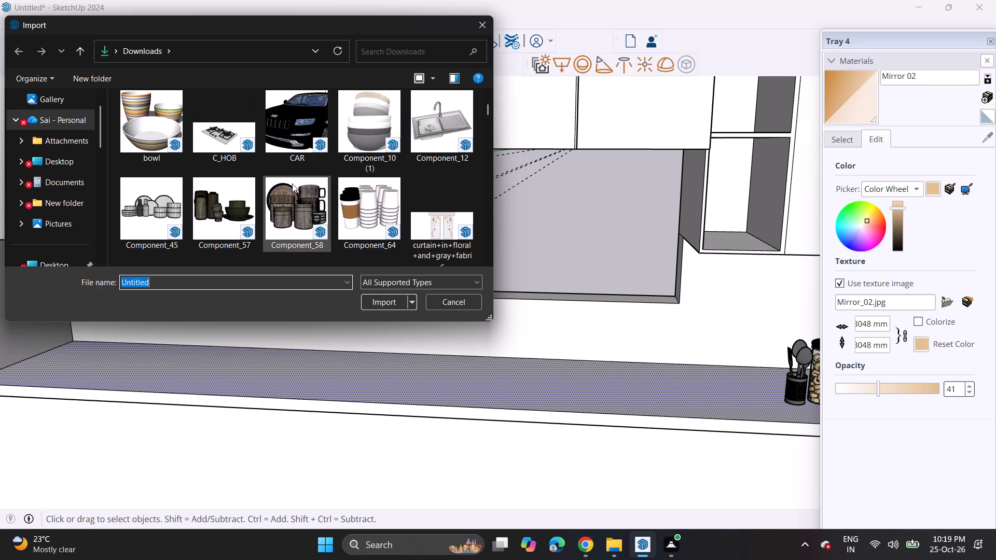
pyautogui.click(228, 116)
pyautogui.click(372, 305)
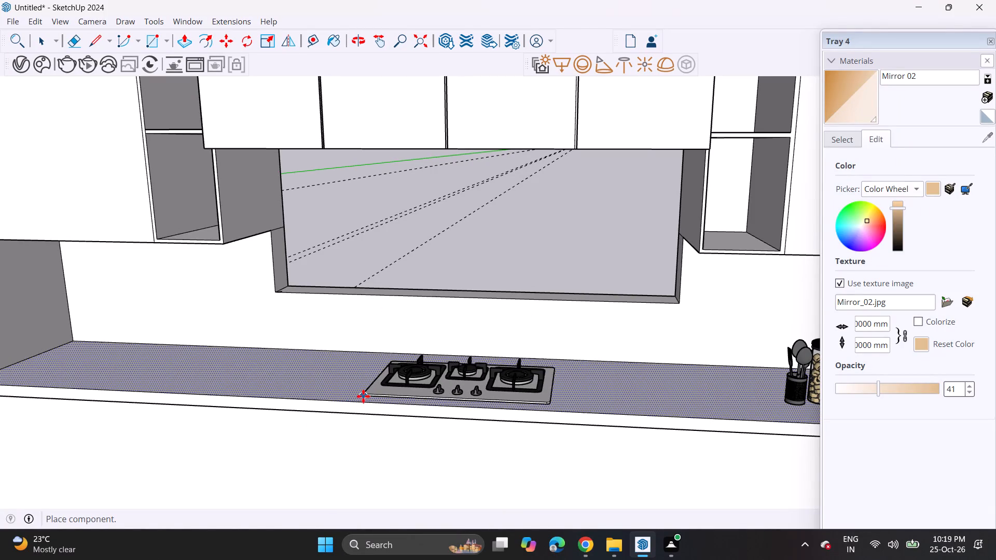
pyautogui.click(354, 392)
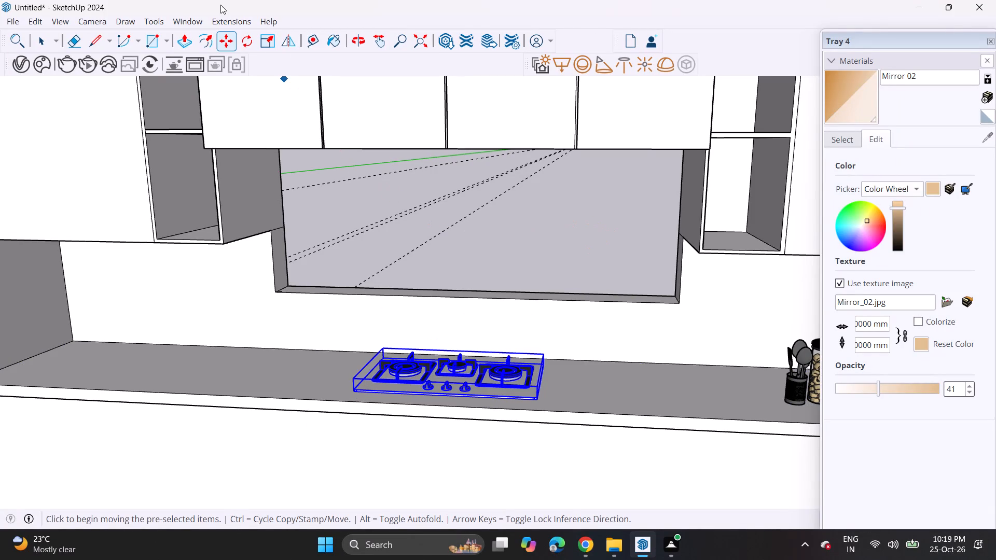
# Enlarge the hob slightly by scaling it uniformly from its upper back corner and its opposite front corner.
pyautogui.click(268, 42)
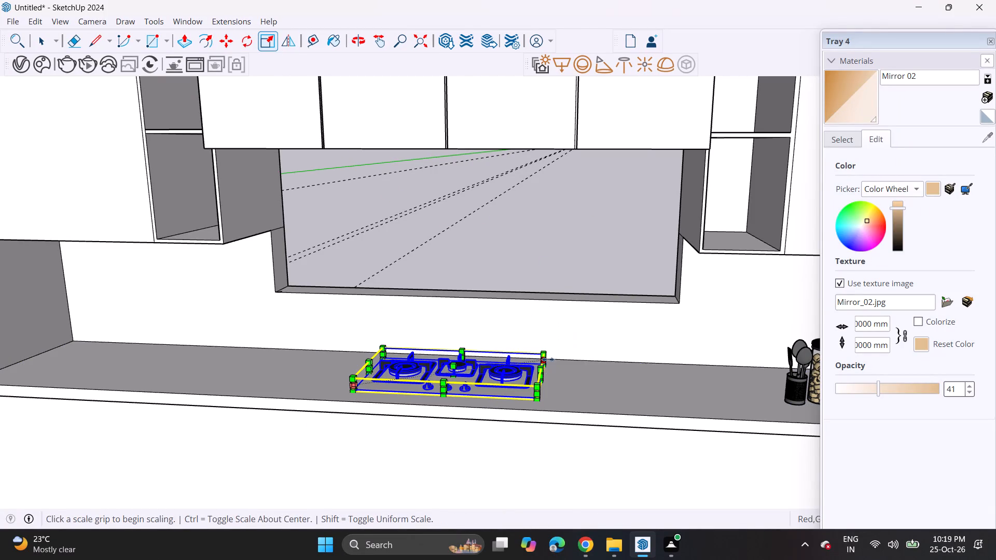
pyautogui.click(543, 352)
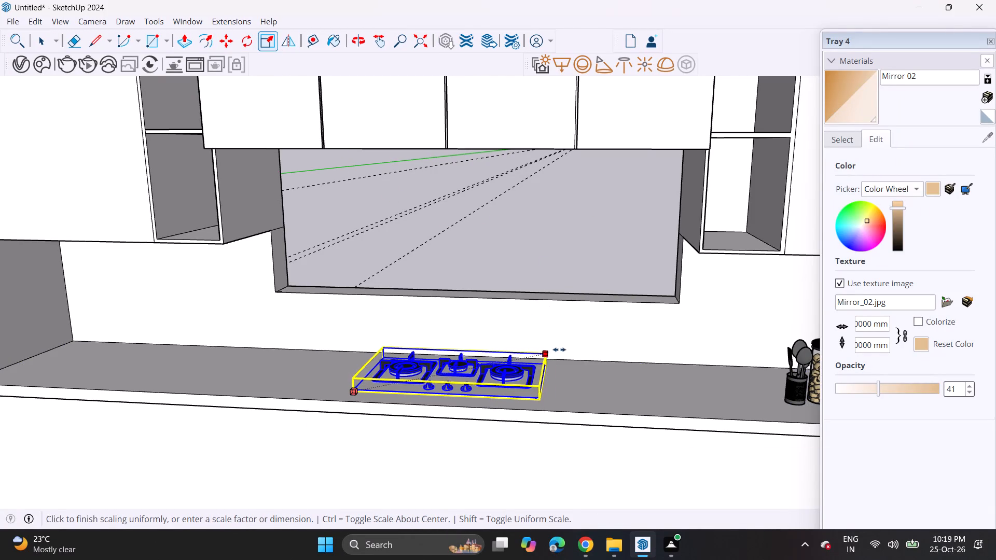
pyautogui.click(577, 345)
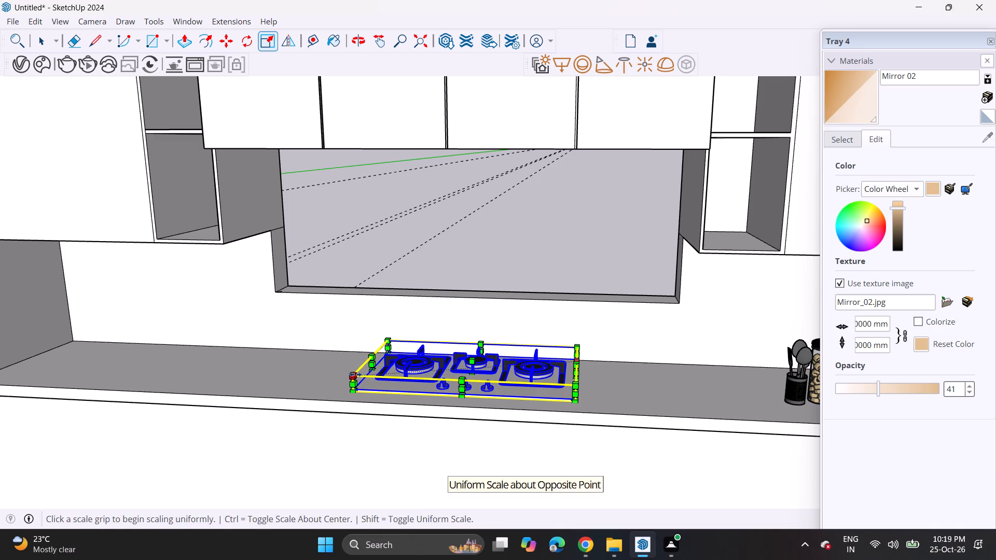
pyautogui.click(355, 374)
pyautogui.click(330, 374)
pyautogui.press('space')
pyautogui.click(514, 218)
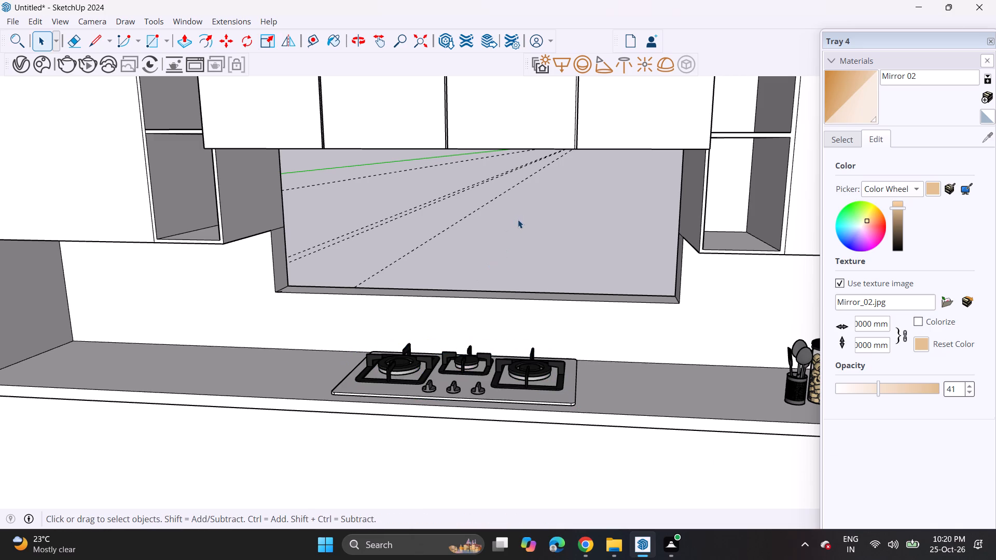
# Import the pot (1) model from the Downloads folder and place it in front of the kitchen window.
pyautogui.moveTo(511, 282); pyautogui.dragTo(526, 287, button='middle')
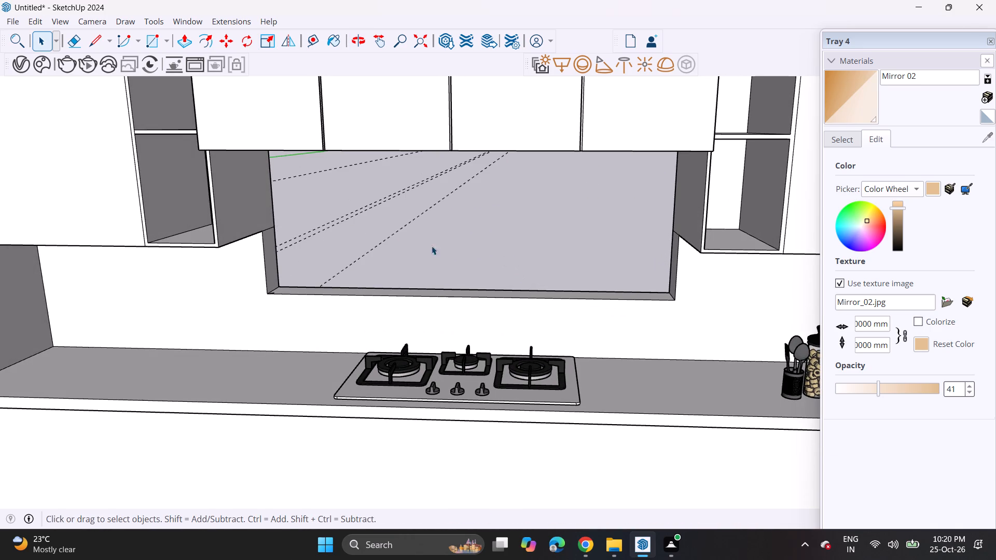
pyautogui.click(10, 20)
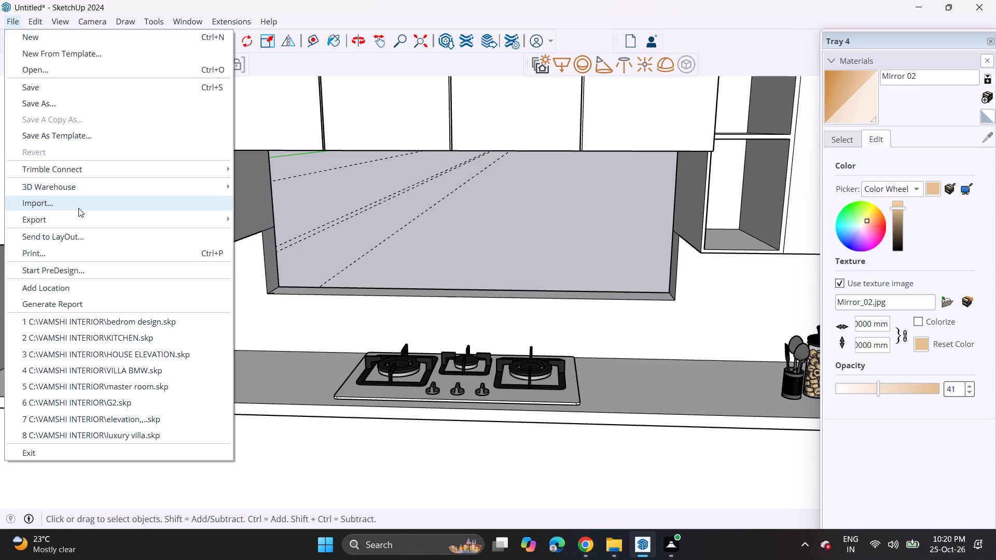
pyautogui.click(78, 208)
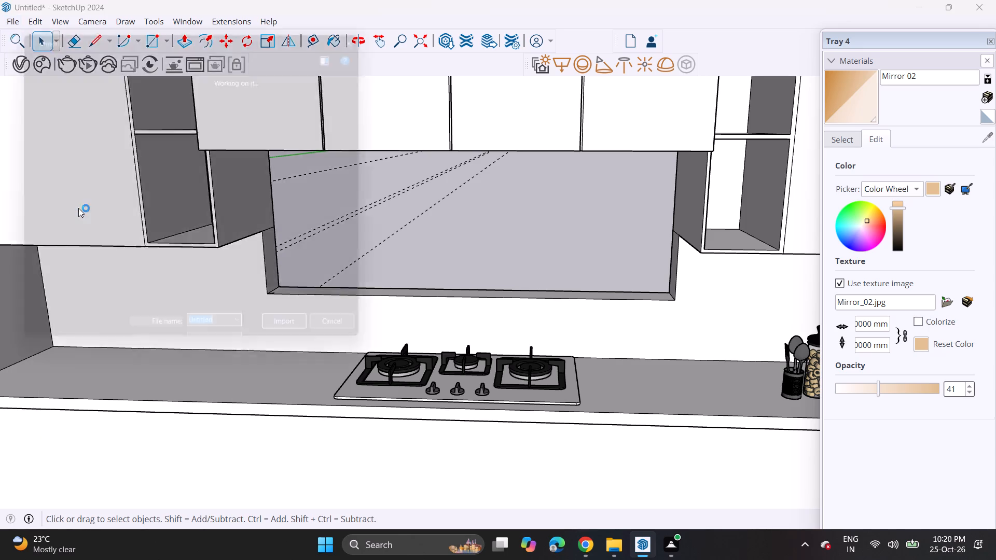
pyautogui.scroll(-1, 278, 200)
pyautogui.scroll(1, 278, 200)
pyautogui.scroll(-12, 278, 200)
pyautogui.scroll(1, 290, 206)
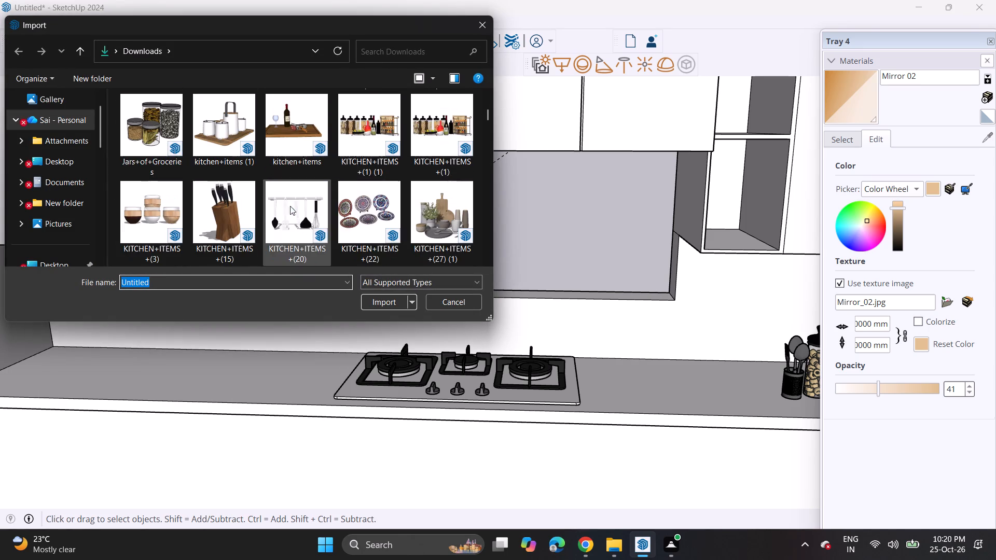
pyautogui.scroll(-4, 359, 203)
pyautogui.click(375, 150)
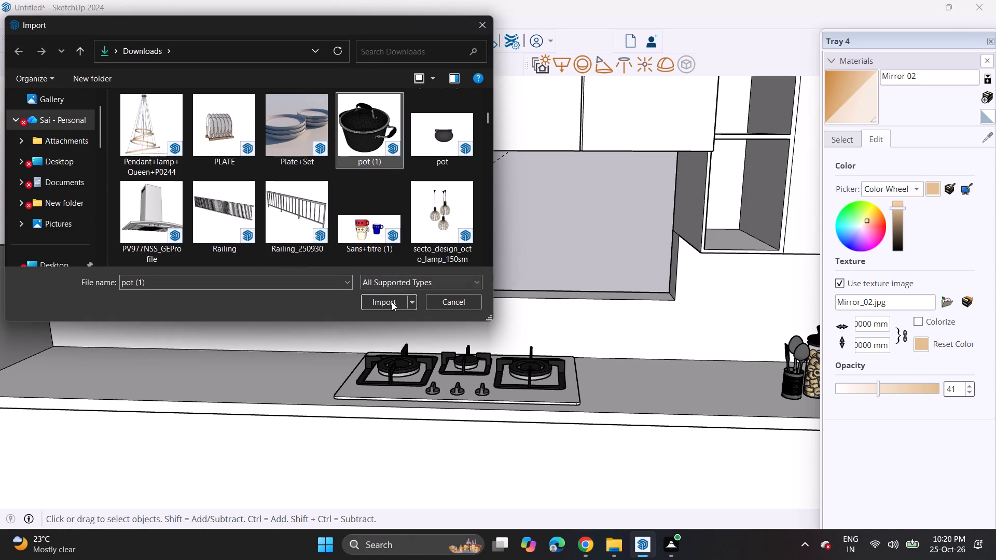
pyautogui.click(393, 300)
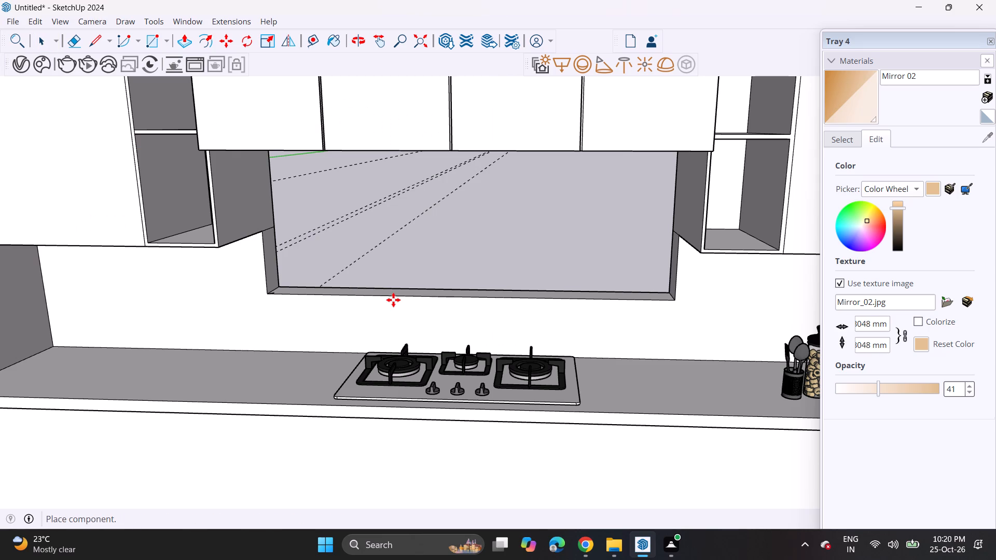
pyautogui.click(419, 254)
# Move the pot down onto the hob's large burner nearest the utensil holder.
pyautogui.click(496, 254)
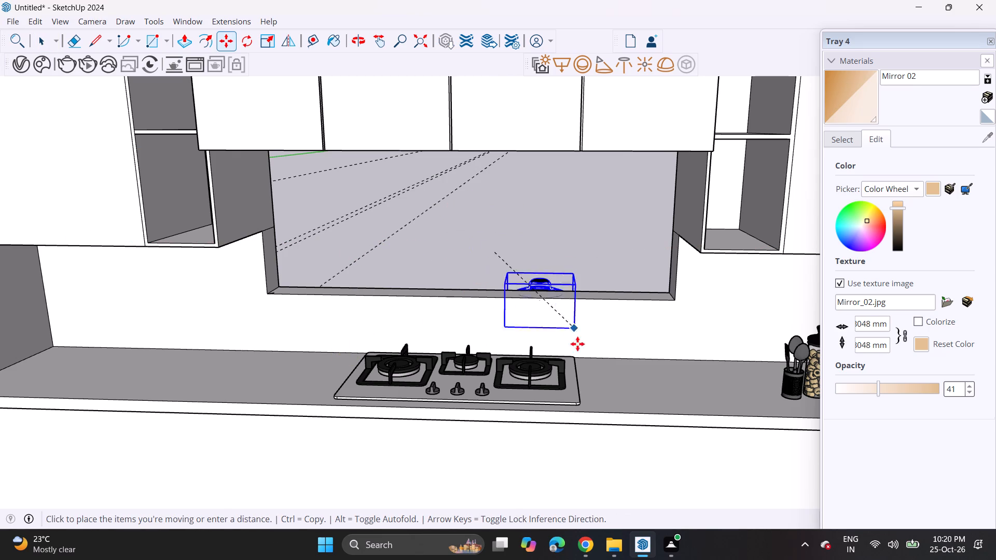
pyautogui.scroll(1, 571, 371)
pyautogui.scroll(-1, 571, 377)
pyautogui.scroll(2, 571, 379)
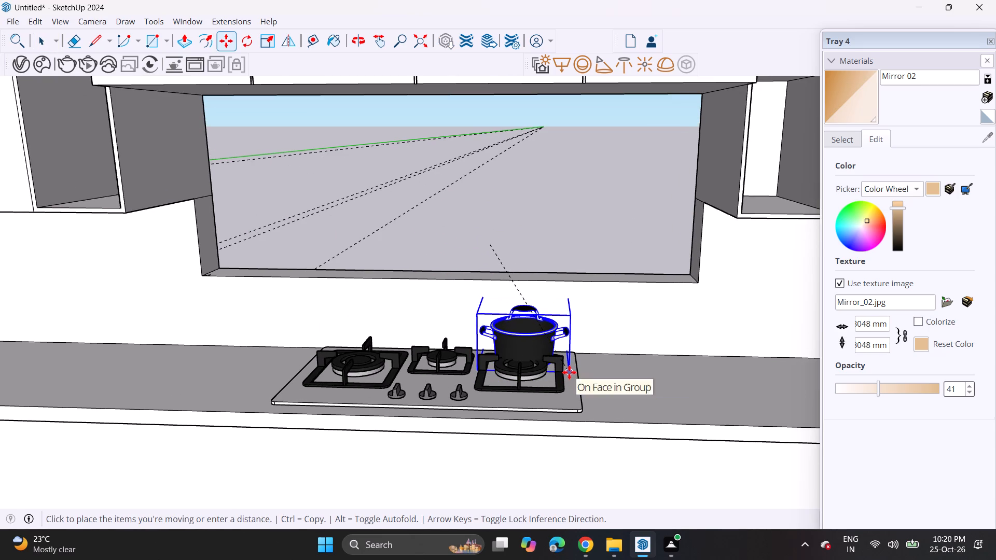
pyautogui.click(569, 372)
pyautogui.moveTo(563, 359); pyautogui.dragTo(447, 327, button='middle')
pyautogui.click(597, 366)
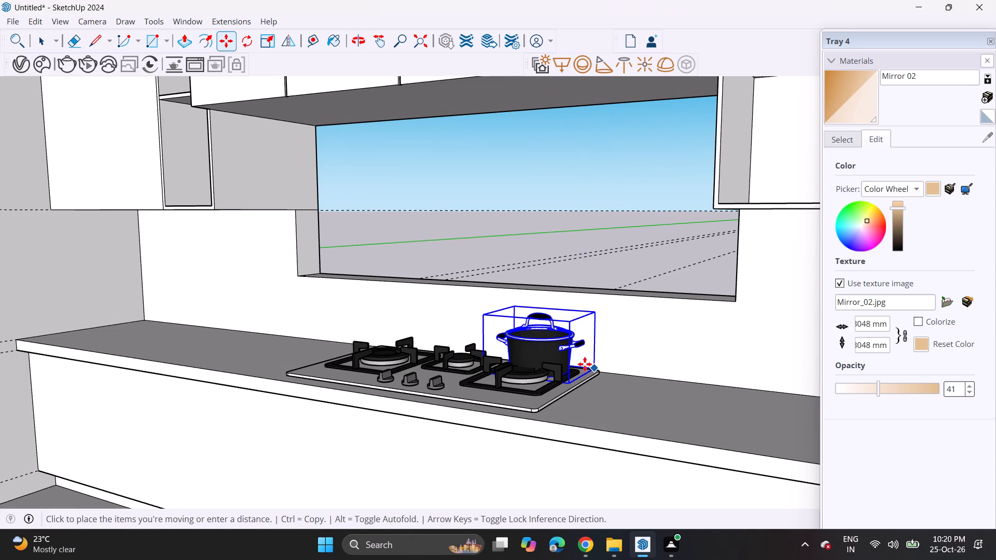
pyautogui.click(571, 374)
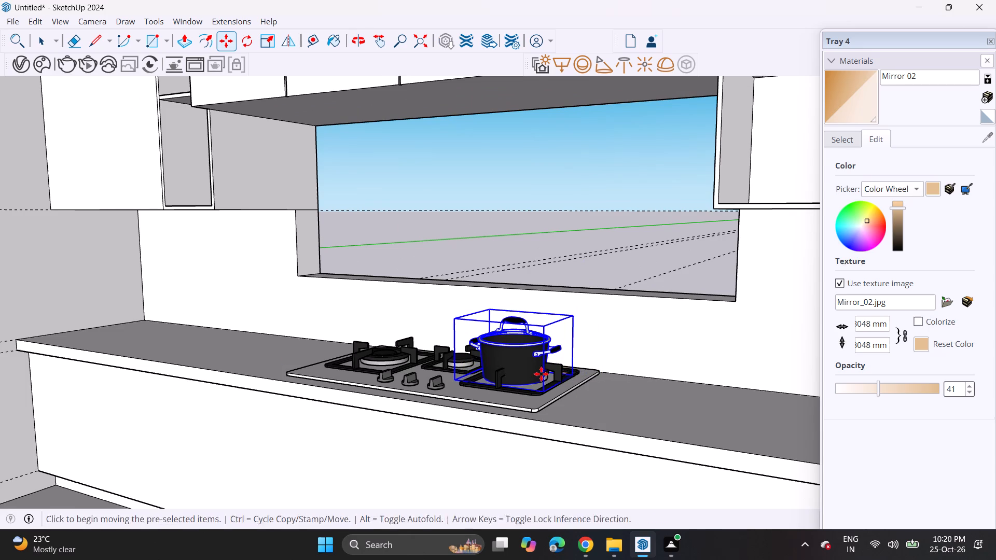
# Raise the pot so its base clears the burner's pan supports.
pyautogui.moveTo(451, 375); pyautogui.dragTo(568, 408, button='middle')
pyautogui.scroll(6, 535, 403)
pyautogui.moveTo(526, 403); pyautogui.dragTo(546, 329, button='middle')
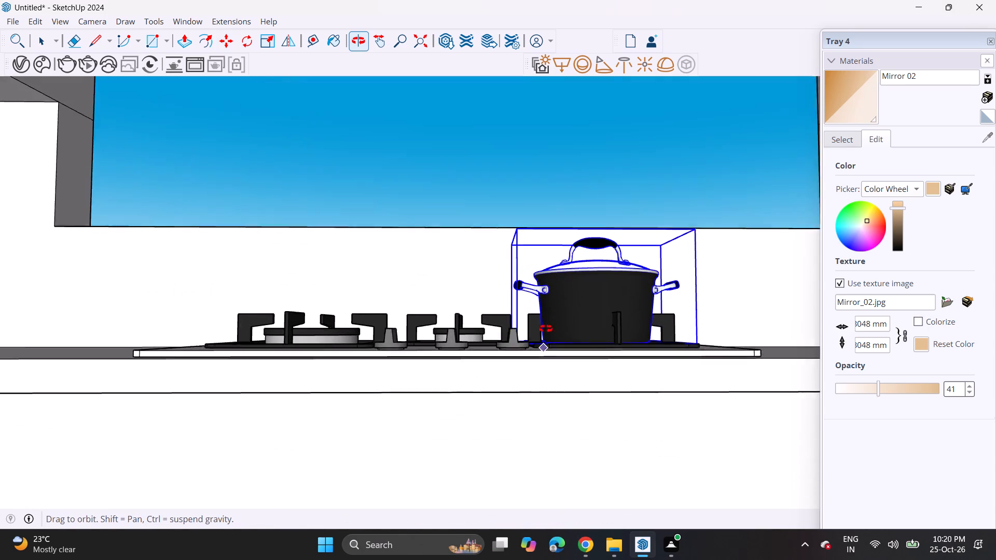
pyautogui.moveTo(546, 329); pyautogui.dragTo(542, 337, button='middle')
pyautogui.click(514, 355)
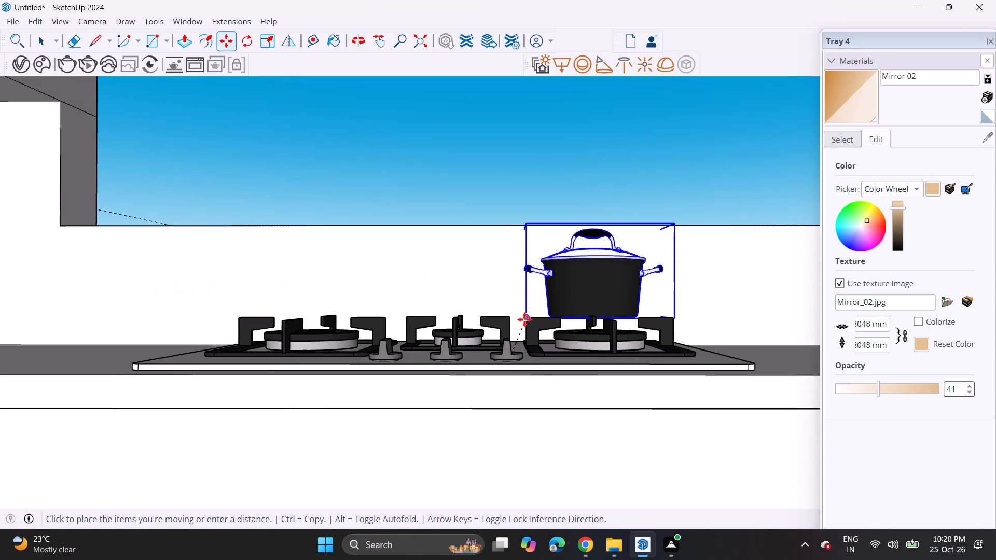
pyautogui.click(524, 319)
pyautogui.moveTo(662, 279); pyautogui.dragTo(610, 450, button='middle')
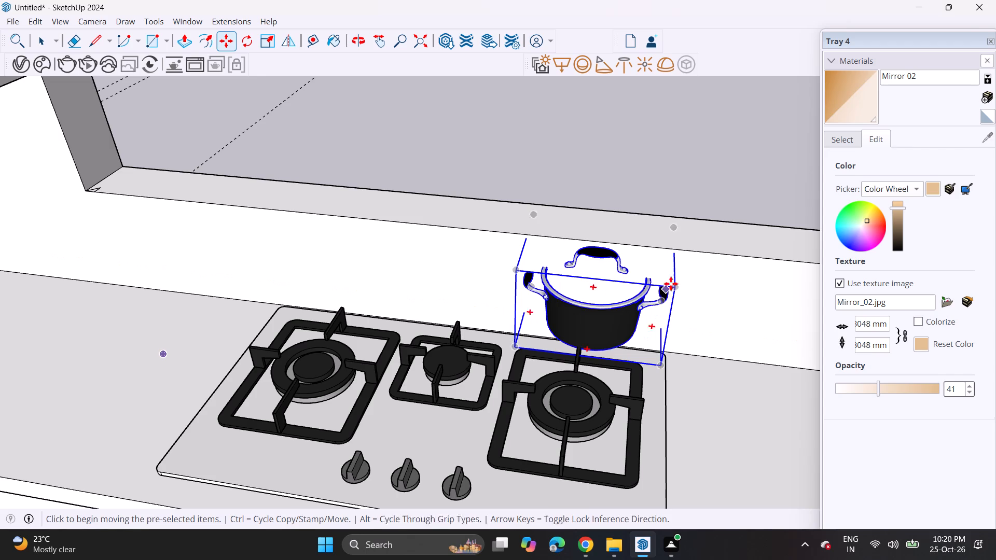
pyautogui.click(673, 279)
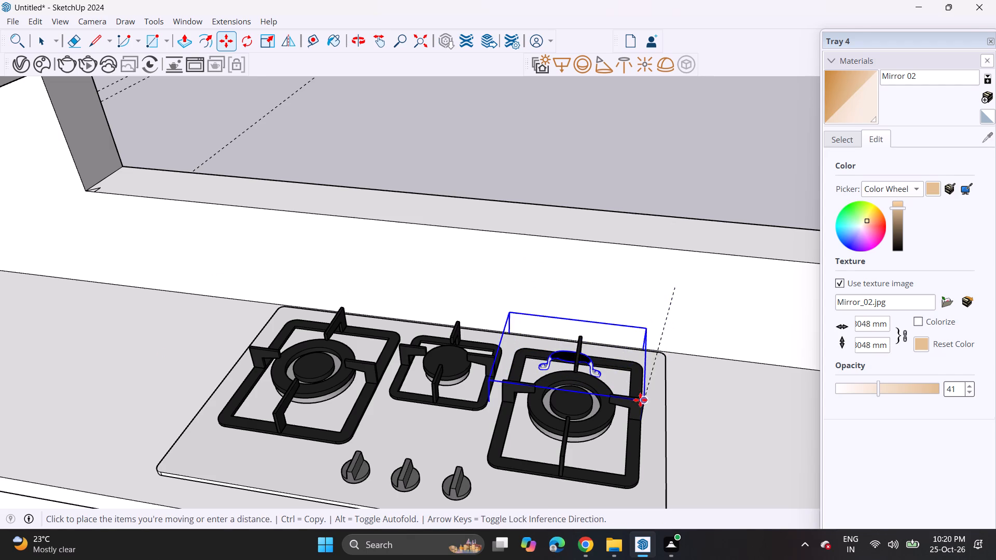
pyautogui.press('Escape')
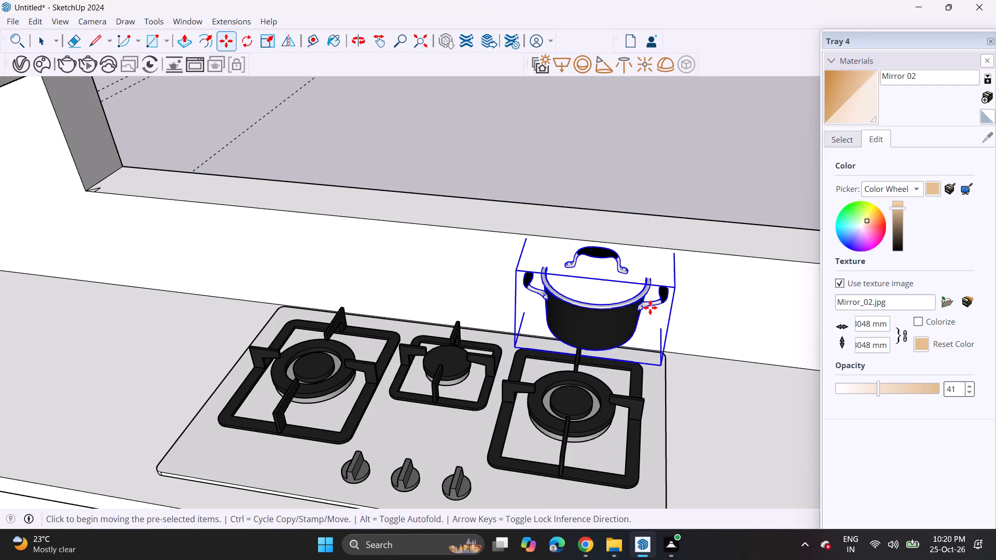
# Move the raised pot forward from the wall so it sits over the large burner nearest the utensil holder.
pyautogui.moveTo(667, 381); pyautogui.dragTo(481, 276, button='middle')
pyautogui.click(685, 354)
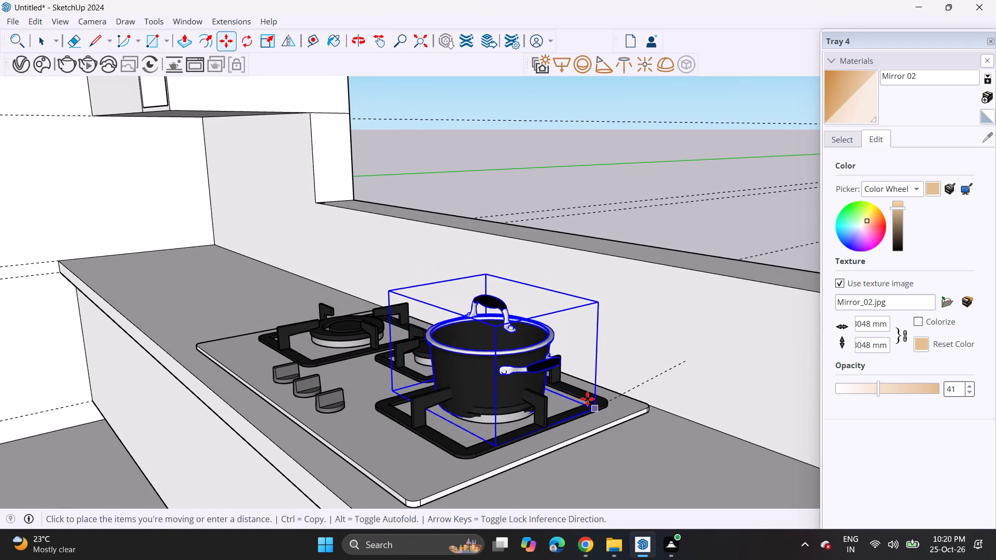
pyautogui.click(590, 408)
pyautogui.click(501, 441)
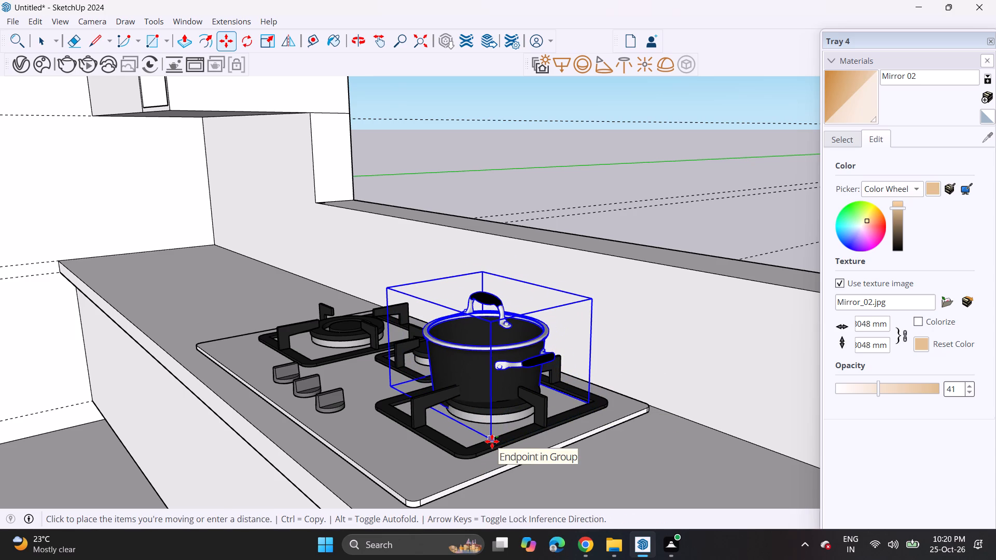
pyautogui.click(492, 441)
# Lift the pot again to the height of the burner's pan supports.
pyautogui.moveTo(455, 444); pyautogui.dragTo(659, 383, button='middle')
pyautogui.scroll(1, 472, 442)
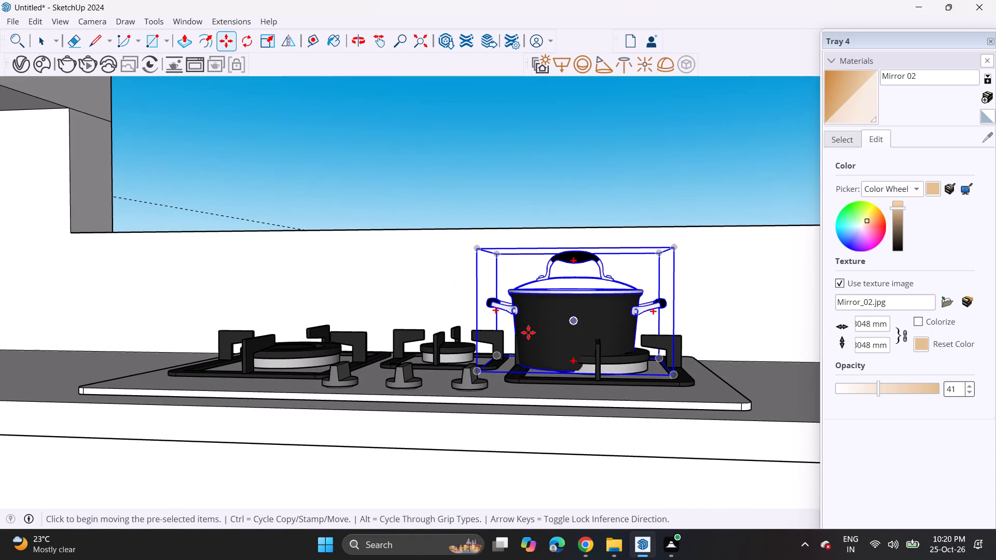
pyautogui.click(472, 374)
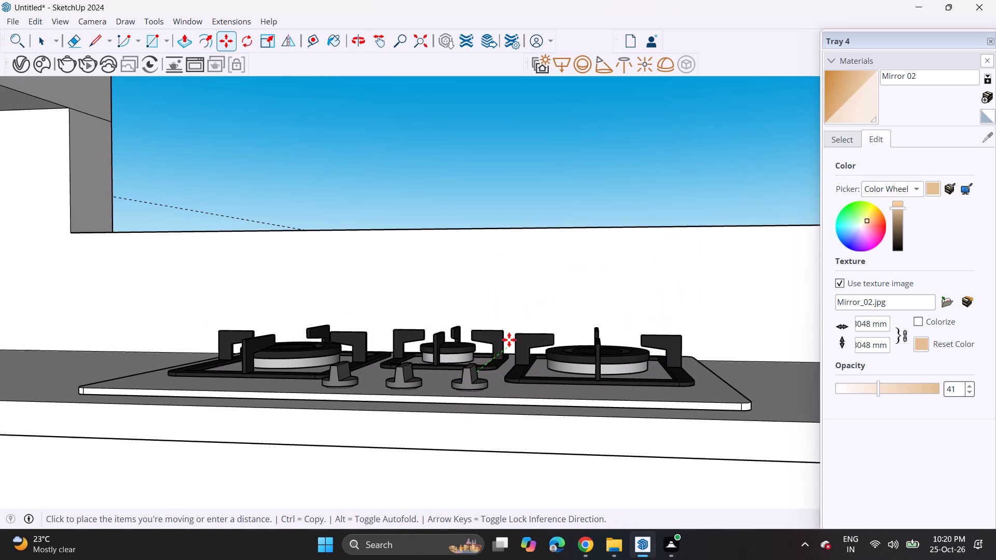
pyautogui.click(513, 341)
# Shift the pot horizontally toward the front of the hob to align it over the burner, and deselect it.
pyautogui.moveTo(658, 319); pyautogui.dragTo(500, 429, button='middle')
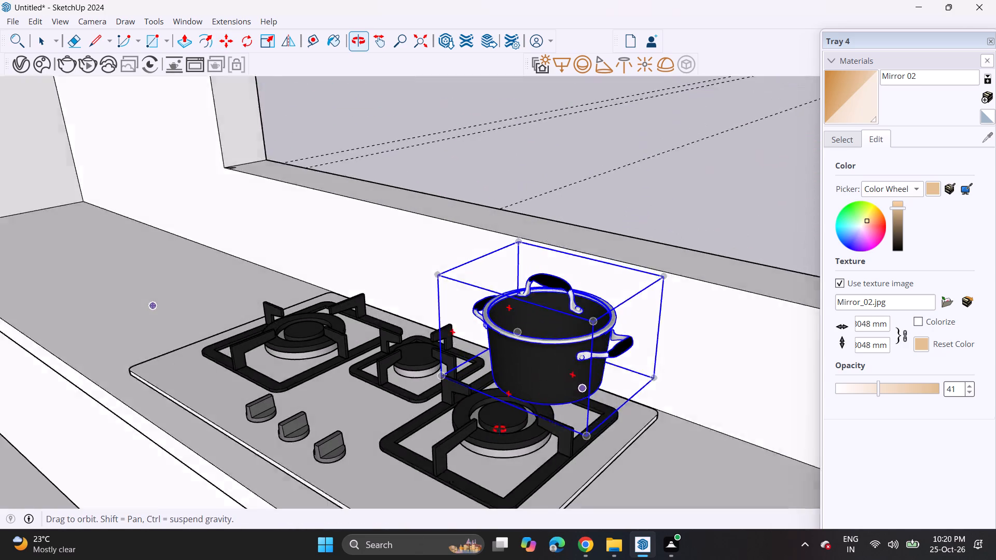
pyautogui.moveTo(500, 429); pyautogui.dragTo(468, 446, button='middle')
pyautogui.click(583, 335)
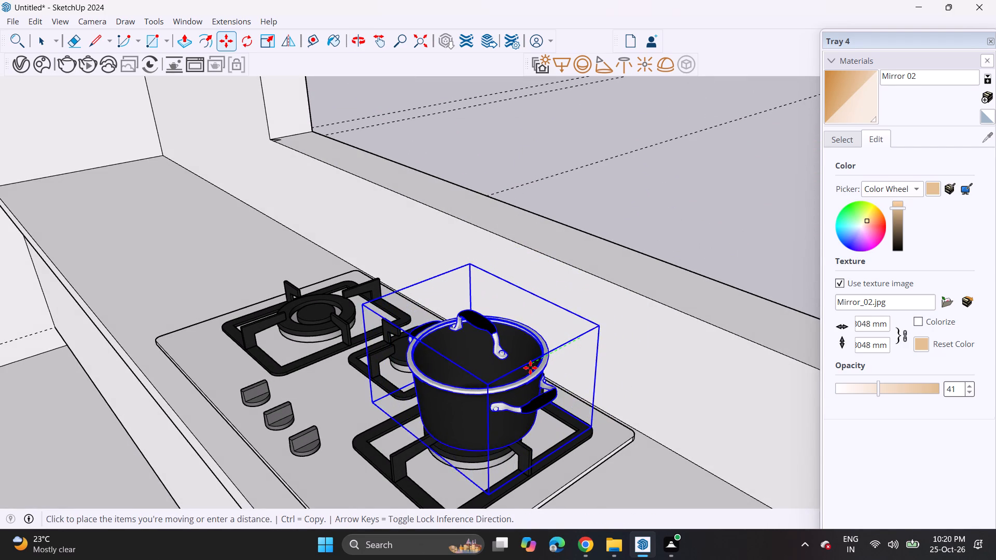
pyautogui.click(528, 369)
pyautogui.moveTo(465, 472); pyautogui.dragTo(615, 361, button='middle')
pyautogui.press('space')
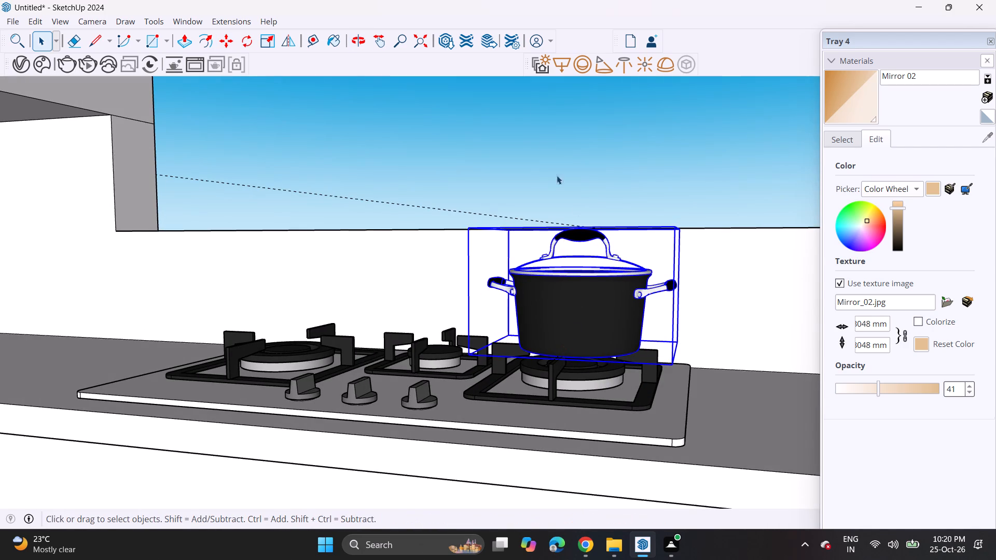
pyautogui.moveTo(525, 159); pyautogui.dragTo(525, 164)
# Browse the importable models in the Downloads folder for another kitchen item to add.
pyautogui.scroll(-5, 494, 209)
pyautogui.moveTo(413, 327); pyautogui.dragTo(468, 335, button='middle')
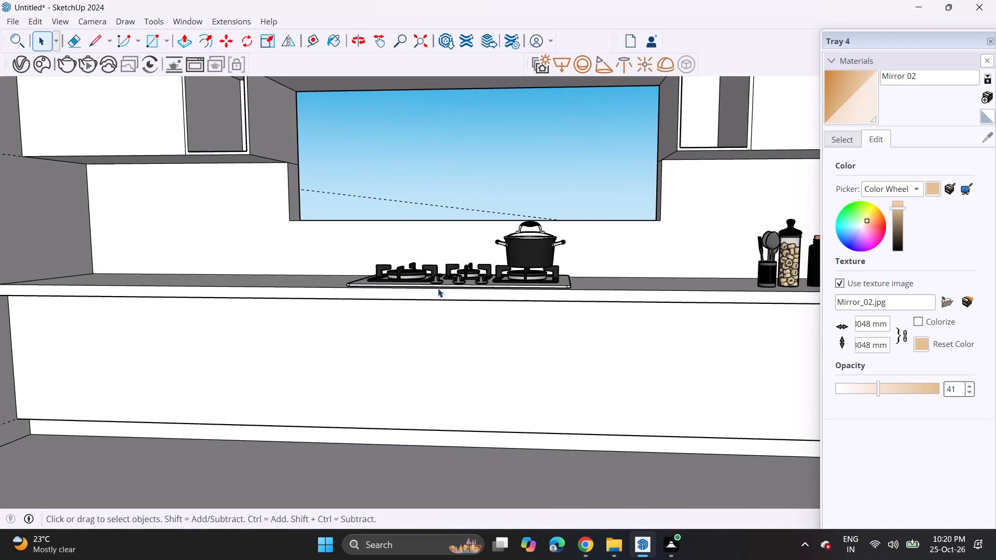
pyautogui.keyDown('shift'); pyautogui.moveTo(423, 295); pyautogui.dragTo(381, 320, button='middle'); pyautogui.keyUp('shift')
pyautogui.moveTo(410, 325); pyautogui.dragTo(440, 322, button='middle')
pyautogui.scroll(-1, 438, 322)
pyautogui.click(16, 24)
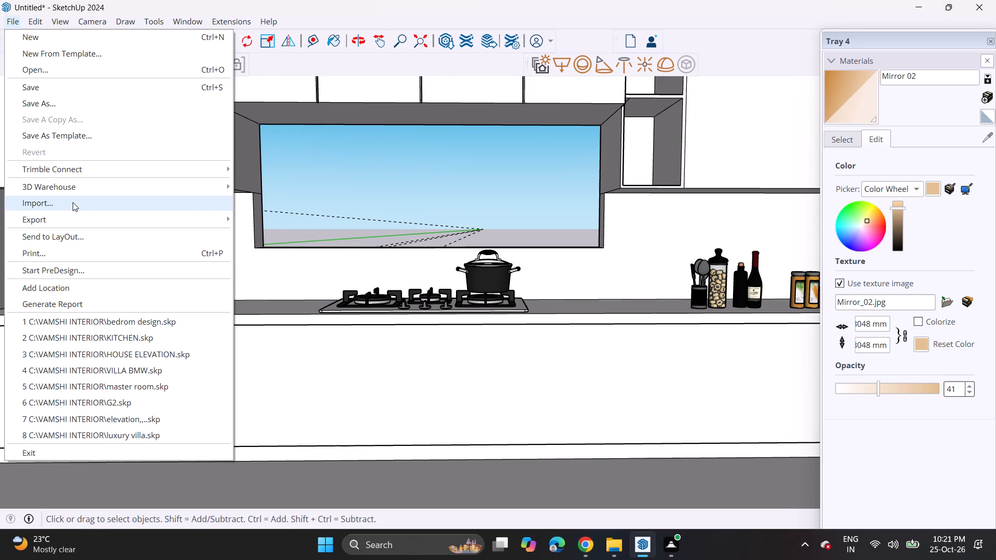
pyautogui.click(73, 202)
pyautogui.scroll(-4, 288, 159)
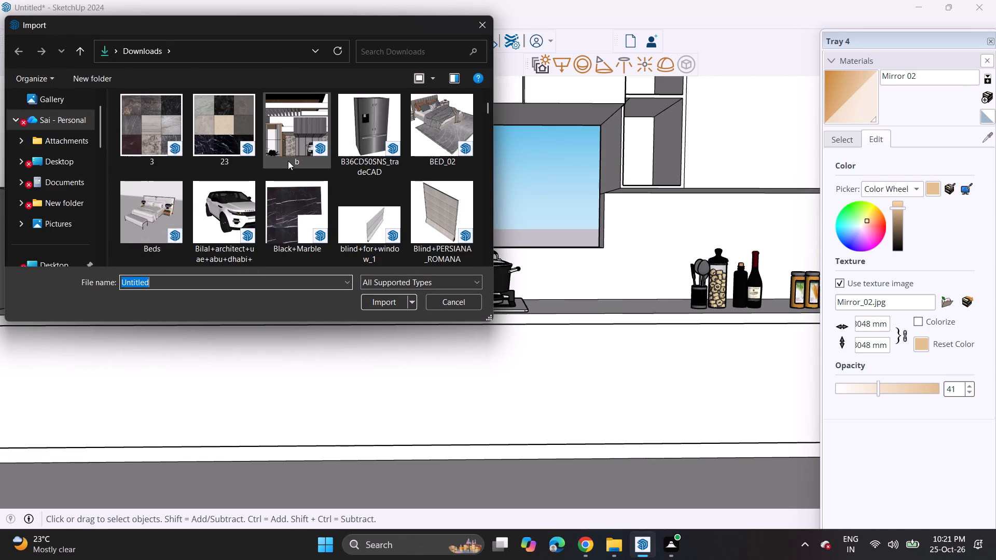
pyautogui.scroll(-5, 288, 161)
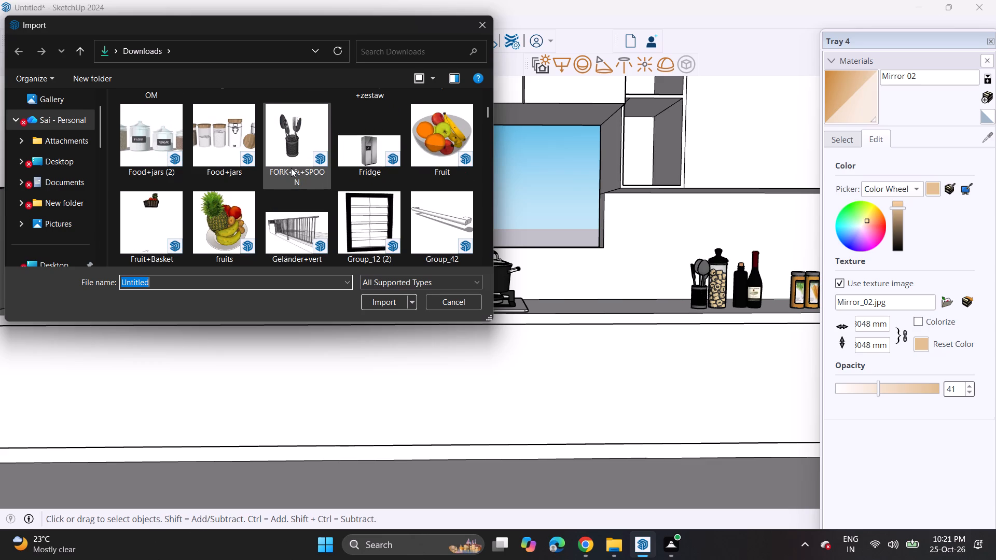
pyautogui.scroll(-1, 292, 181)
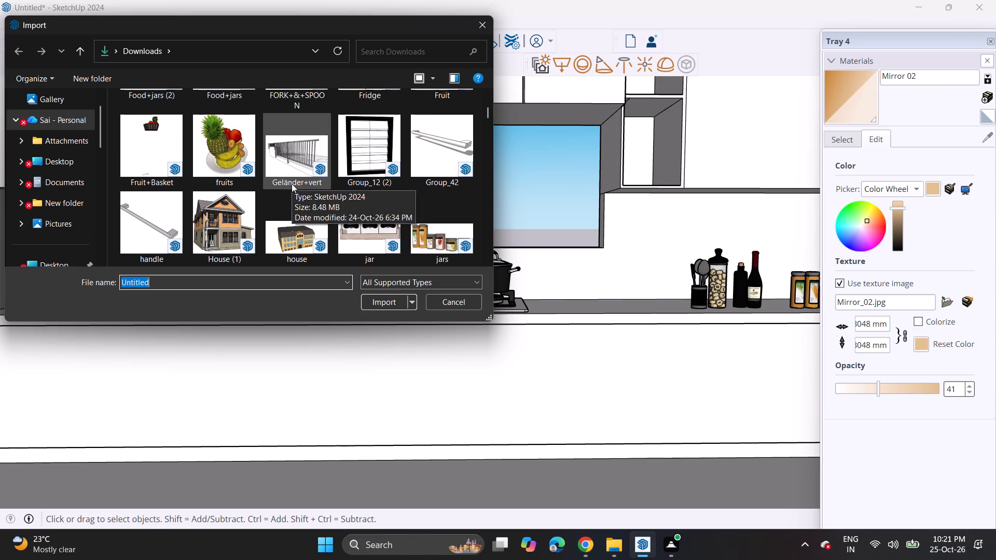
pyautogui.scroll(-4, 292, 184)
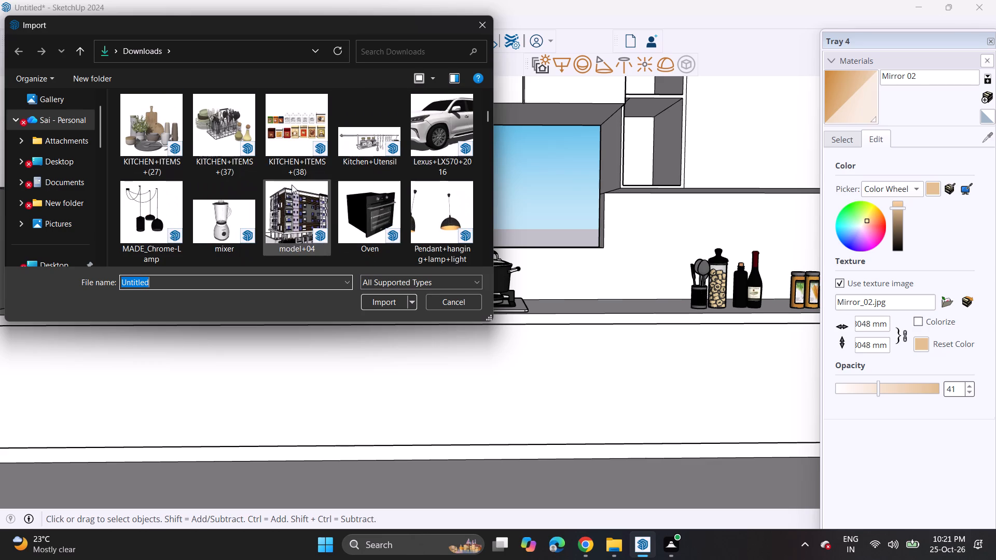
pyautogui.scroll(-2, 292, 185)
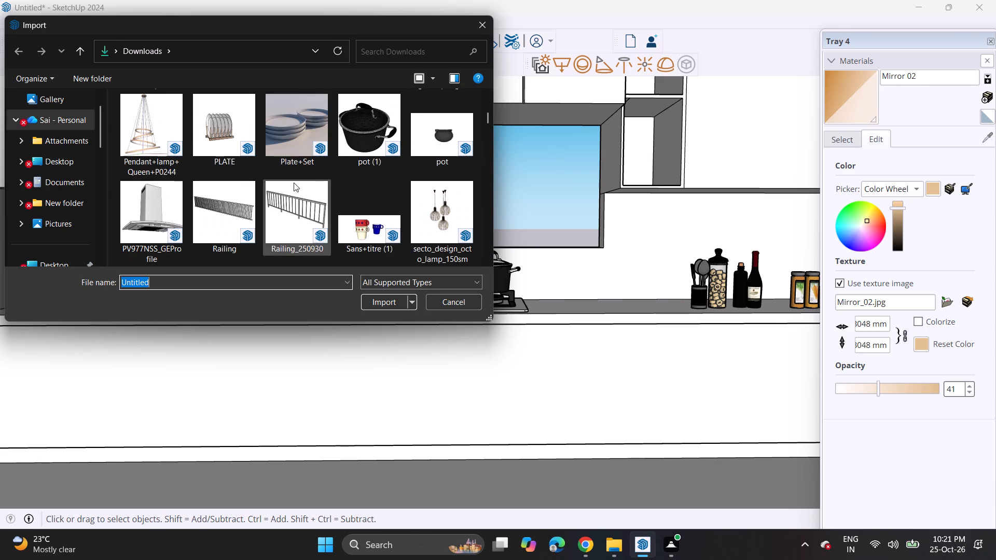
pyautogui.scroll(-1, 294, 183)
pyautogui.scroll(3, 294, 183)
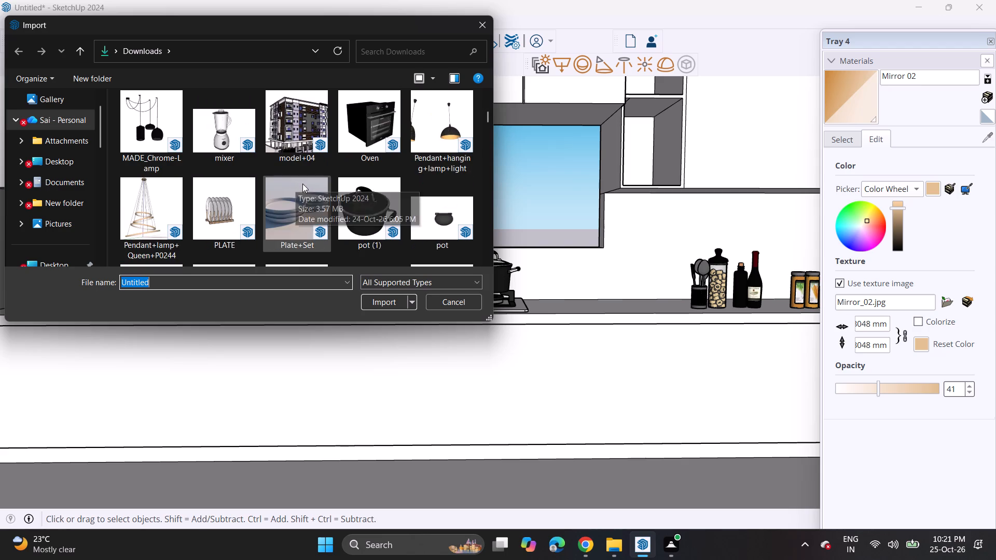
pyautogui.scroll(-7, 421, 209)
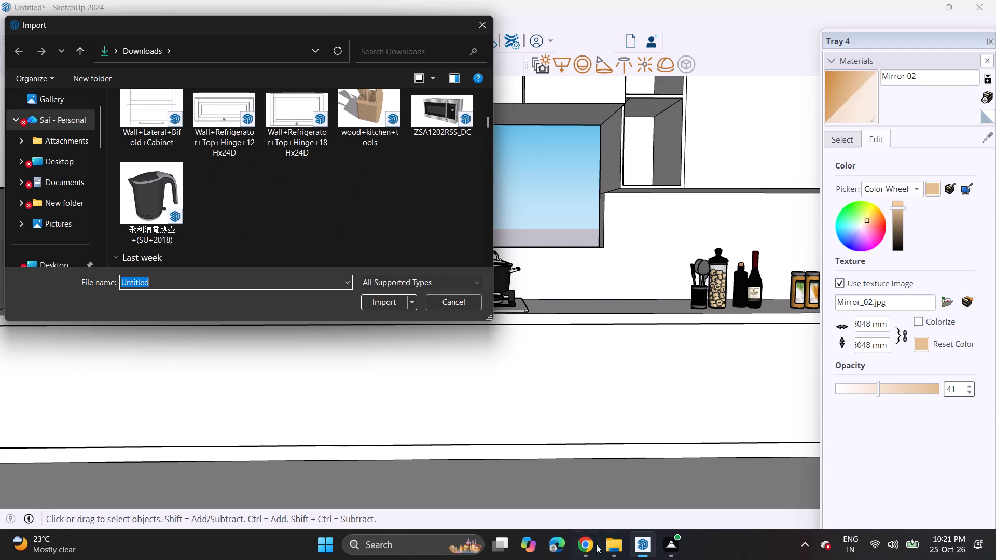
# Switch to 3D Warehouse in Chrome and search the models for "bowl".
pyautogui.click(594, 548)
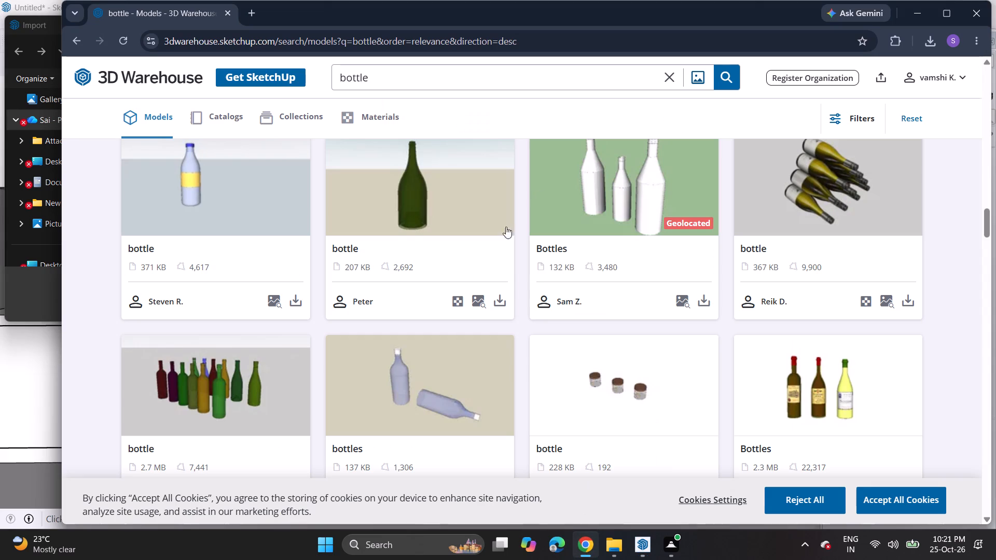
pyautogui.click(667, 83)
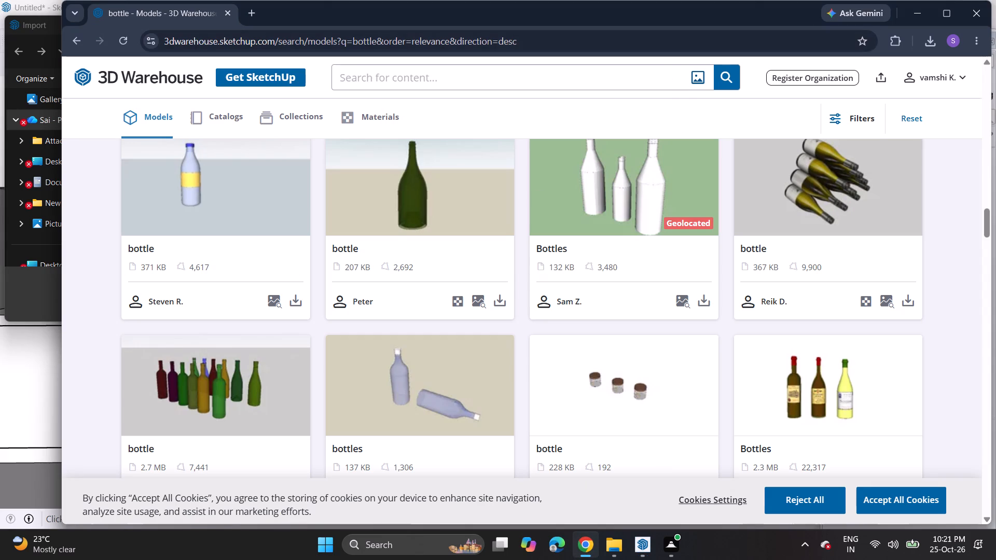
pyautogui.write('boe')
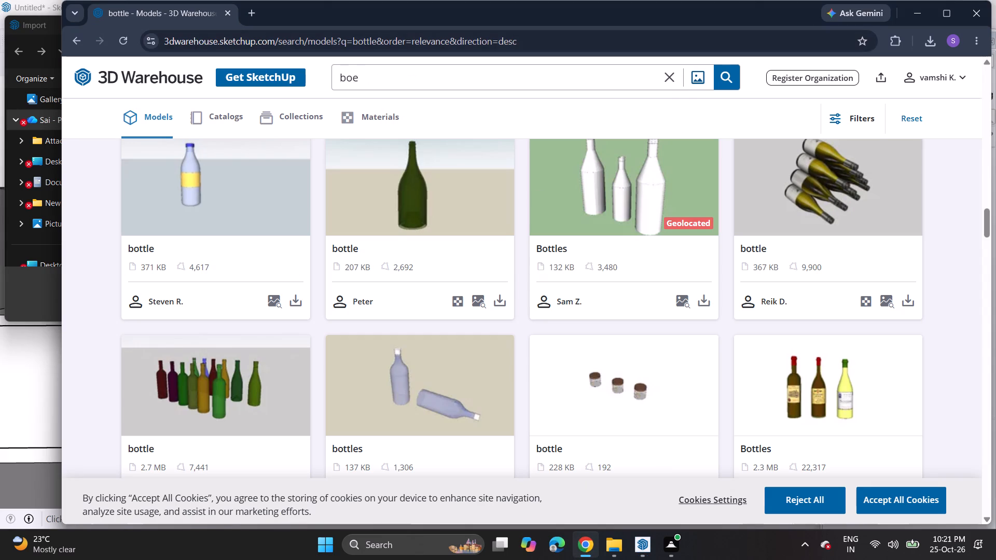
pyautogui.press('BackSpace')
pyautogui.write('wl')
pyautogui.press('Return')
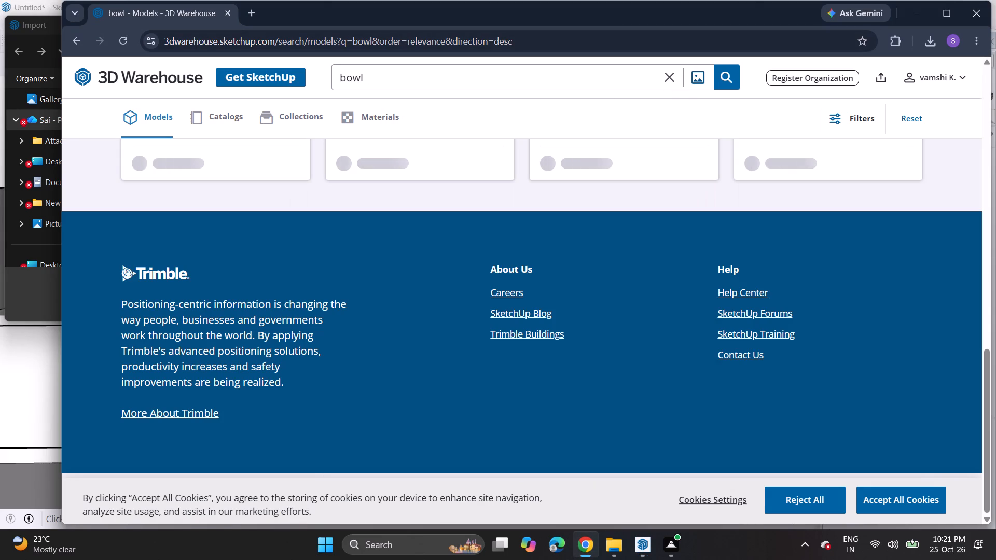
# Look through the 3D Warehouse results for "bowl" to find a bowl model suited to the kitchen.
pyautogui.scroll(10, 452, 258)
pyautogui.scroll(-1, 453, 257)
pyautogui.scroll(4, 453, 257)
pyautogui.scroll(-1, 453, 257)
pyautogui.scroll(12, 453, 257)
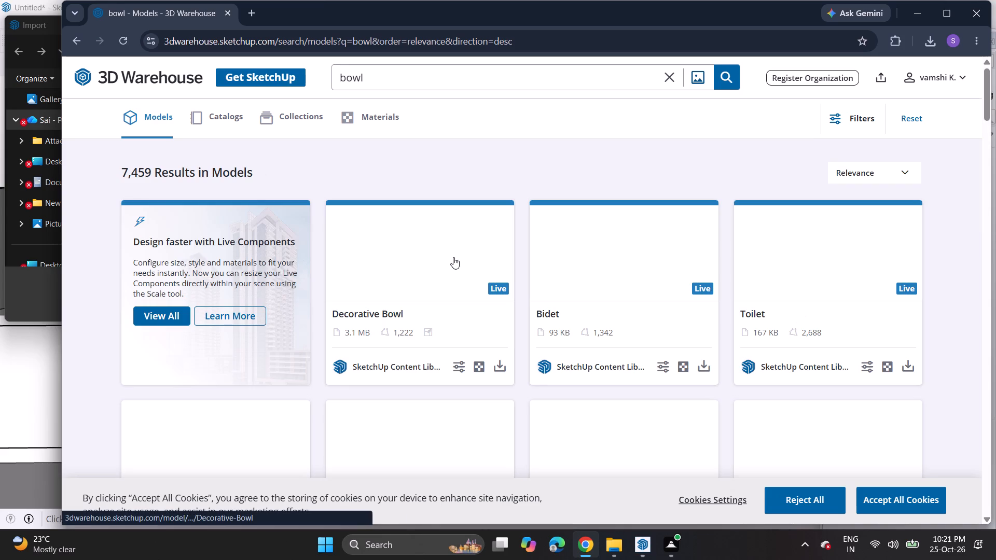
pyautogui.scroll(-3, 442, 271)
pyautogui.scroll(1, 442, 272)
pyautogui.scroll(-2, 442, 272)
pyautogui.scroll(8, 442, 272)
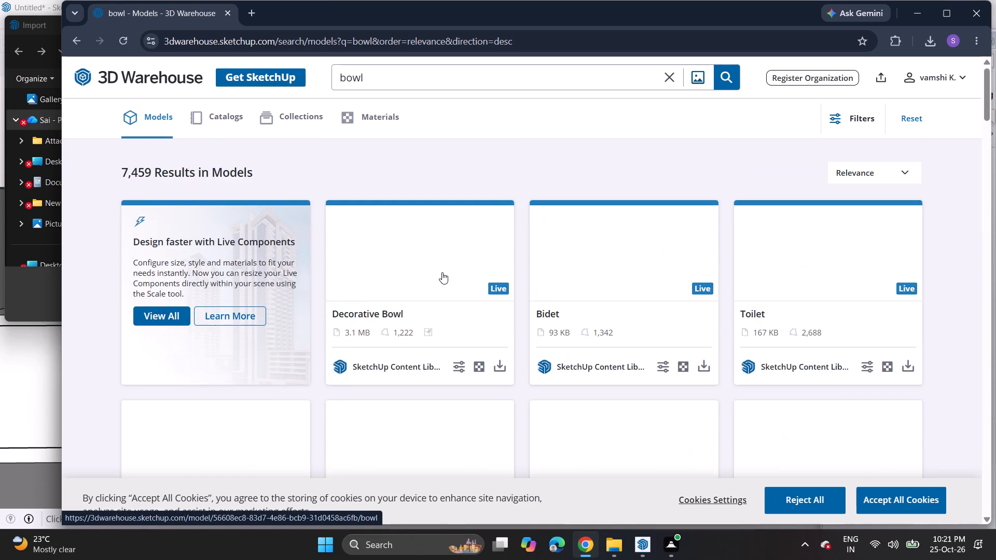
pyautogui.scroll(-7, 442, 272)
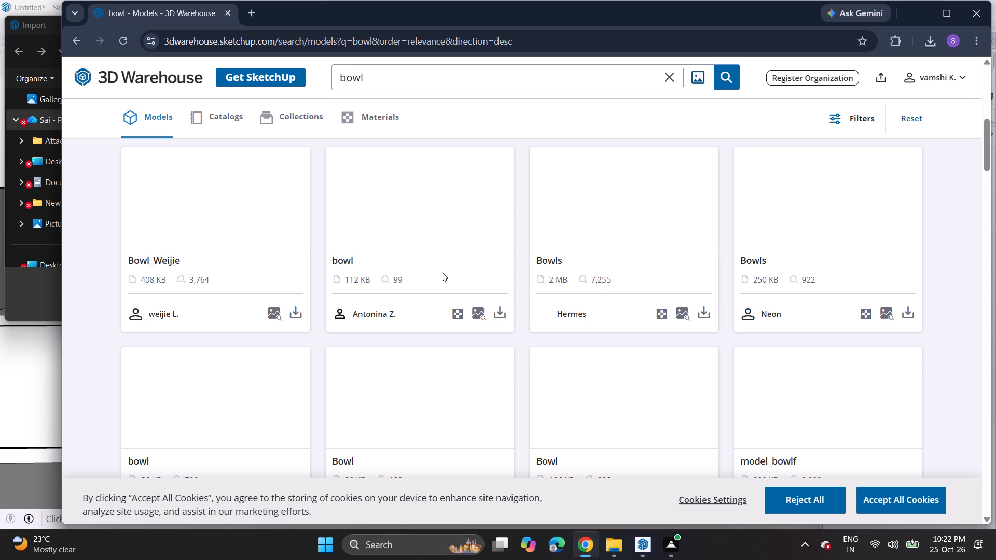
pyautogui.scroll(4, 462, 282)
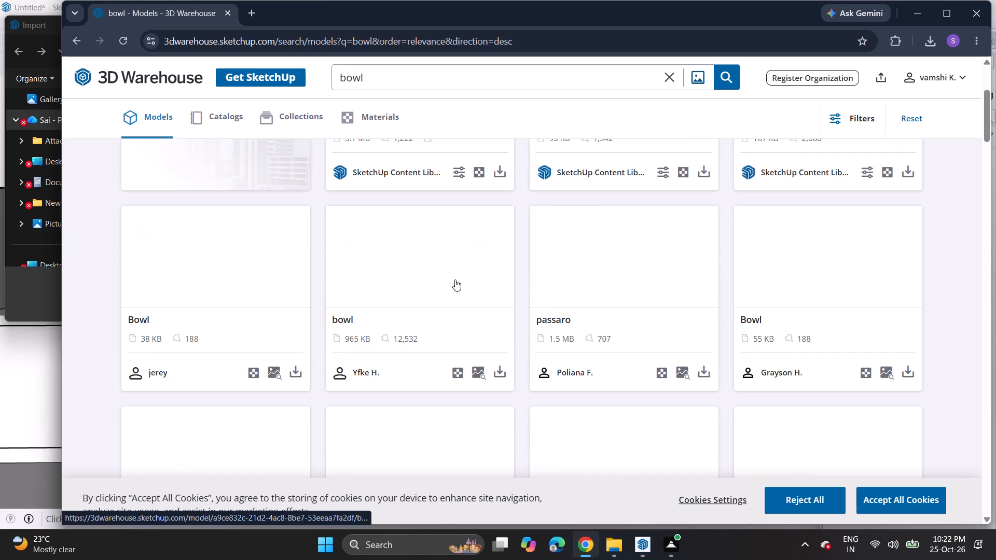
pyautogui.scroll(-1, 455, 279)
pyautogui.scroll(5, 455, 279)
pyautogui.scroll(-3, 375, 316)
pyautogui.scroll(1, 375, 316)
pyautogui.scroll(-10, 375, 316)
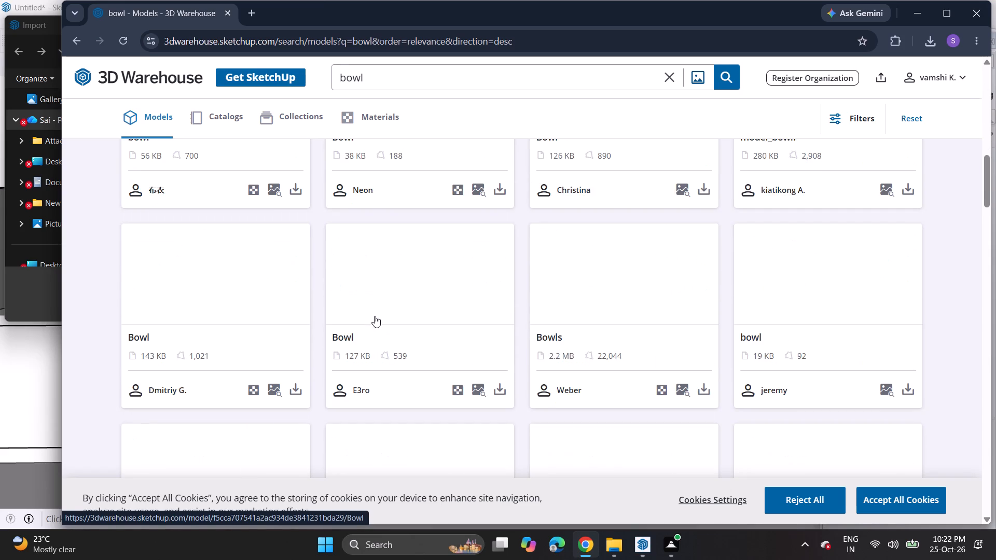
pyautogui.scroll(-5, 375, 316)
pyautogui.scroll(1, 375, 316)
pyautogui.scroll(-4, 375, 316)
pyautogui.scroll(20, 375, 316)
pyautogui.scroll(-1, 375, 316)
pyautogui.scroll(7, 375, 316)
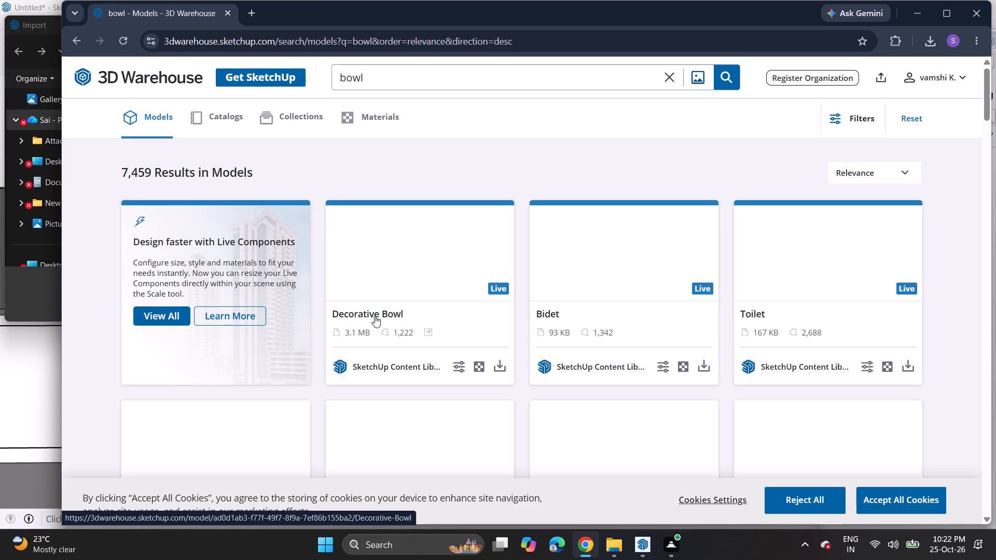
pyautogui.scroll(-1, 383, 318)
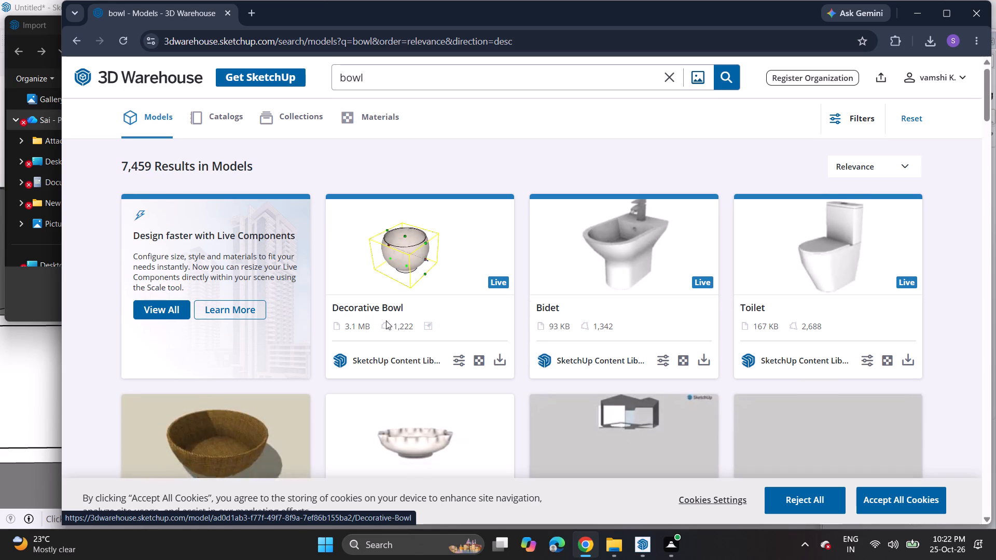
pyautogui.scroll(-2, 386, 320)
pyautogui.scroll(-2, 503, 331)
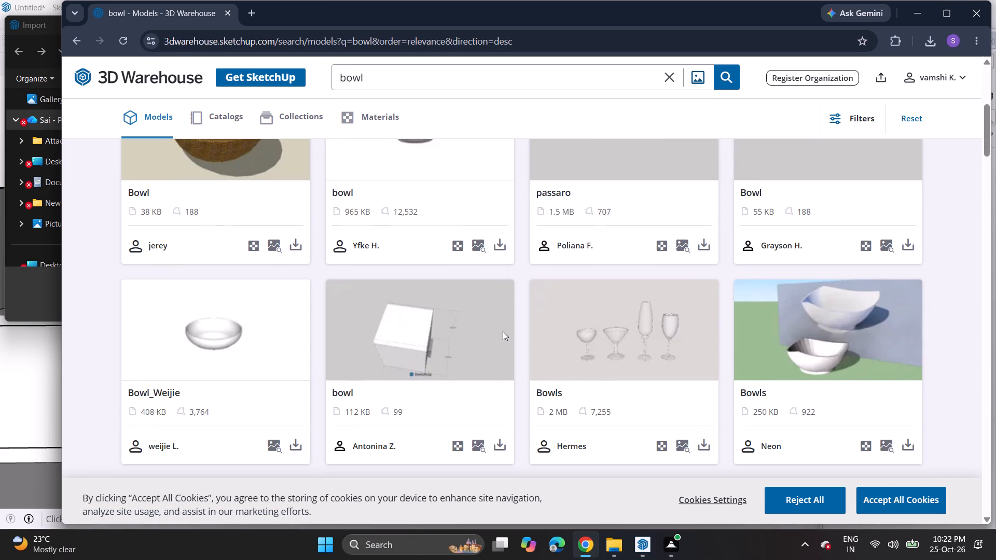
pyautogui.scroll(-4, 497, 332)
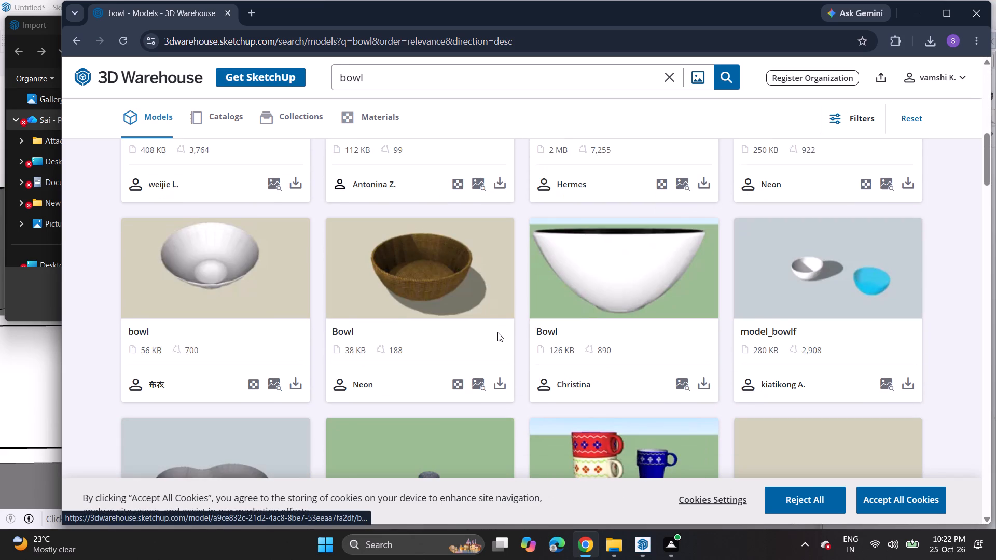
pyautogui.scroll(-7, 523, 349)
pyautogui.scroll(1, 523, 349)
pyautogui.scroll(-1, 524, 349)
pyautogui.scroll(1, 524, 349)
pyautogui.scroll(-4, 524, 349)
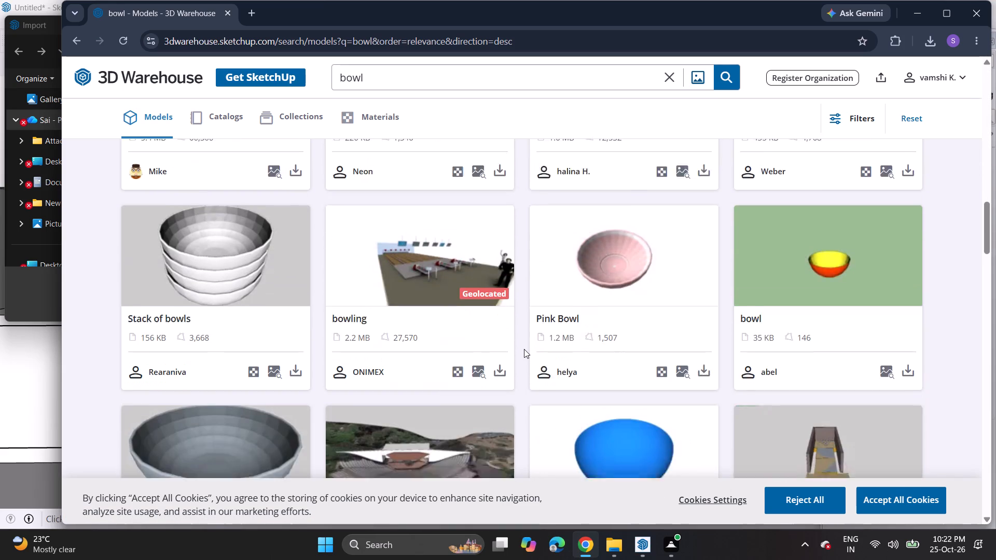
pyautogui.scroll(-14, 525, 349)
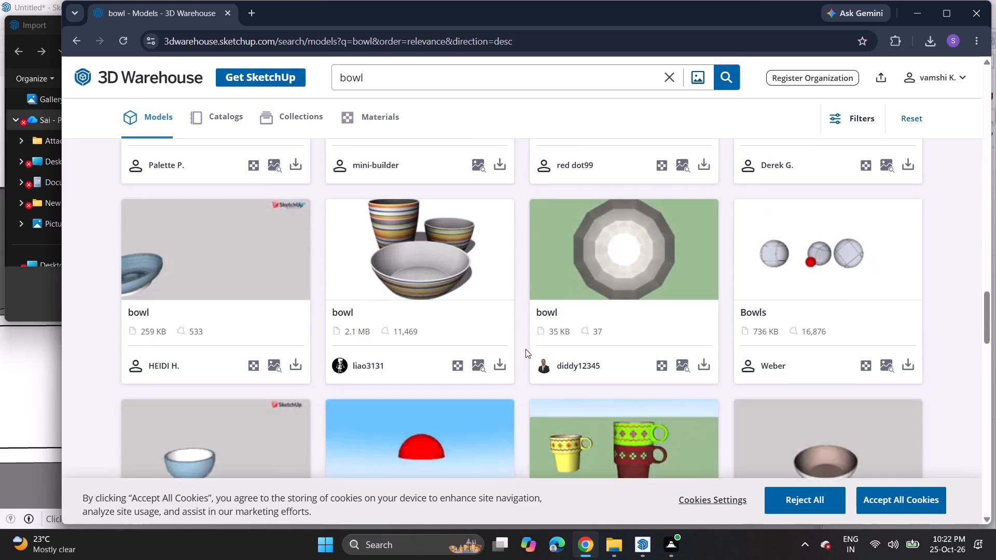
pyautogui.scroll(-5, 525, 349)
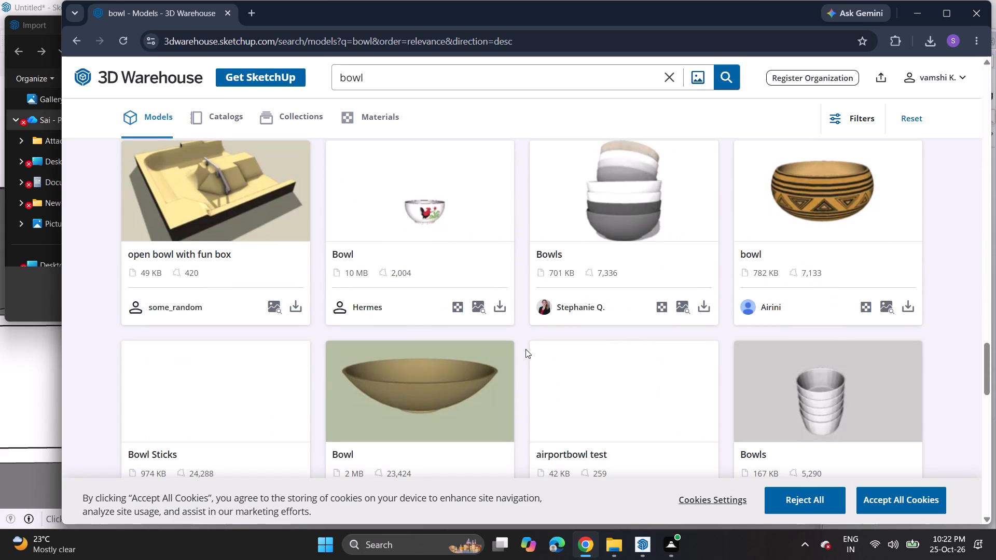
pyautogui.scroll(-7, 525, 349)
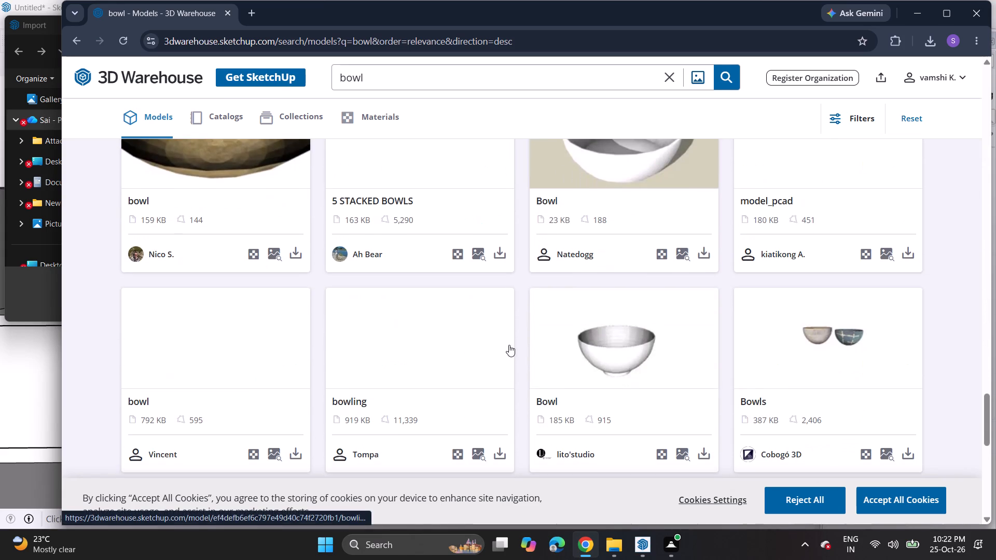
pyautogui.scroll(-3, 516, 356)
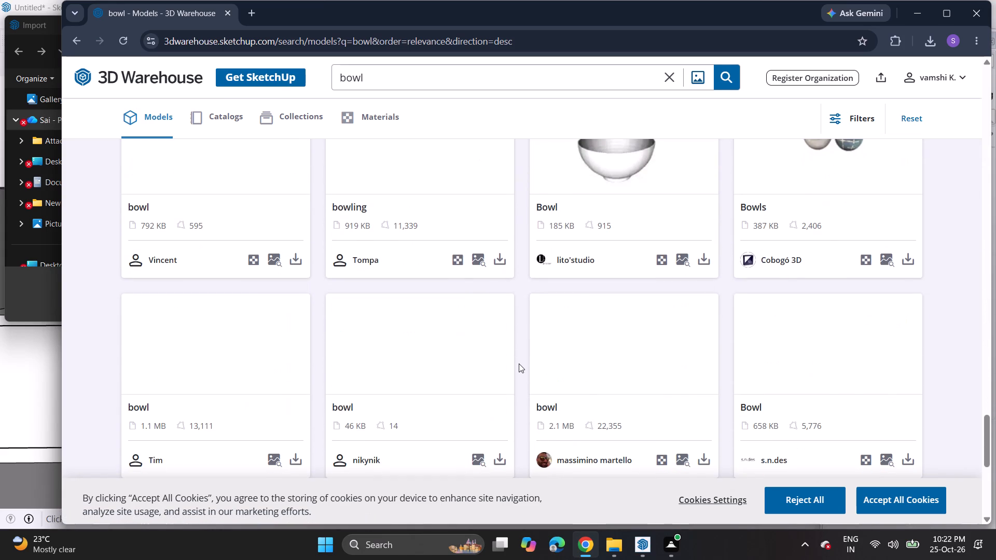
pyautogui.scroll(9, 519, 363)
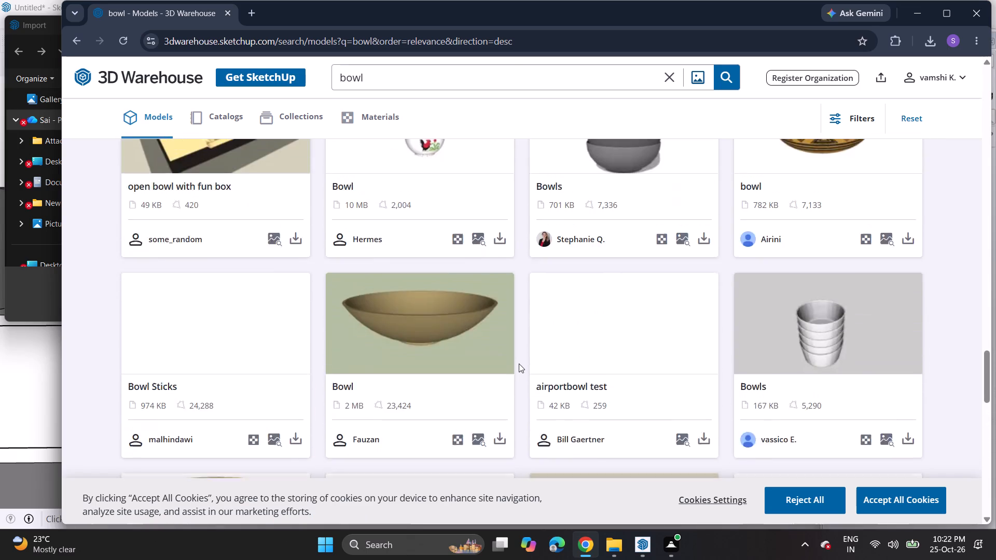
pyautogui.scroll(18, 519, 363)
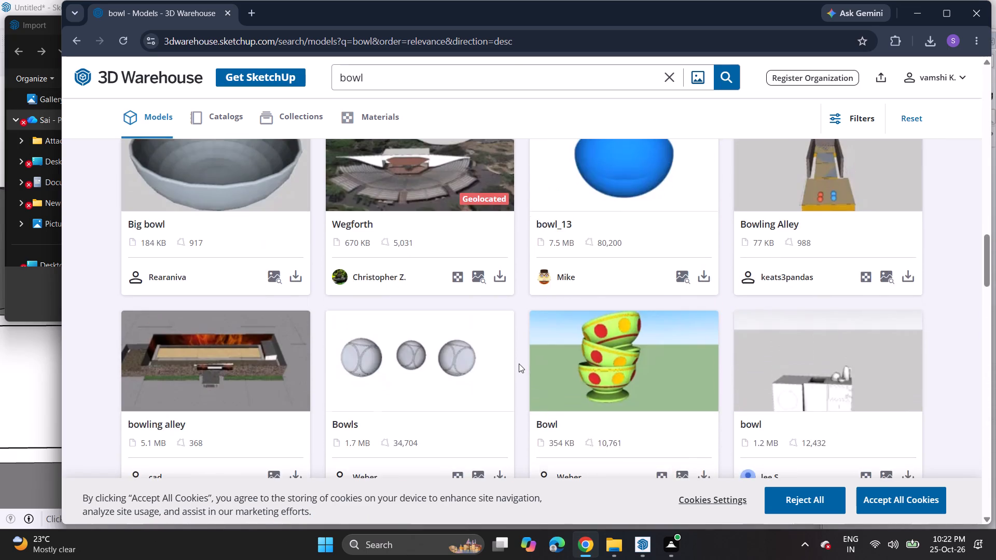
pyautogui.scroll(16, 519, 363)
pyautogui.scroll(-1, 519, 363)
pyautogui.scroll(12, 519, 363)
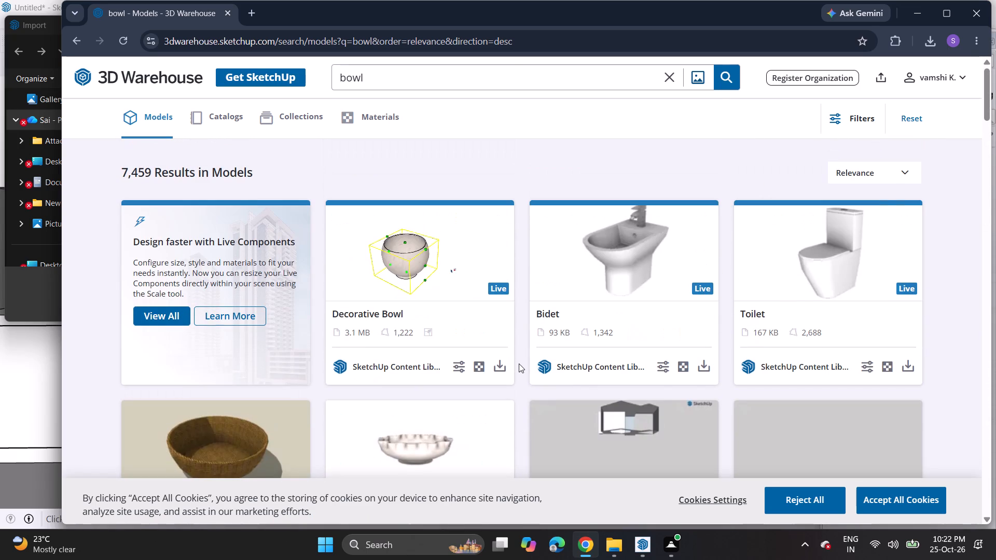
pyautogui.click(428, 73)
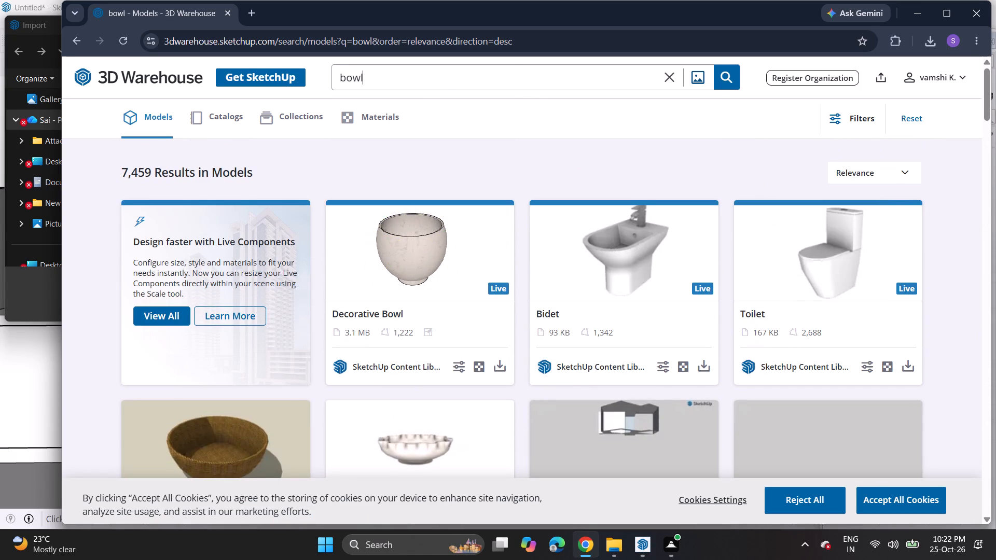
pyautogui.scroll(-8, 462, 193)
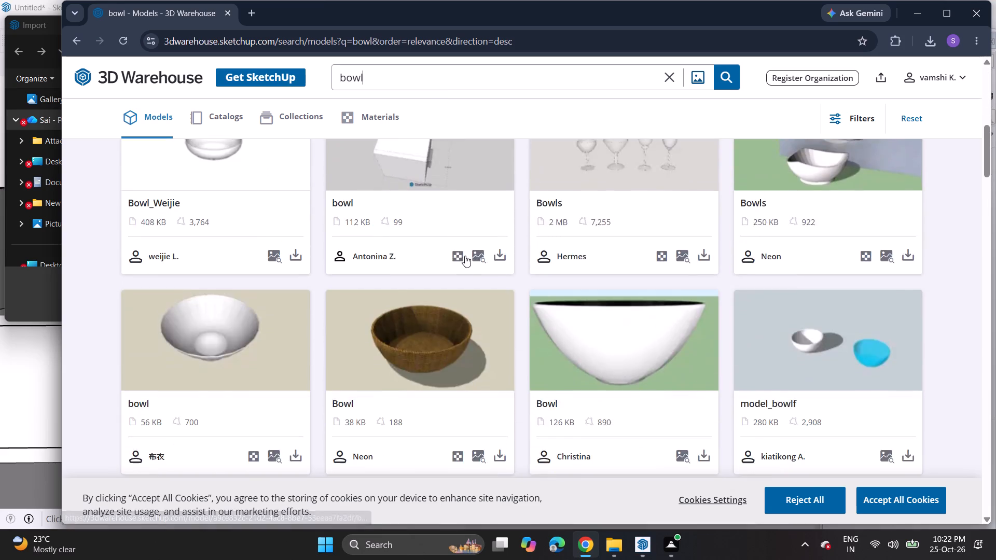
pyautogui.scroll(-15, 465, 256)
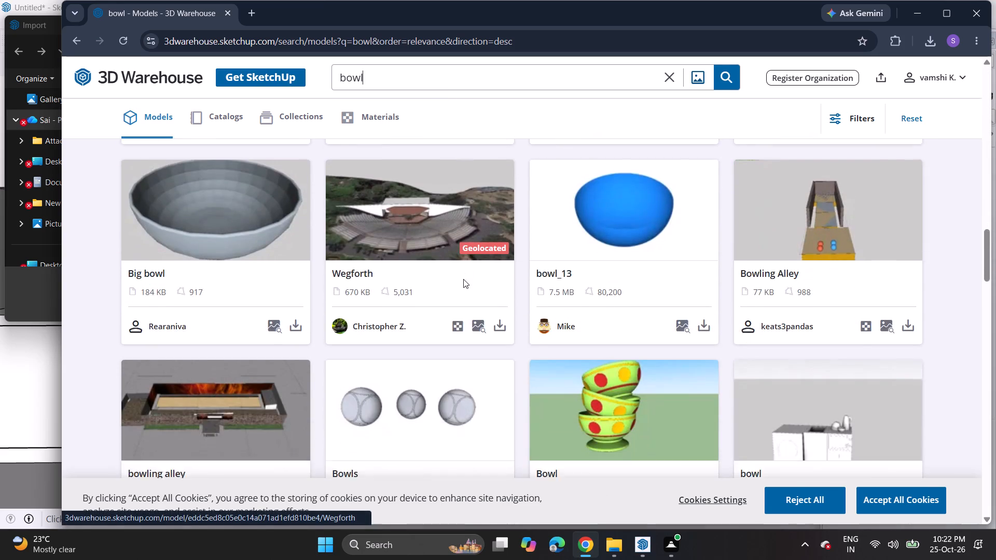
pyautogui.scroll(-4, 463, 279)
pyautogui.scroll(2, 462, 282)
pyautogui.scroll(-2, 462, 282)
pyautogui.scroll(1, 462, 284)
pyautogui.scroll(-8, 462, 284)
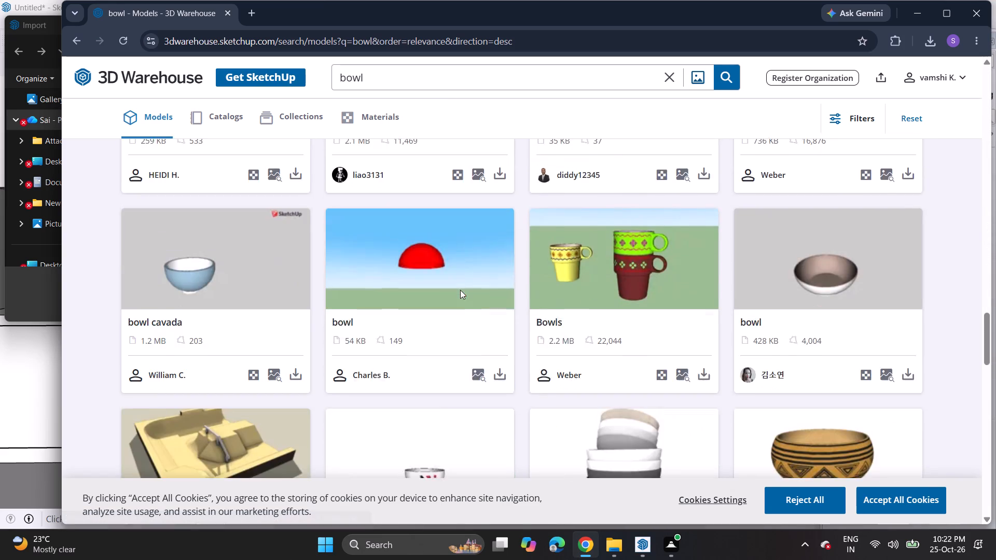
pyautogui.scroll(-2, 460, 290)
pyautogui.scroll(2, 460, 290)
pyautogui.scroll(-9, 460, 290)
pyautogui.scroll(1, 460, 296)
pyautogui.scroll(-3, 460, 296)
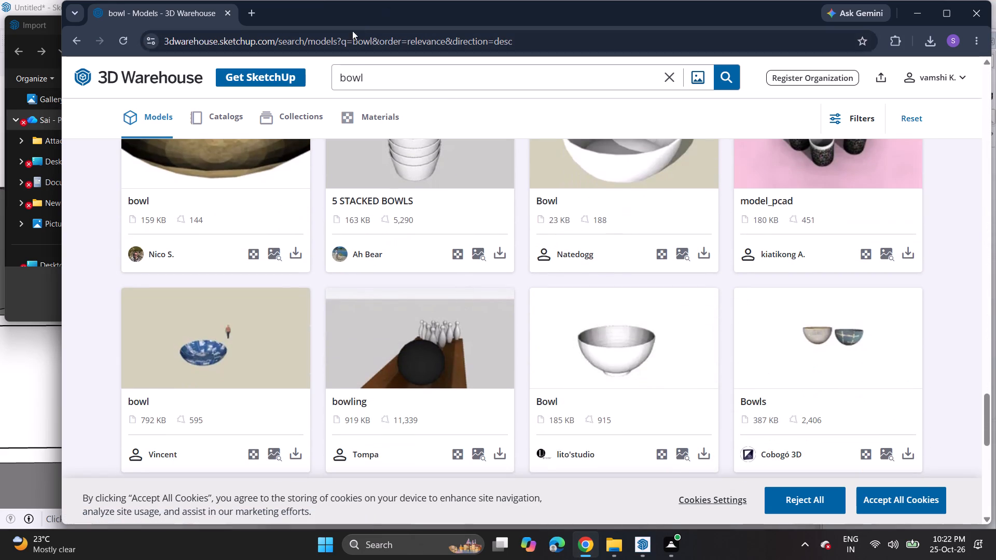
# Refine the 3D Warehouse model search to "bowl cooking".
pyautogui.click(376, 85)
pyautogui.press('space')
pyautogui.press('c')
pyautogui.write('ol')
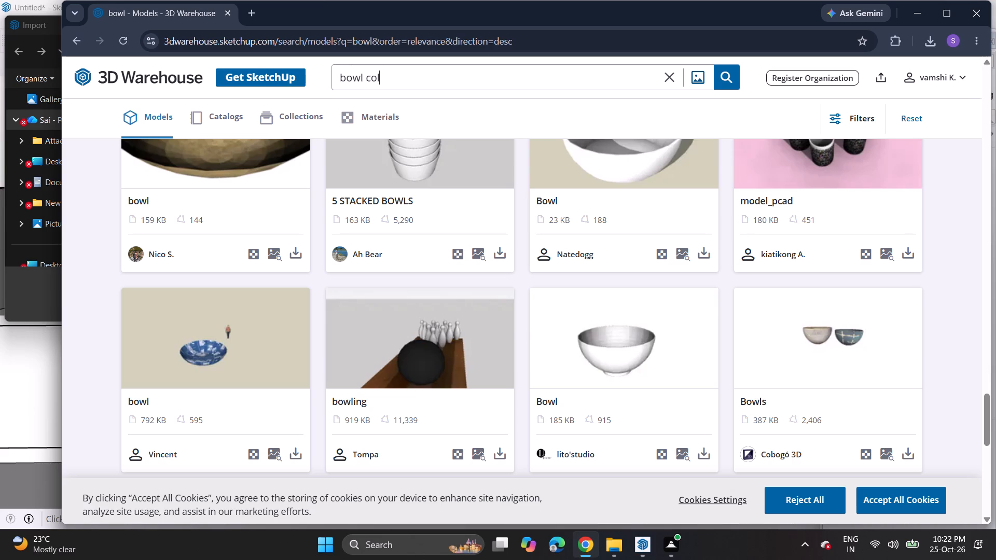
pyautogui.press('BackSpace')
pyautogui.write('oking')
pyautogui.press('Return')
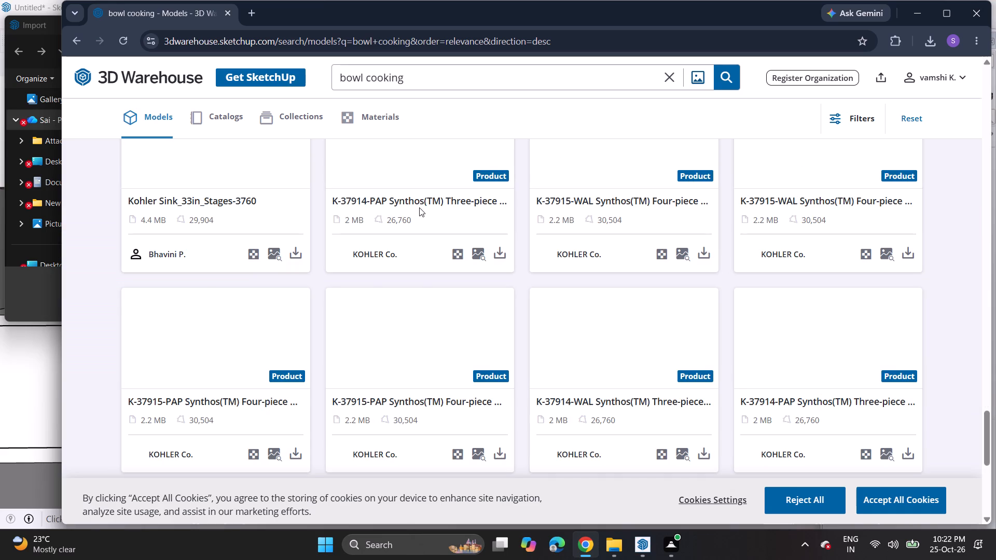
# Look through the 3D Warehouse results for "bowl cooking" to find a cooking bowl model suited to the kitchen.
pyautogui.scroll(13, 419, 207)
pyautogui.scroll(-1, 419, 207)
pyautogui.scroll(5, 419, 207)
pyautogui.scroll(-1, 419, 207)
pyautogui.scroll(11, 419, 207)
pyautogui.scroll(14, 419, 207)
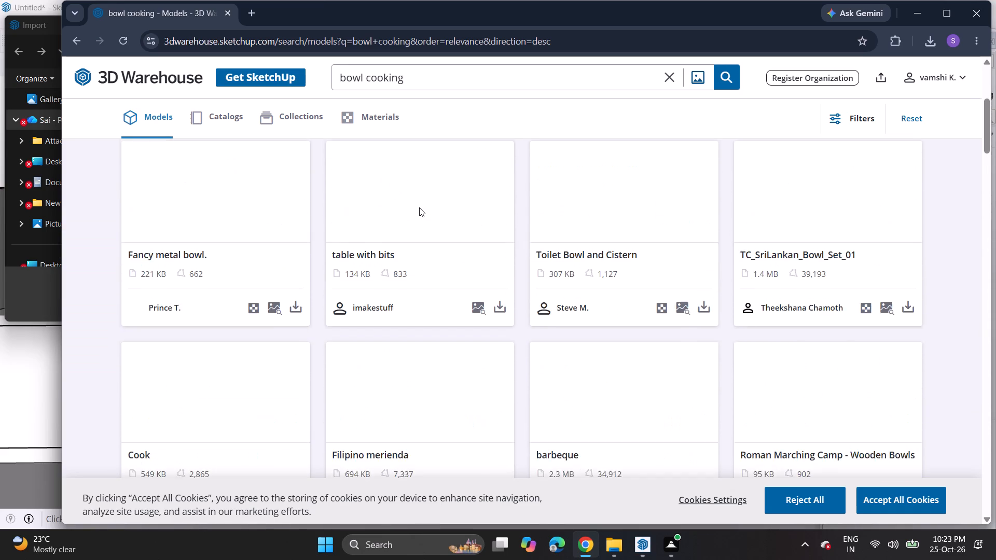
pyautogui.scroll(14, 419, 207)
pyautogui.scroll(-7, 419, 207)
pyautogui.scroll(7, 419, 207)
pyautogui.scroll(-11, 419, 207)
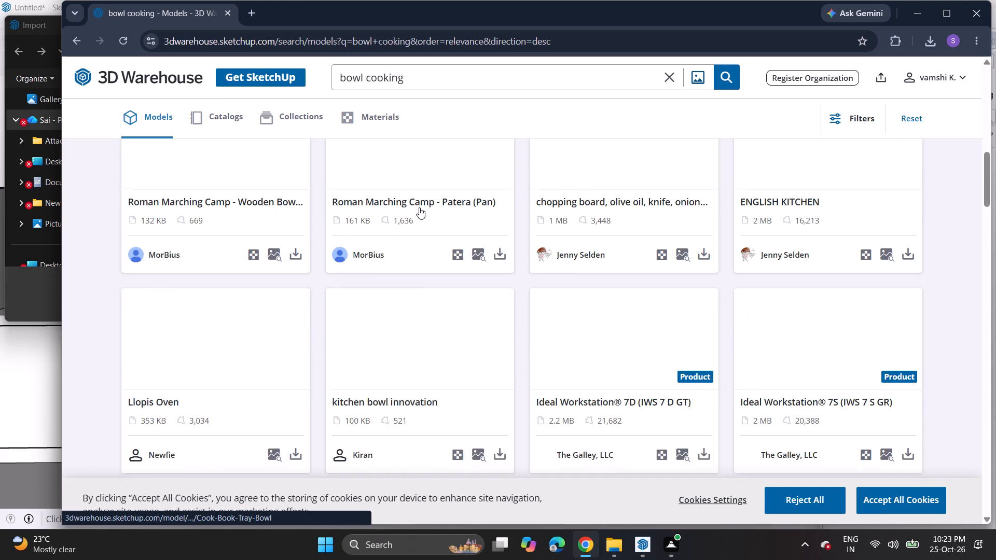
pyautogui.scroll(1, 419, 207)
pyautogui.scroll(-16, 419, 207)
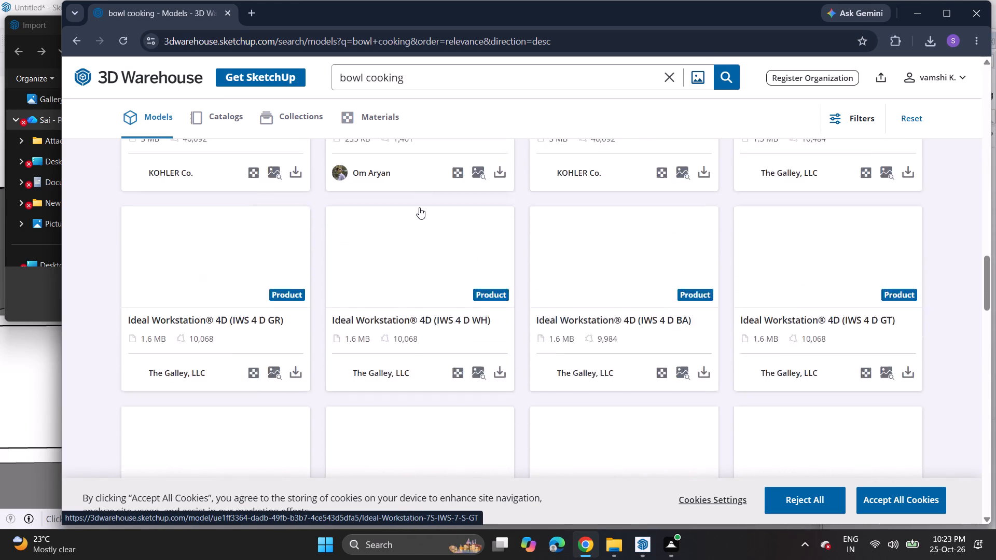
pyautogui.scroll(-13, 419, 207)
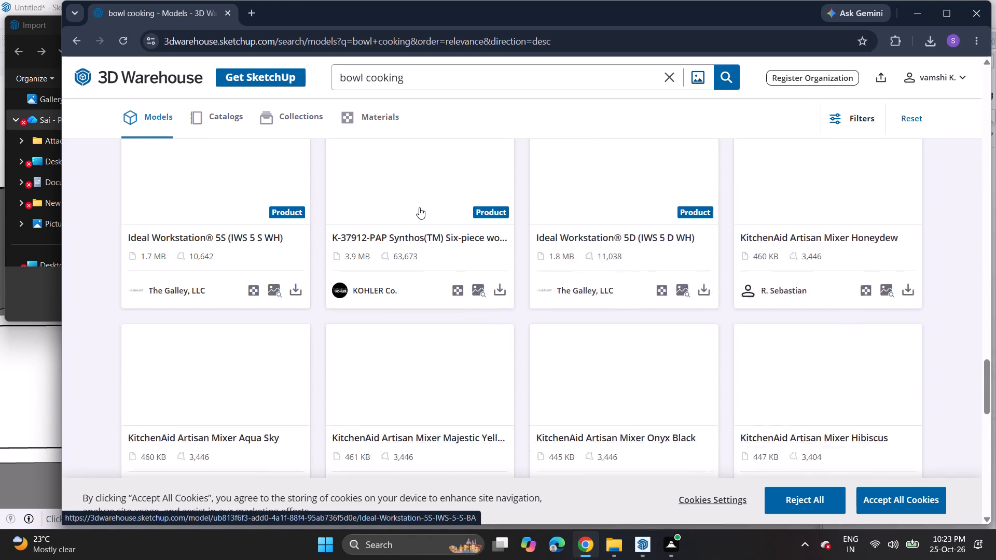
pyautogui.scroll(4, 419, 207)
pyautogui.scroll(-1, 419, 207)
pyautogui.scroll(12, 419, 207)
pyautogui.scroll(12, 419, 207)
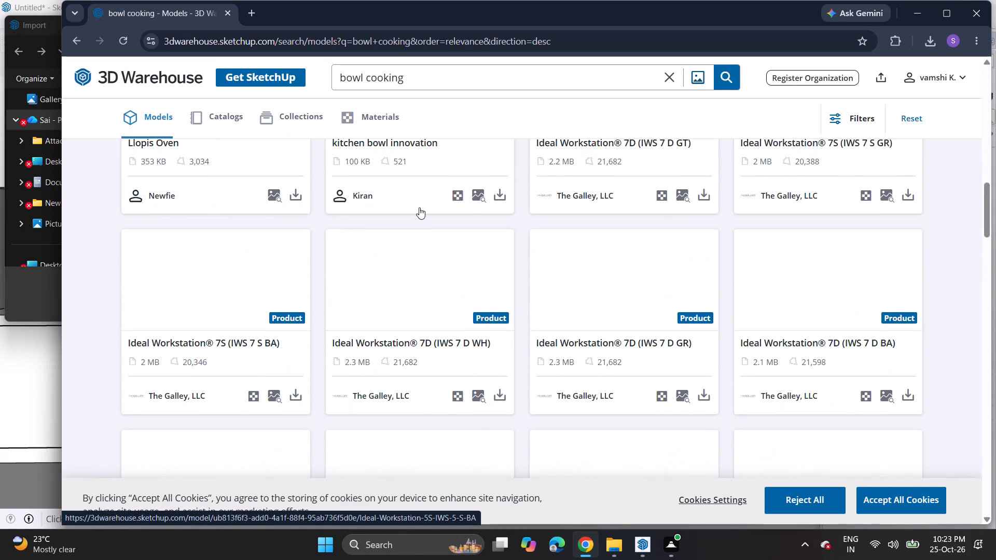
pyautogui.scroll(15, 419, 207)
pyautogui.scroll(-4, 419, 207)
pyautogui.scroll(1, 419, 207)
pyautogui.scroll(-2, 419, 207)
pyautogui.scroll(2, 419, 207)
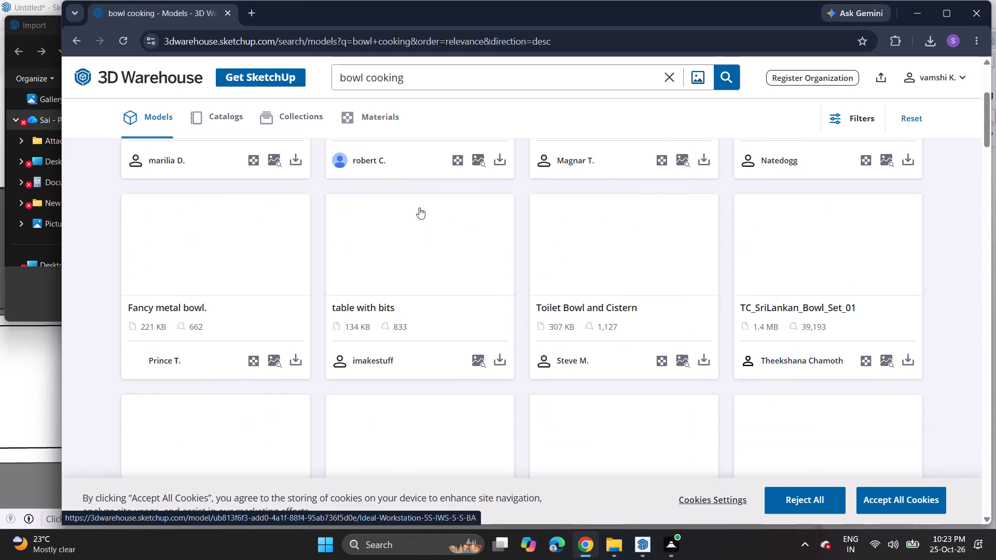
pyautogui.scroll(-13, 419, 207)
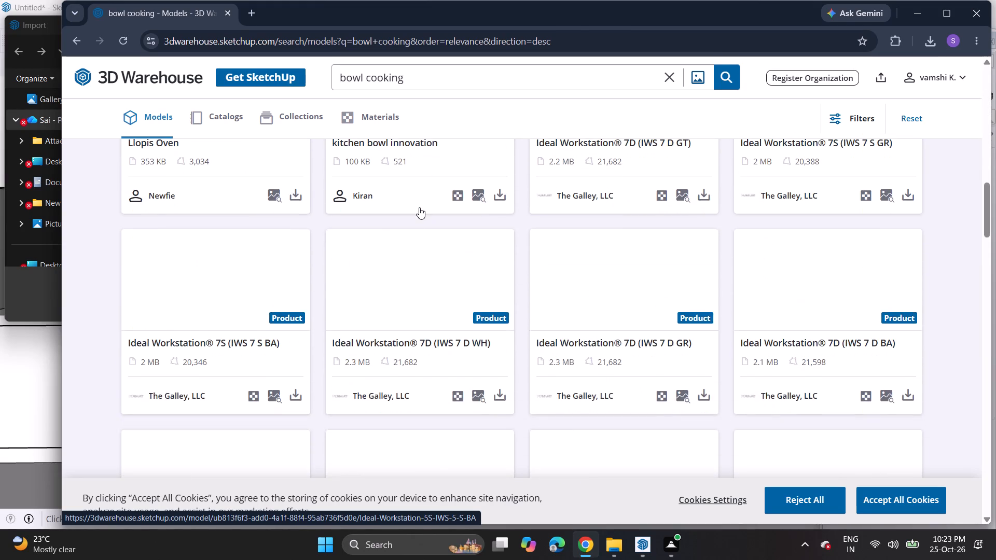
pyautogui.scroll(-14, 419, 207)
pyautogui.scroll(2, 419, 207)
pyautogui.scroll(-3, 419, 207)
pyautogui.scroll(1, 419, 207)
pyautogui.scroll(-1, 419, 207)
pyautogui.scroll(1, 419, 207)
pyautogui.scroll(-3, 419, 207)
pyautogui.scroll(5, 419, 207)
pyautogui.scroll(-3, 419, 207)
pyautogui.scroll(3, 419, 207)
pyautogui.scroll(-4, 419, 207)
pyautogui.scroll(5, 419, 207)
pyautogui.scroll(-4, 419, 207)
pyautogui.scroll(4, 419, 207)
pyautogui.scroll(-3, 419, 207)
pyautogui.scroll(1, 419, 207)
pyautogui.scroll(-1, 419, 207)
pyautogui.scroll(5, 419, 207)
pyautogui.scroll(-5, 419, 207)
pyautogui.scroll(5, 419, 207)
pyautogui.scroll(-5, 419, 207)
pyautogui.scroll(4, 419, 207)
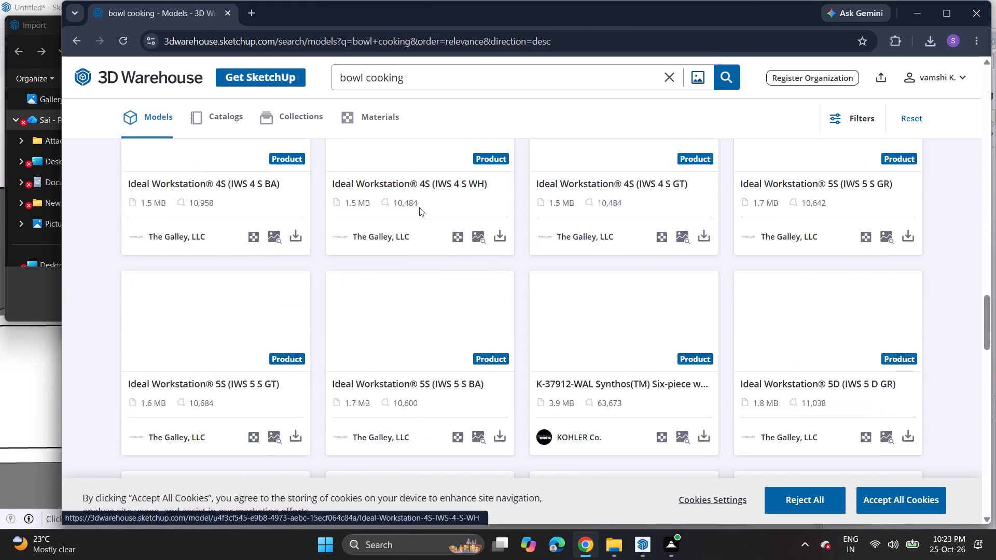
pyautogui.scroll(2, 419, 207)
pyautogui.scroll(-6, 419, 207)
pyautogui.scroll(4, 419, 207)
pyautogui.scroll(-6, 419, 207)
pyautogui.scroll(11, 419, 207)
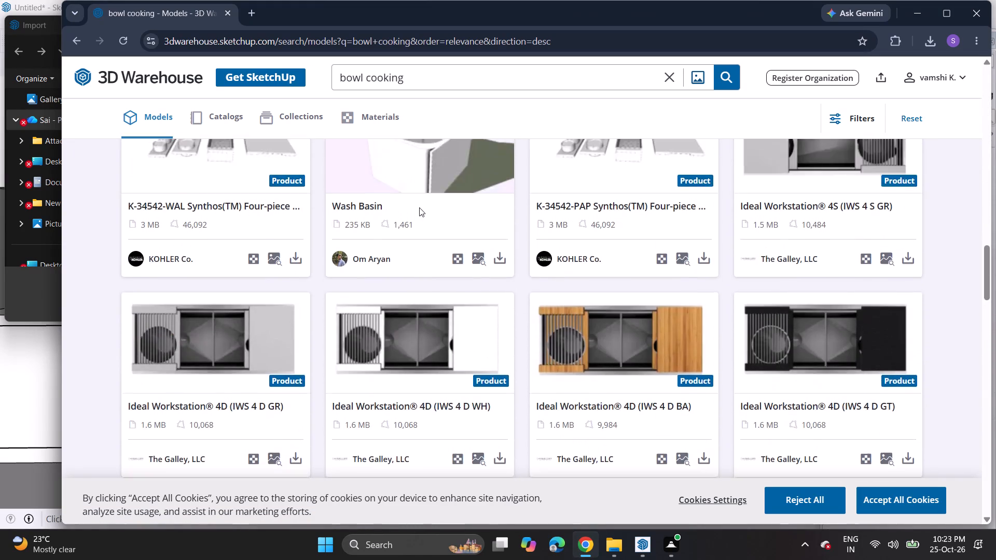
pyautogui.scroll(16, 419, 207)
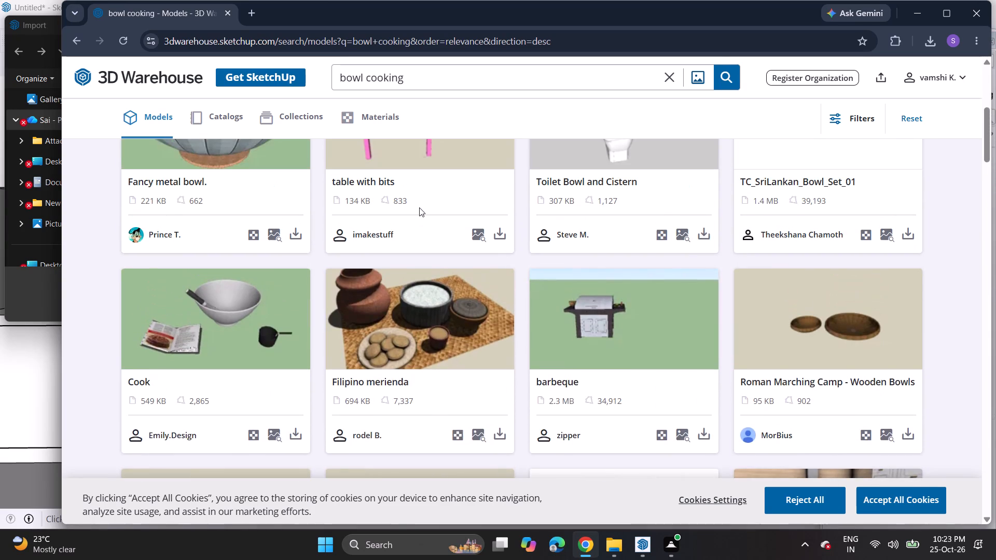
pyautogui.scroll(6, 419, 207)
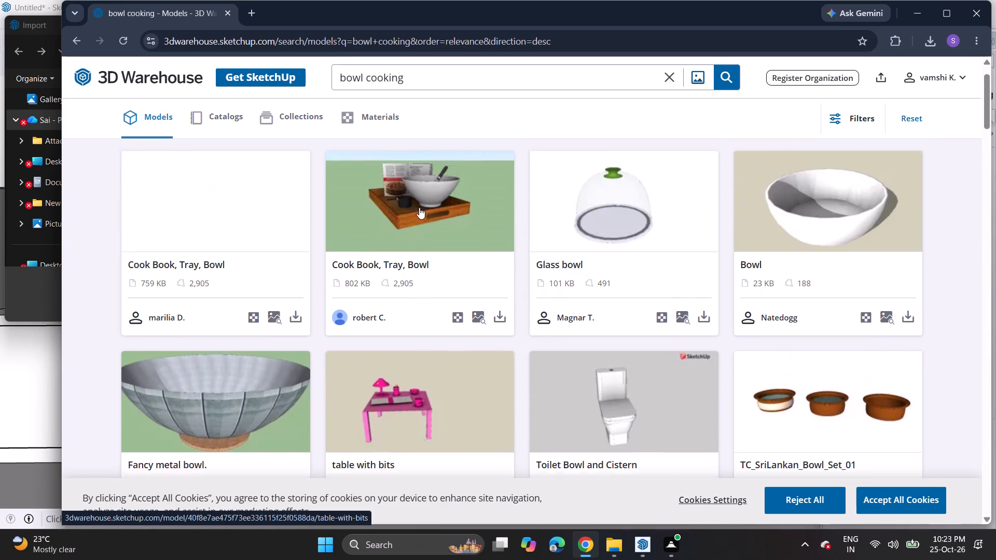
pyautogui.scroll(2, 419, 207)
pyautogui.scroll(-16, 419, 207)
pyautogui.scroll(2, 419, 207)
pyautogui.scroll(-1, 419, 207)
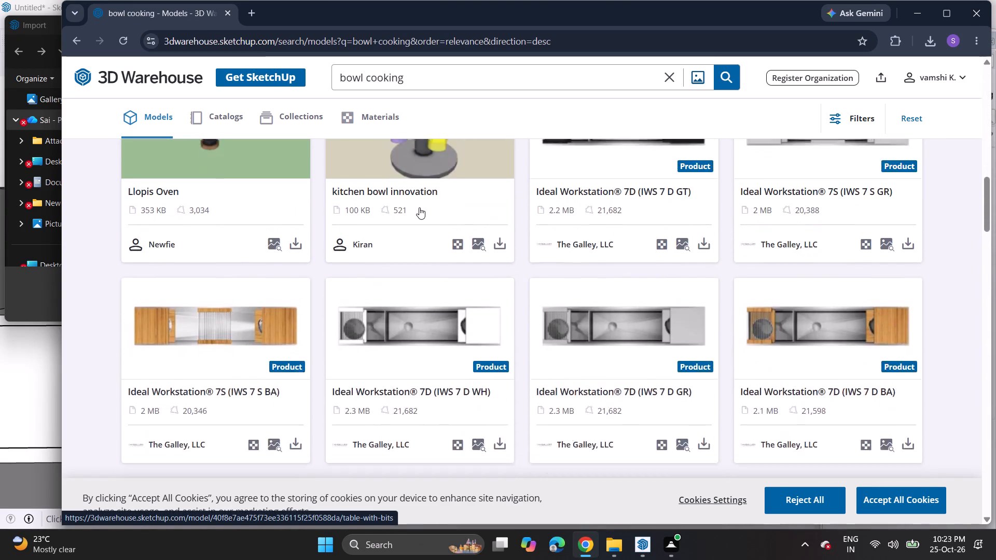
pyautogui.scroll(-13, 419, 207)
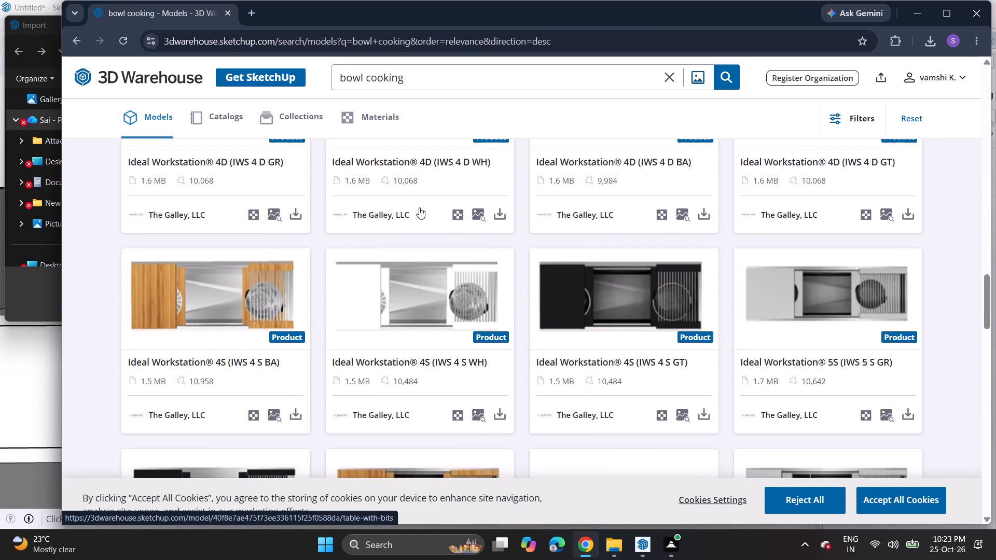
pyautogui.scroll(3, 419, 207)
pyautogui.scroll(-1, 419, 207)
pyautogui.scroll(1, 419, 207)
pyautogui.scroll(-1, 419, 207)
pyautogui.scroll(1, 419, 207)
pyautogui.scroll(-6, 419, 207)
pyautogui.scroll(1, 419, 207)
pyautogui.scroll(-6, 419, 207)
pyautogui.scroll(1, 419, 207)
pyautogui.scroll(-3, 419, 207)
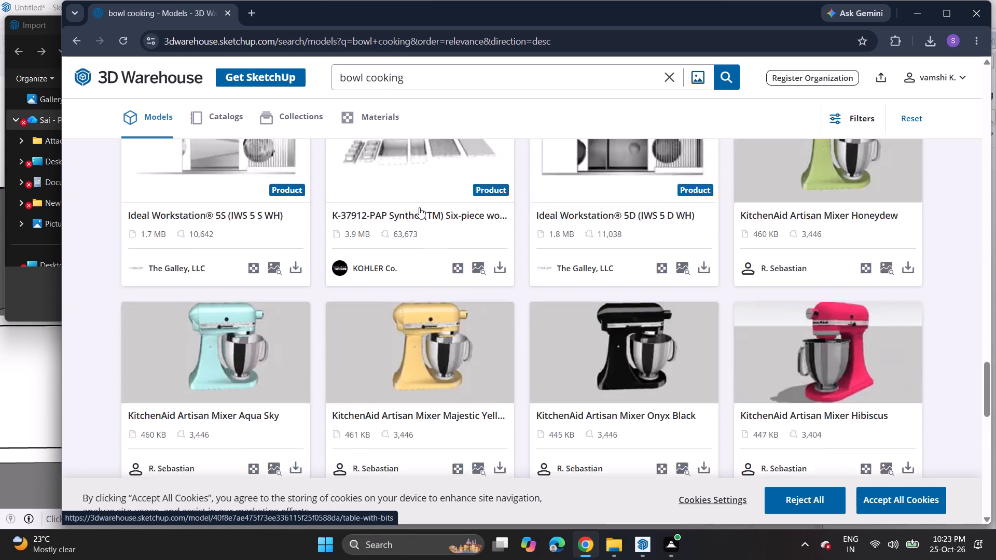
pyautogui.scroll(-6, 419, 207)
pyautogui.scroll(5, 419, 207)
pyautogui.scroll(-7, 419, 207)
pyautogui.scroll(1, 419, 207)
pyautogui.scroll(-9, 419, 207)
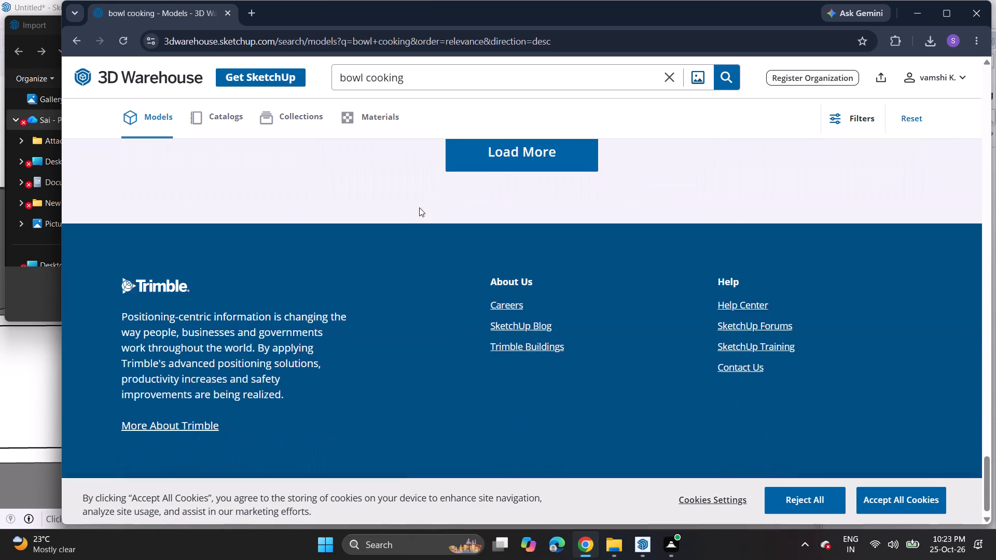
pyautogui.scroll(2, 419, 207)
pyautogui.click(499, 262)
pyautogui.scroll(6, 464, 245)
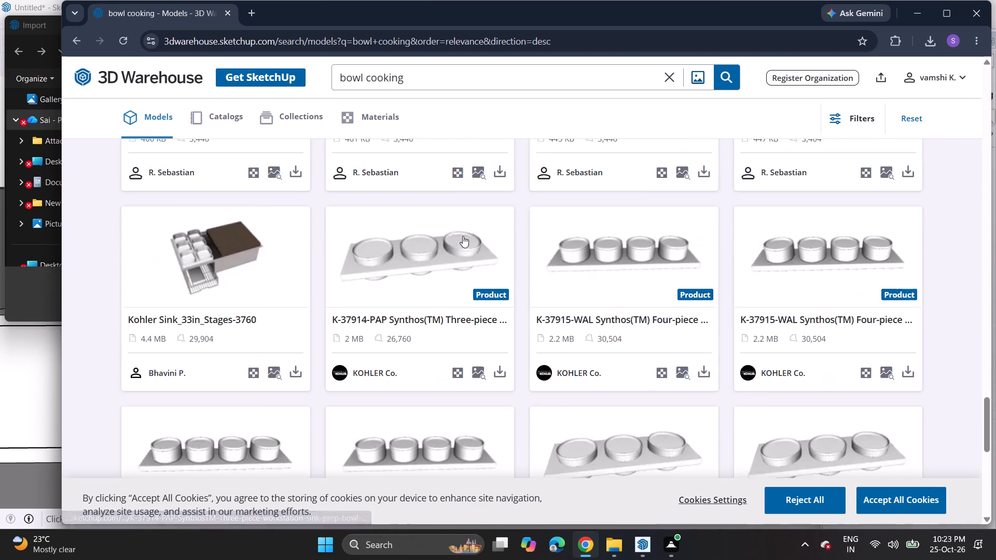
pyautogui.scroll(-1, 463, 236)
pyautogui.scroll(7, 463, 236)
pyautogui.scroll(-1, 463, 236)
pyautogui.scroll(9, 463, 236)
pyautogui.scroll(-1, 463, 236)
pyautogui.scroll(1, 463, 236)
pyautogui.scroll(-1, 463, 236)
pyautogui.scroll(3, 463, 236)
pyautogui.scroll(-1, 463, 236)
pyautogui.scroll(3, 463, 236)
pyautogui.scroll(-1, 463, 236)
pyautogui.scroll(18, 463, 236)
pyautogui.scroll(-2, 463, 236)
pyautogui.scroll(5, 463, 236)
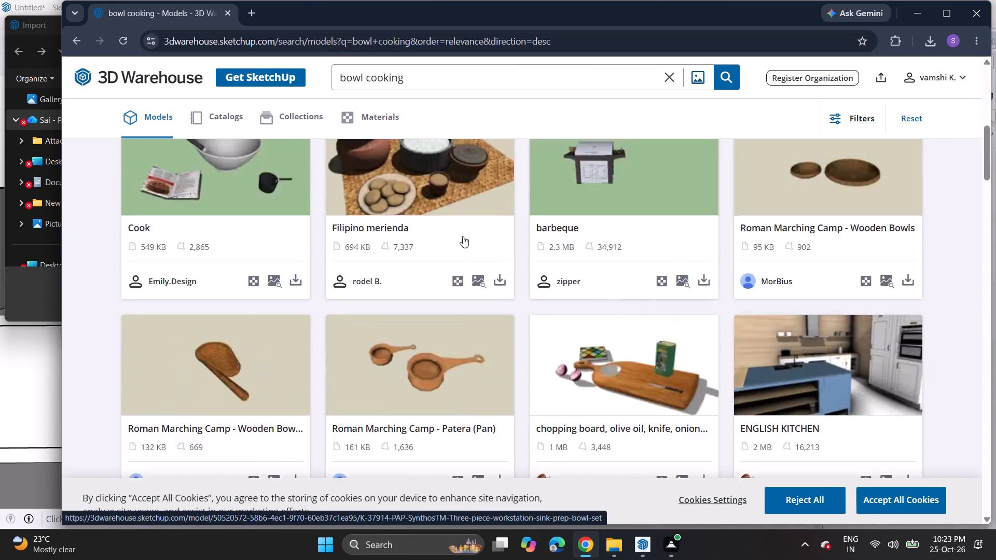
pyautogui.scroll(11, 463, 236)
pyautogui.scroll(-2, 463, 236)
pyautogui.scroll(3, 463, 236)
pyautogui.scroll(-1, 463, 236)
pyautogui.scroll(9, 463, 236)
# Replace the 3D Warehouse search term and search the models for "cooker bowl".
pyautogui.click(673, 70)
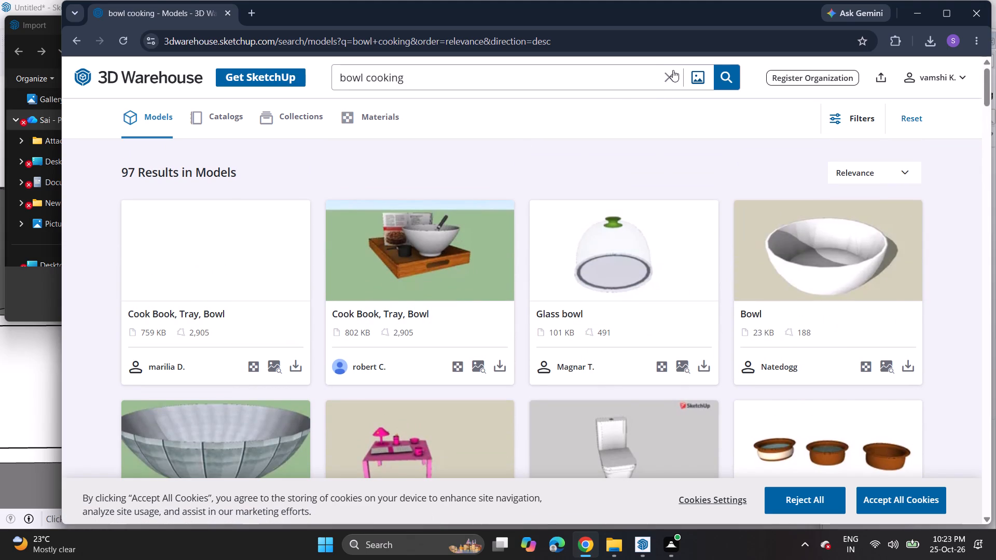
pyautogui.click(404, 75)
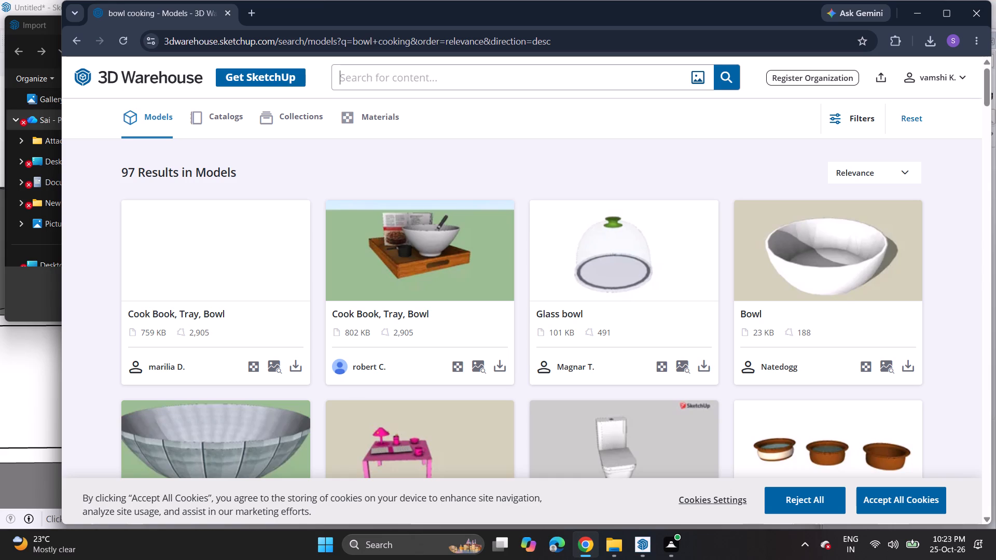
pyautogui.write('cooker')
pyautogui.press('space')
pyautogui.press('k')
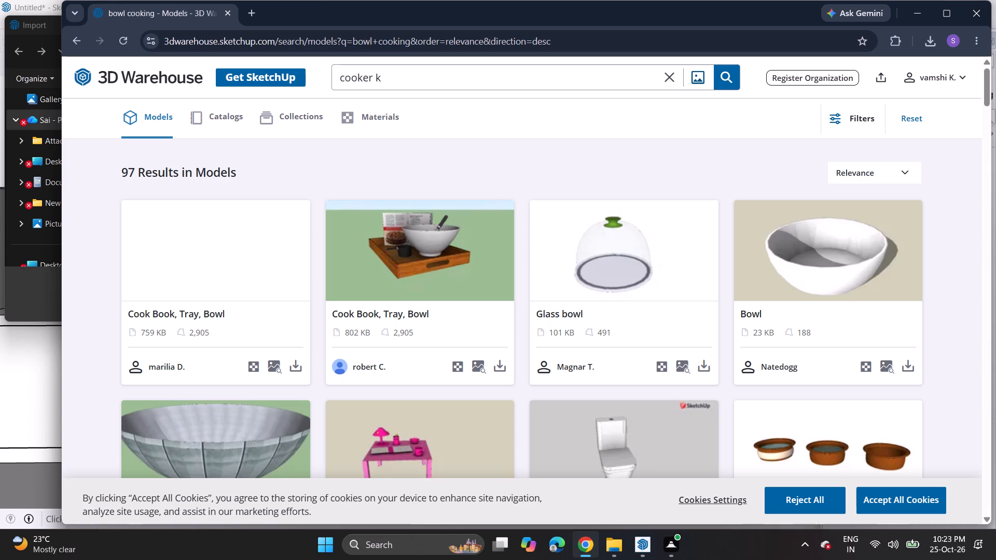
pyautogui.press('BackSpace')
pyautogui.write('bowl')
pyautogui.press('Return')
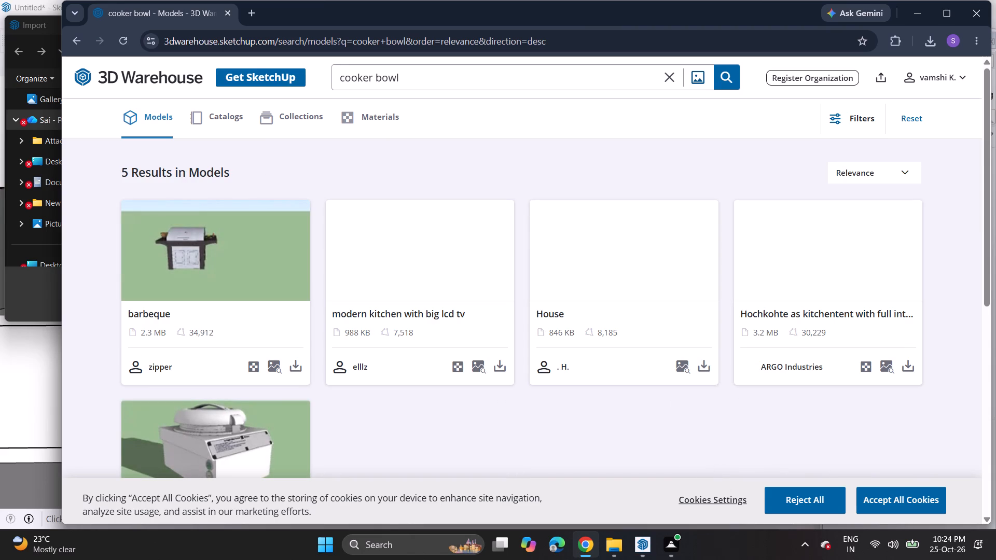
# Change the 3D Warehouse model search to "cooking bowl".
pyautogui.click(373, 81)
pyautogui.press('BackSpace')
pyautogui.press('BackSpace')
pyautogui.write('ing')
pyautogui.press('Return')
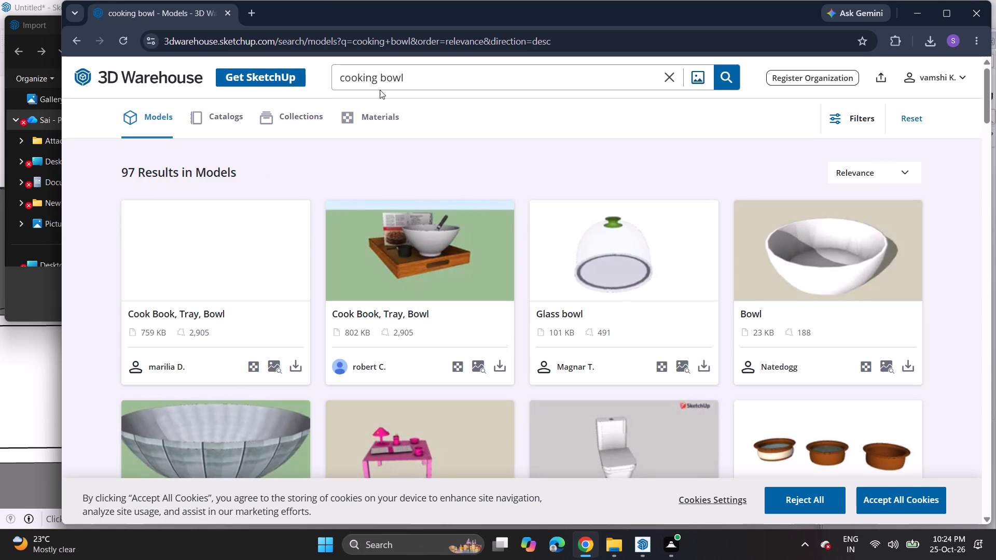
# Look through the 3D Warehouse results for "cooking bowl" for a suitable cooking bowl model and load more results.
pyautogui.scroll(-5, 401, 111)
pyautogui.scroll(-4, 420, 181)
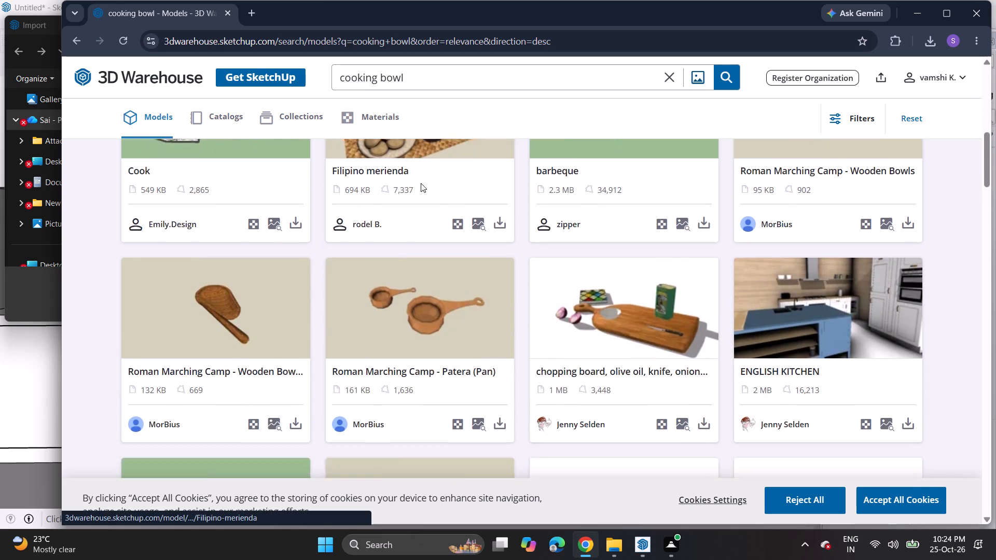
pyautogui.scroll(-16, 421, 183)
pyautogui.scroll(2, 422, 185)
pyautogui.scroll(-11, 422, 185)
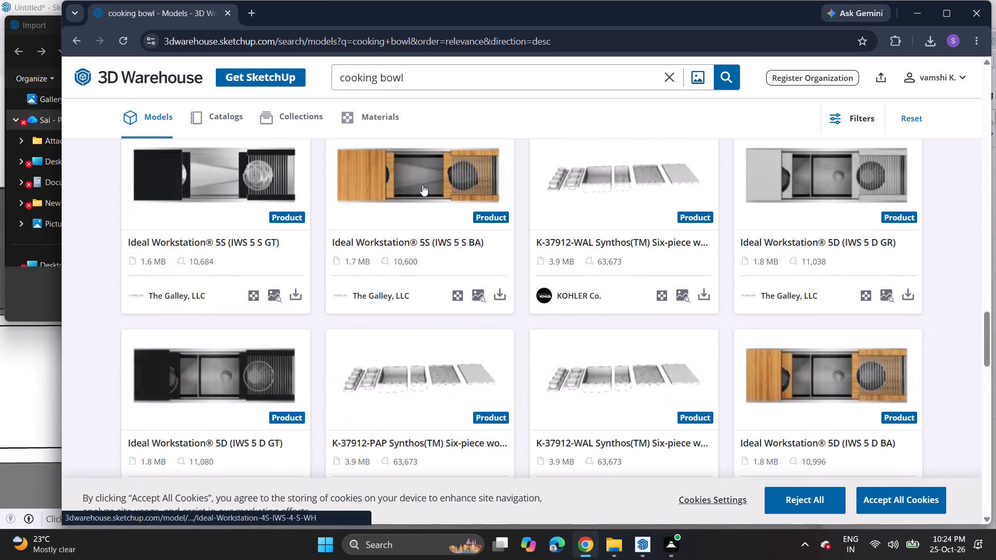
pyautogui.scroll(-17, 422, 185)
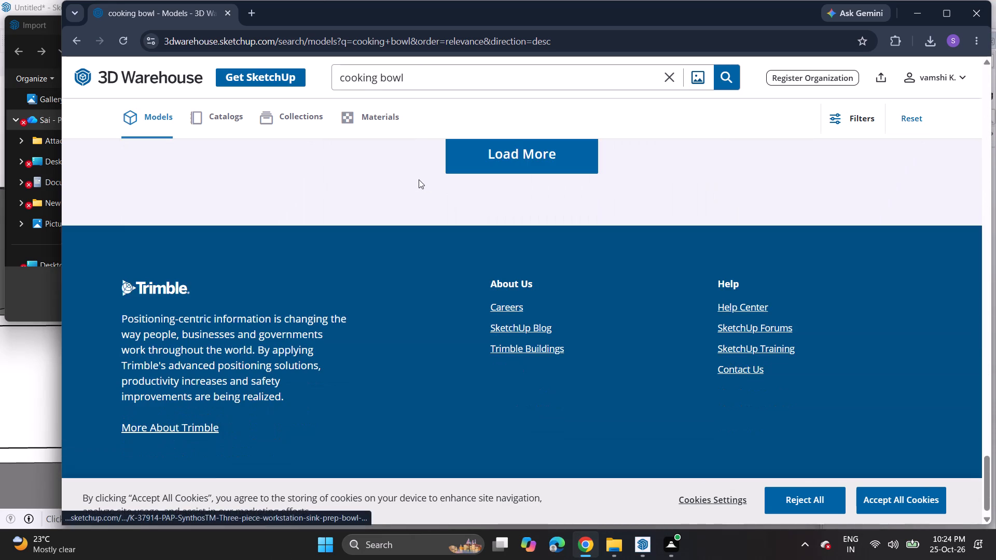
pyautogui.scroll(-1, 419, 178)
pyautogui.scroll(7, 419, 178)
pyautogui.scroll(-1, 390, 155)
pyautogui.scroll(4, 389, 160)
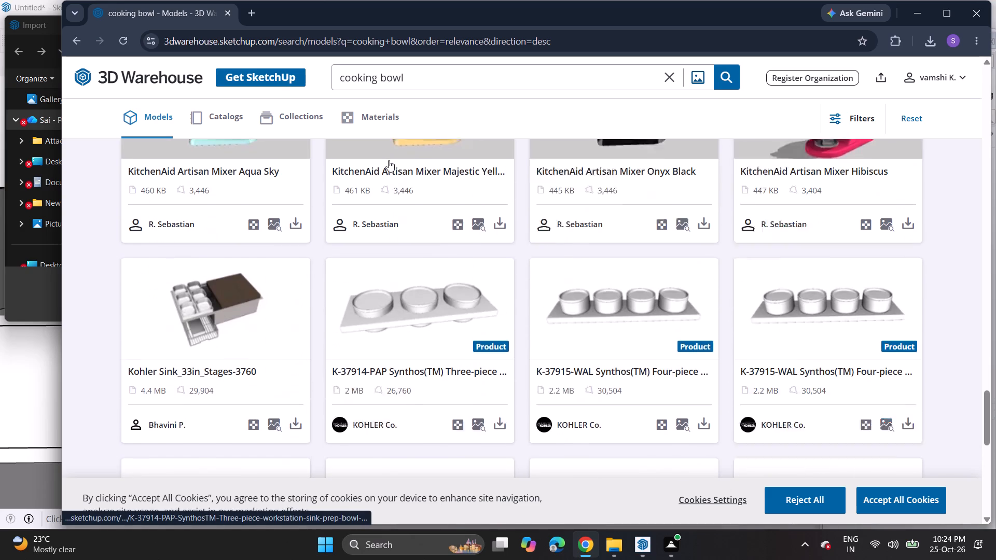
pyautogui.scroll(1, 427, 195)
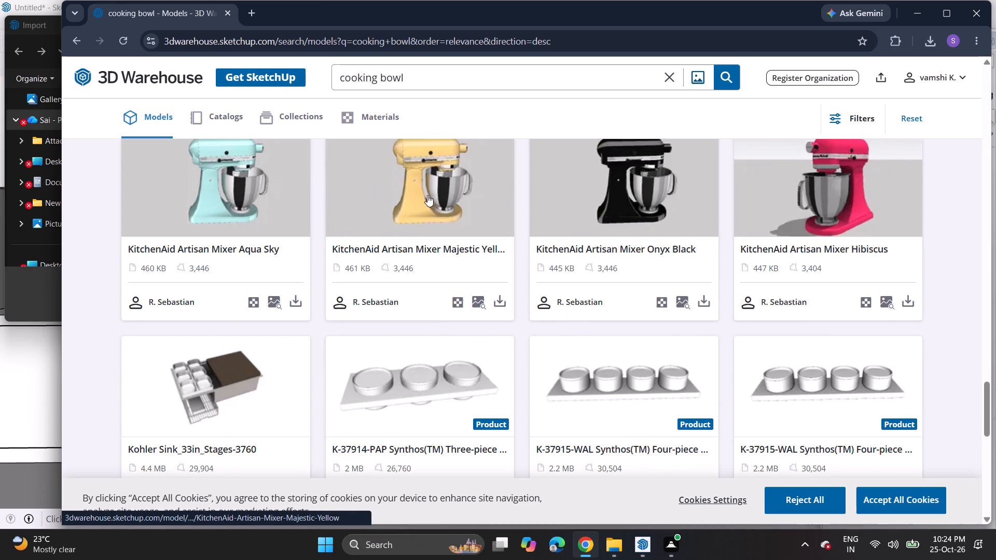
pyautogui.scroll(3, 427, 195)
pyautogui.scroll(-10, 427, 195)
pyautogui.scroll(1, 427, 195)
pyautogui.scroll(-3, 427, 195)
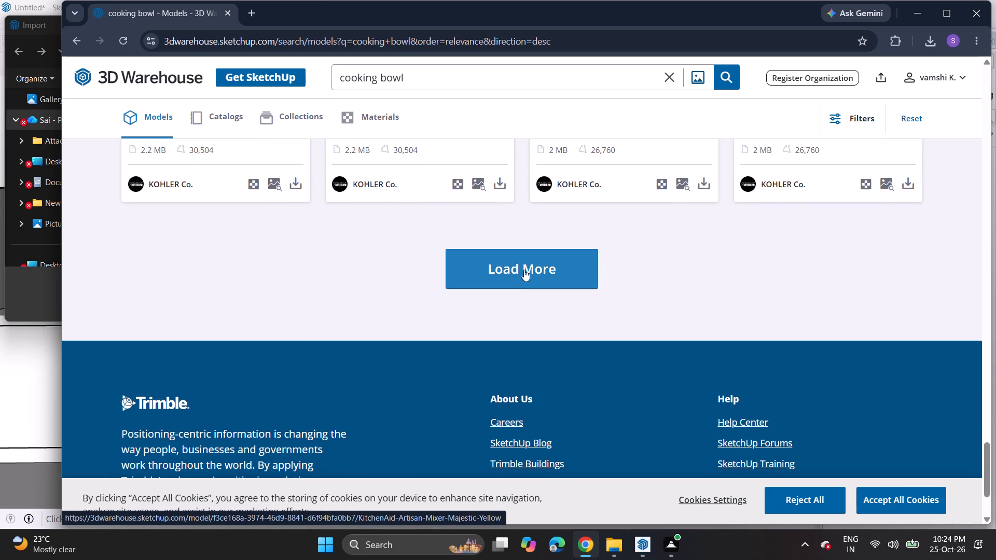
pyautogui.click(524, 270)
# Download the Ideal Workstation 4S (IWS 4 S BA) model from the results as a SketchUp file.
pyautogui.scroll(2, 457, 267)
pyautogui.scroll(-1, 457, 267)
pyautogui.scroll(4, 457, 267)
pyautogui.scroll(-1, 457, 267)
pyautogui.scroll(3, 457, 267)
pyautogui.scroll(-1, 457, 267)
pyautogui.scroll(11, 457, 267)
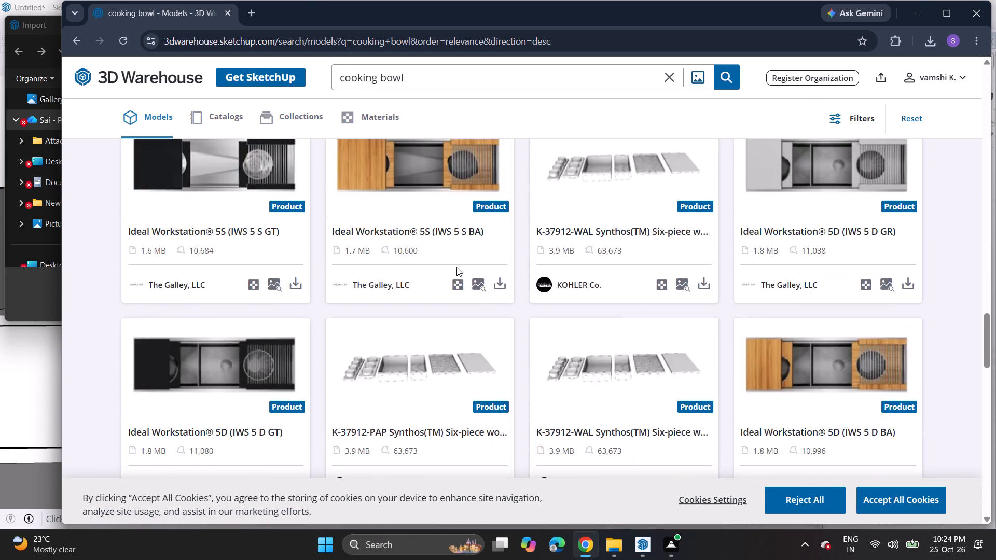
pyautogui.scroll(5, 457, 267)
pyautogui.scroll(-1, 457, 267)
pyautogui.scroll(5, 457, 267)
pyautogui.scroll(-5, 457, 267)
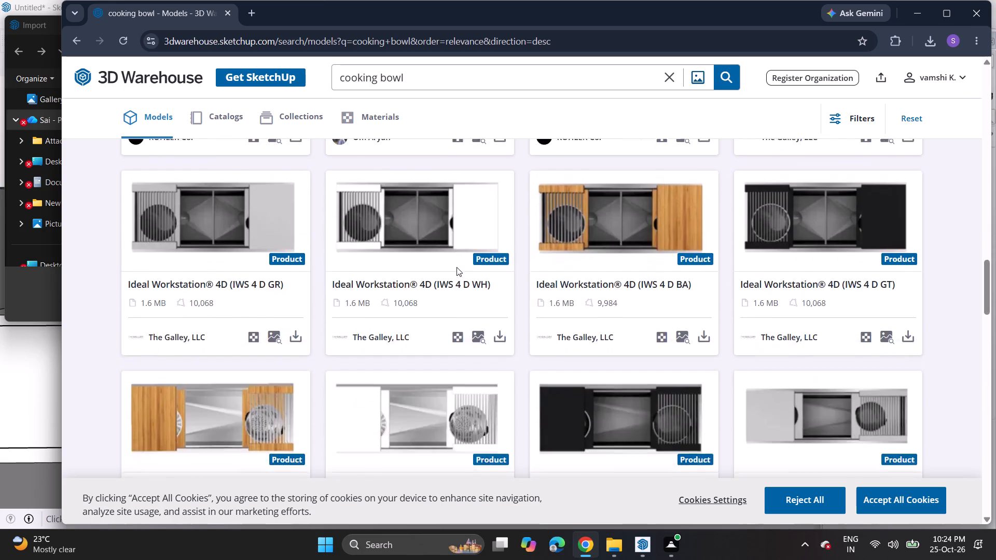
pyautogui.scroll(-1, 457, 267)
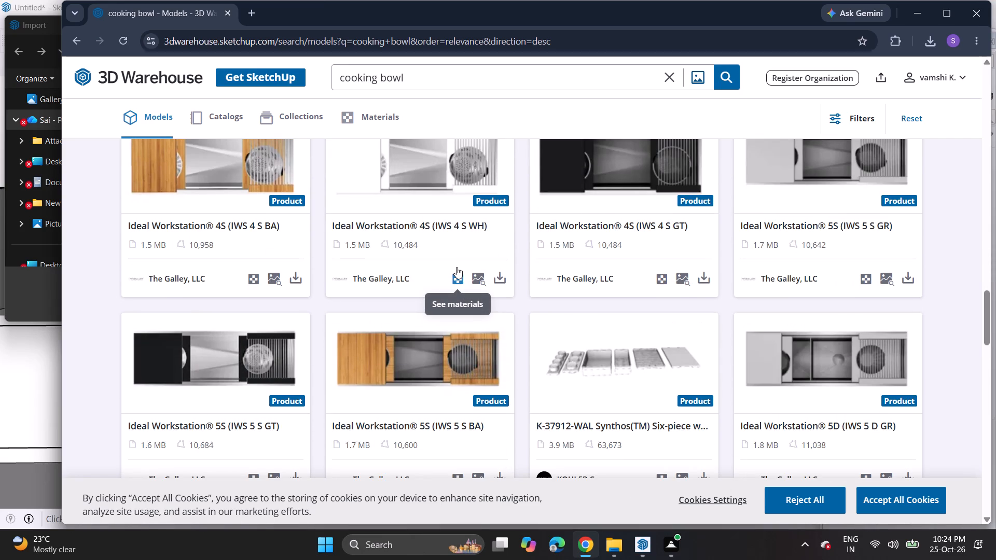
pyautogui.scroll(1, 457, 267)
pyautogui.click(295, 348)
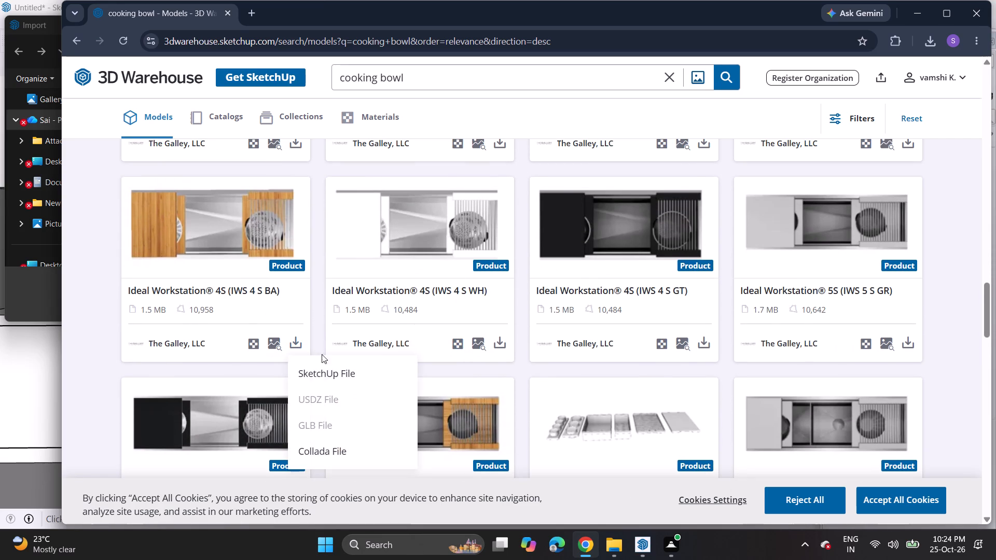
pyautogui.click(325, 379)
# Examine the whole expanded list of "cooking bowl" models, from the first results to the last, for other suitable kitchen items.
pyautogui.scroll(4, 645, 299)
pyautogui.scroll(-1, 645, 299)
pyautogui.scroll(3, 645, 299)
pyautogui.scroll(-2, 645, 299)
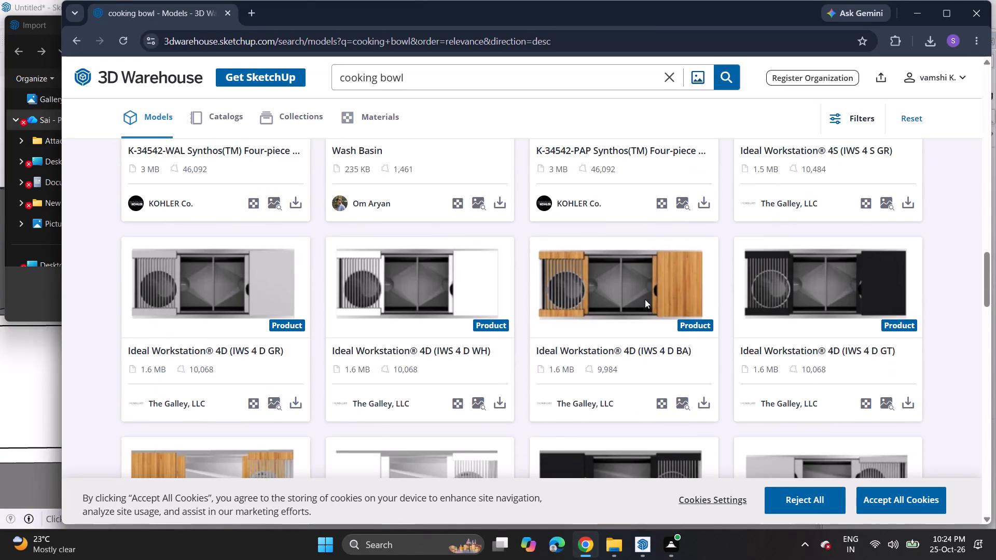
pyautogui.scroll(3, 645, 299)
pyautogui.scroll(-2, 645, 299)
pyautogui.scroll(15, 645, 299)
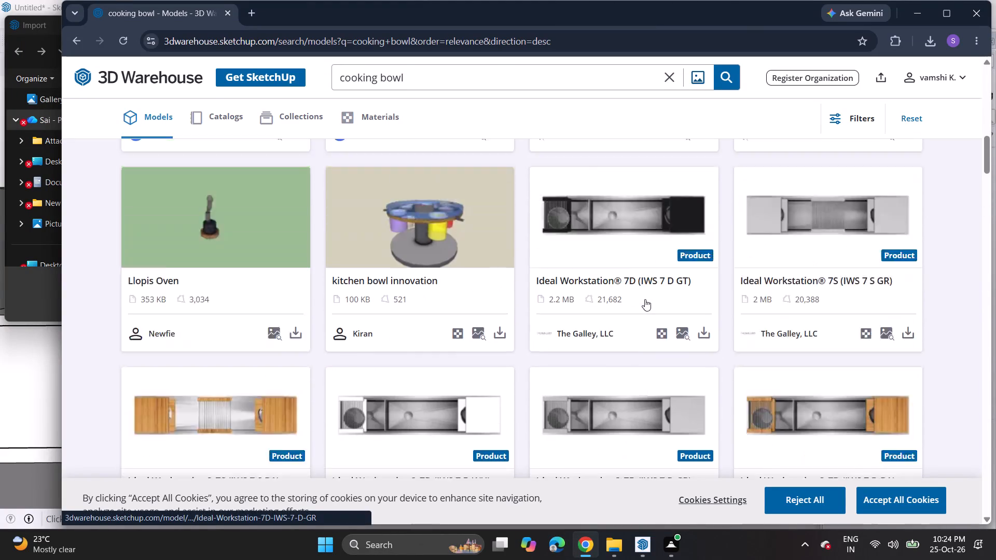
pyautogui.scroll(2, 645, 299)
pyautogui.scroll(-1, 645, 299)
pyautogui.scroll(6, 645, 299)
pyautogui.scroll(-1, 645, 299)
pyautogui.scroll(11, 645, 299)
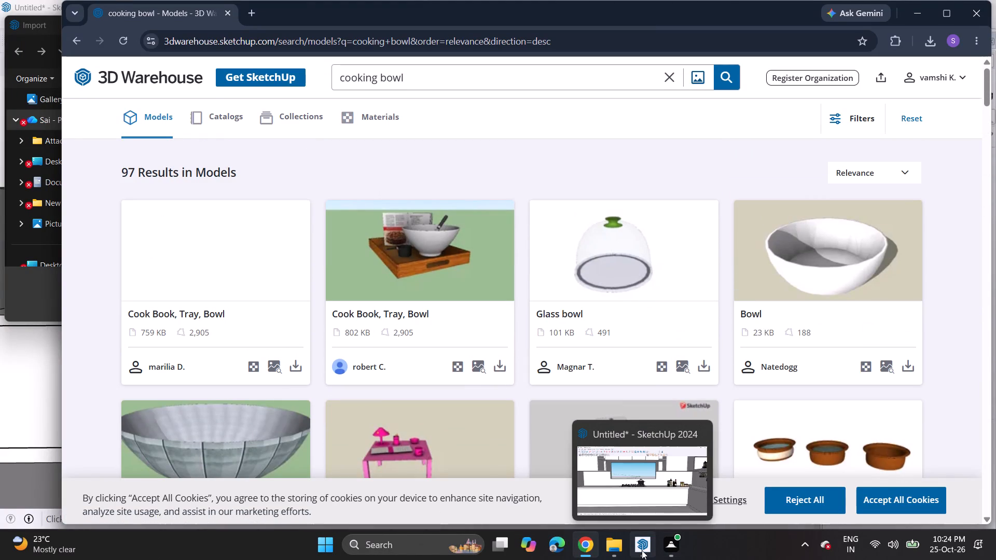
pyautogui.scroll(3, 620, 295)
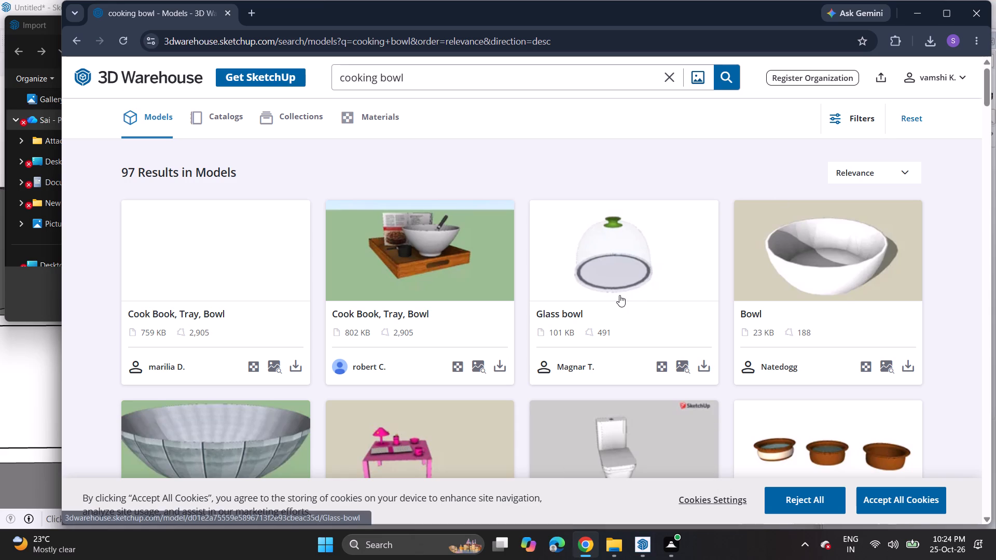
pyautogui.scroll(3, 619, 295)
pyautogui.scroll(-4, 619, 295)
pyautogui.scroll(1, 620, 309)
pyautogui.scroll(-4, 620, 312)
pyautogui.scroll(3, 619, 526)
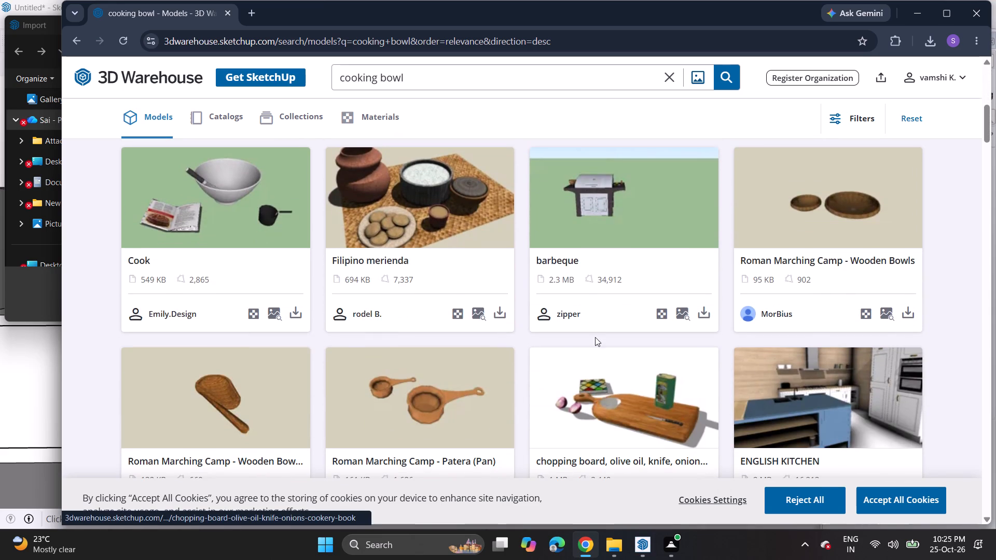
pyautogui.scroll(-3, 591, 305)
pyautogui.scroll(1, 583, 299)
pyautogui.scroll(-3, 581, 298)
pyautogui.scroll(-3, 533, 288)
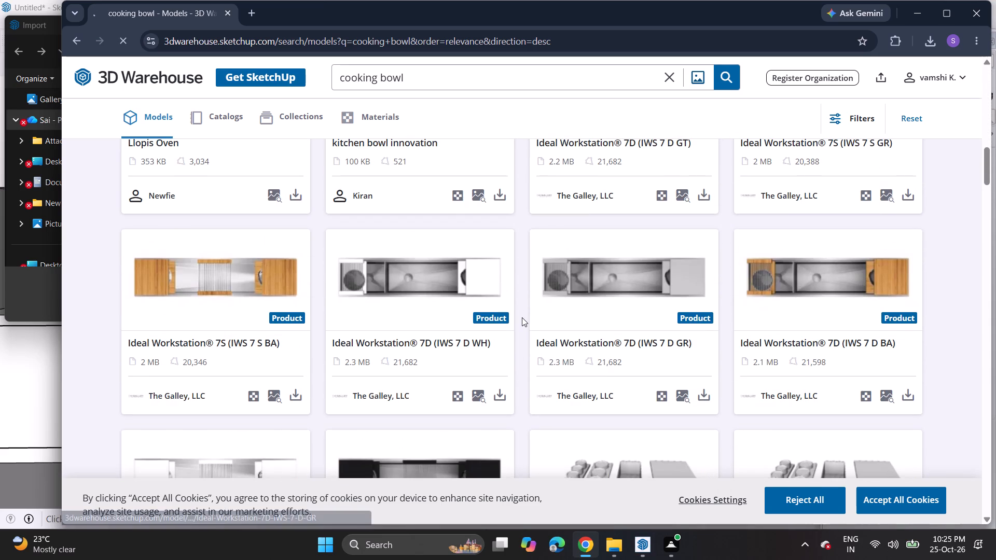
pyautogui.scroll(-11, 522, 317)
pyautogui.scroll(1, 522, 317)
pyautogui.scroll(-2, 522, 317)
pyautogui.scroll(1, 522, 317)
pyautogui.scroll(-2, 522, 317)
pyautogui.scroll(1, 522, 319)
pyautogui.scroll(-2, 522, 320)
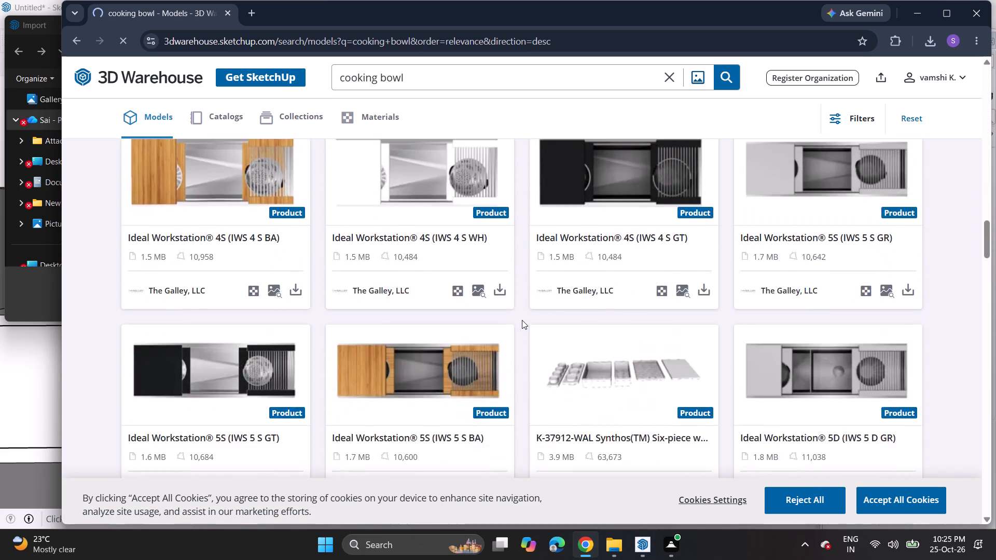
pyautogui.scroll(-15, 522, 320)
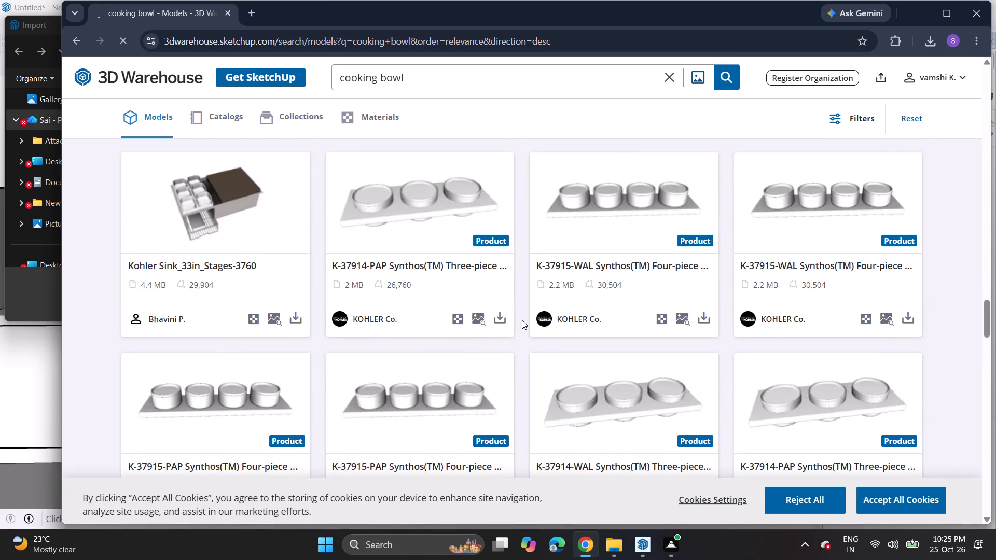
pyautogui.scroll(-16, 522, 320)
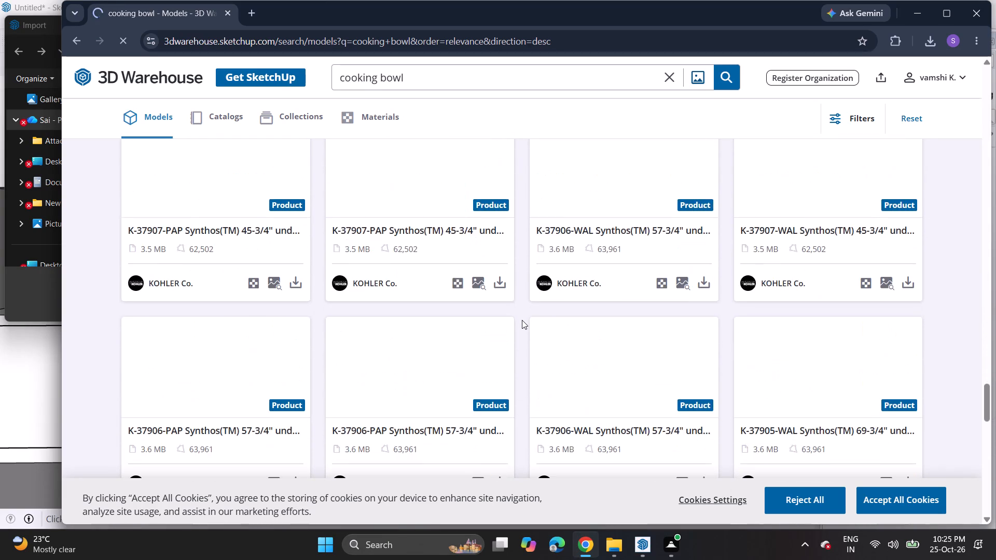
pyautogui.scroll(-11, 522, 320)
pyautogui.scroll(6, 522, 320)
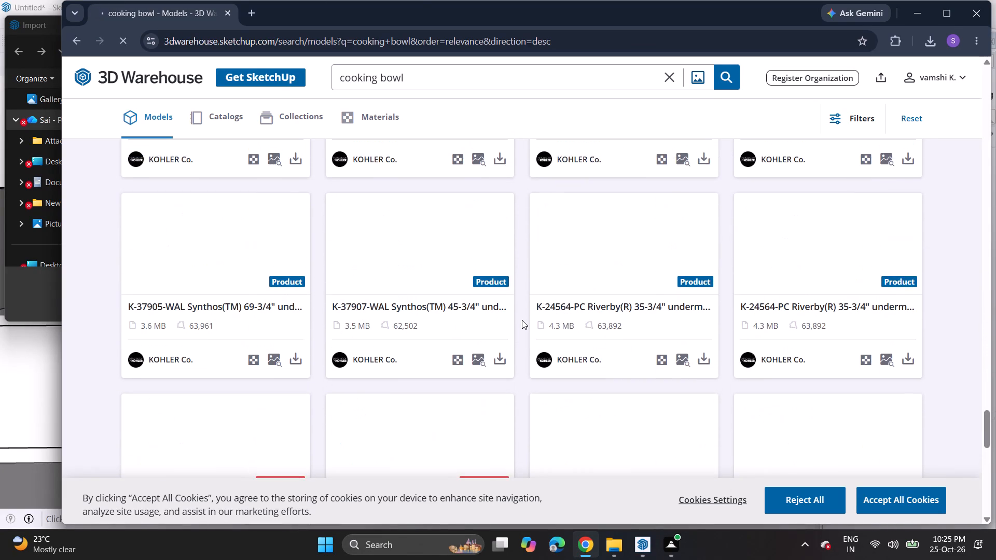
pyautogui.scroll(16, 522, 320)
pyautogui.scroll(-1, 522, 320)
pyautogui.scroll(10, 522, 320)
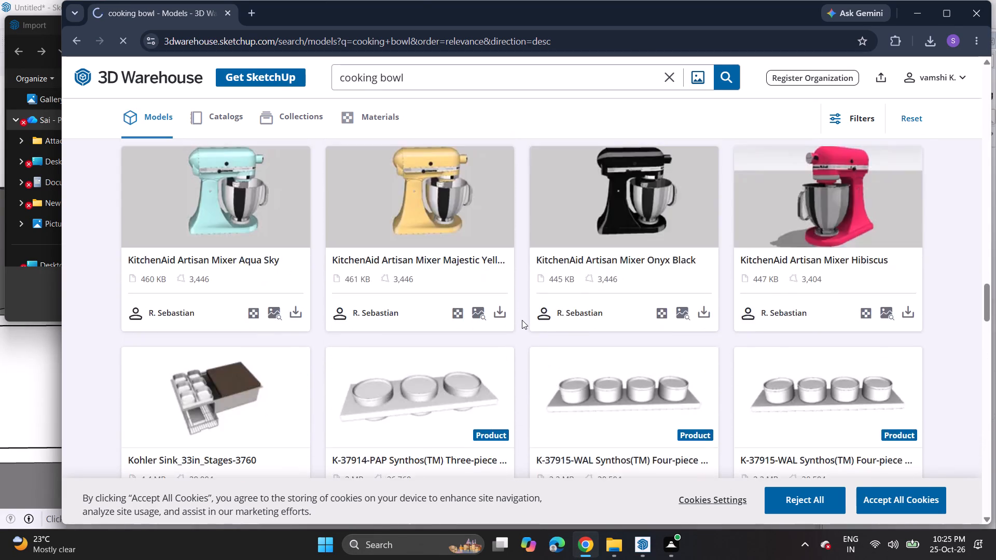
pyautogui.scroll(19, 522, 320)
pyautogui.scroll(-1, 522, 320)
pyautogui.scroll(4, 522, 320)
pyautogui.scroll(-1, 522, 320)
pyautogui.scroll(6, 522, 320)
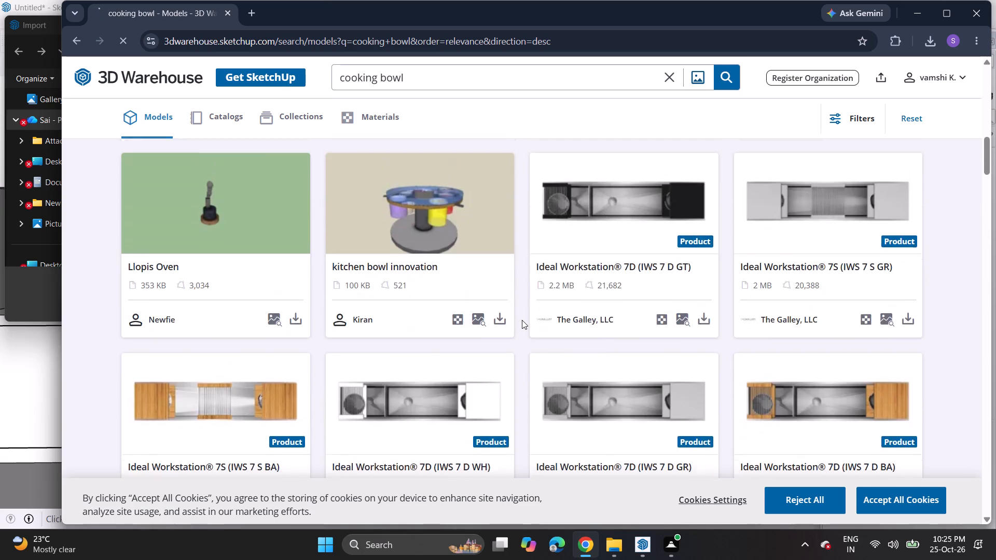
pyautogui.scroll(18, 522, 320)
pyautogui.scroll(4, 522, 320)
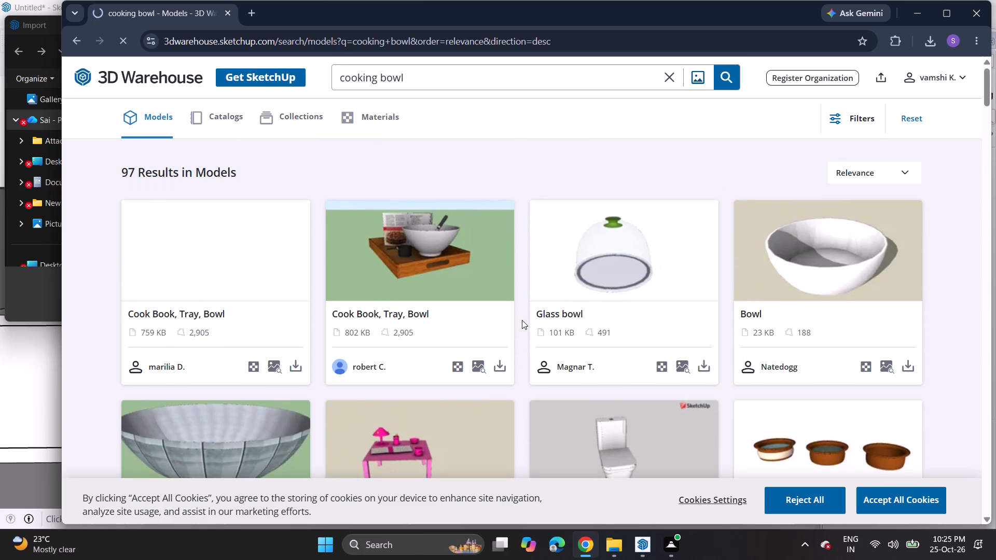
pyautogui.scroll(2, 522, 320)
pyautogui.scroll(-11, 522, 320)
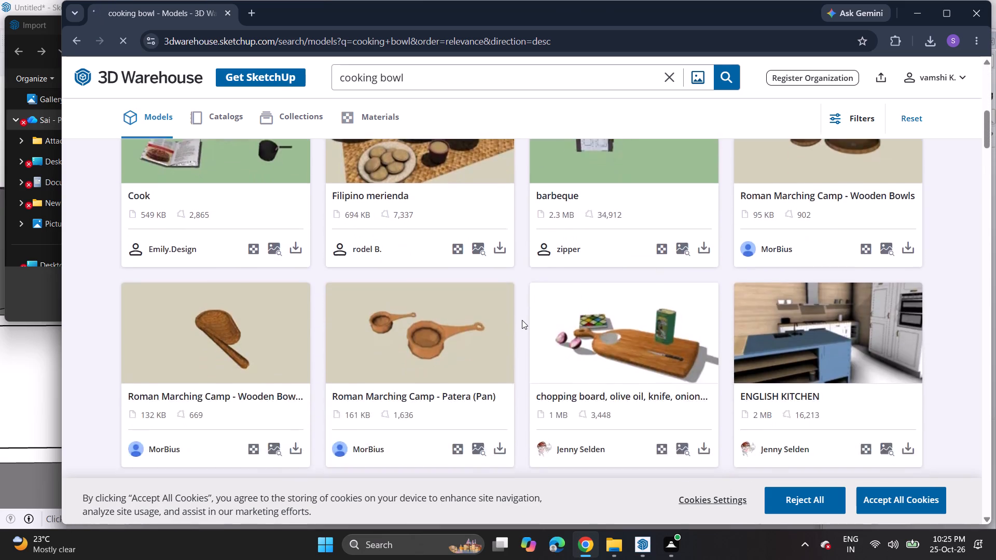
pyautogui.scroll(-17, 522, 320)
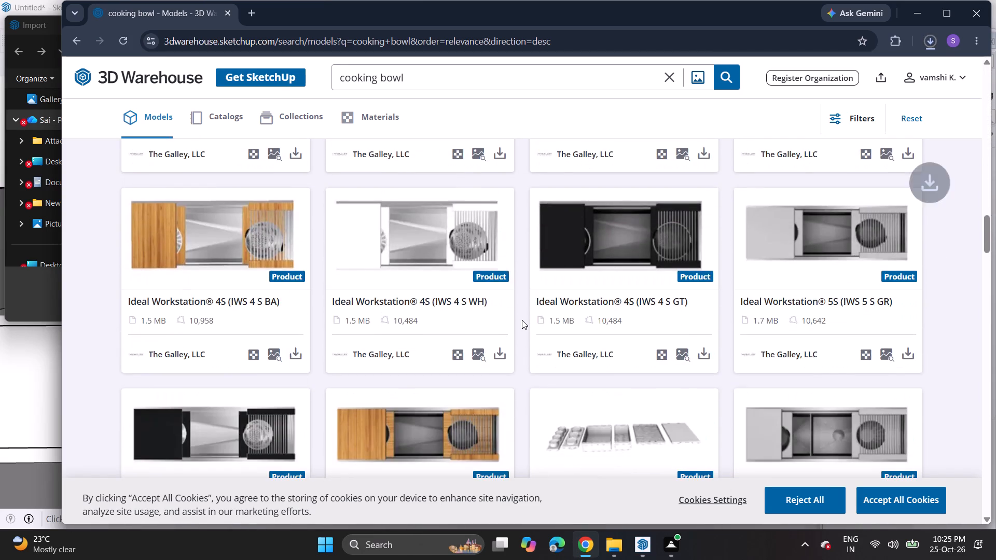
pyautogui.scroll(-10, 522, 320)
pyautogui.scroll(1, 522, 320)
pyautogui.scroll(-4, 522, 320)
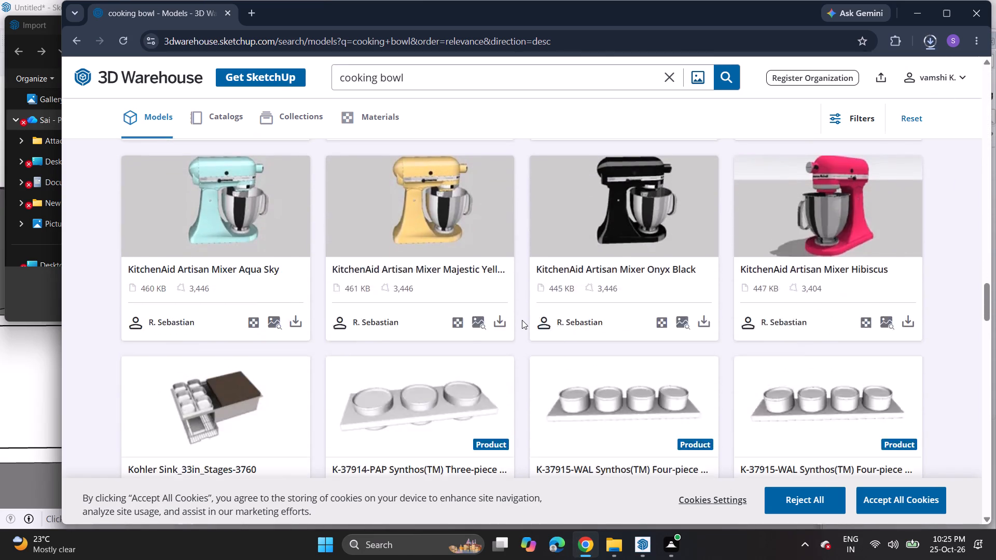
pyautogui.scroll(-11, 522, 320)
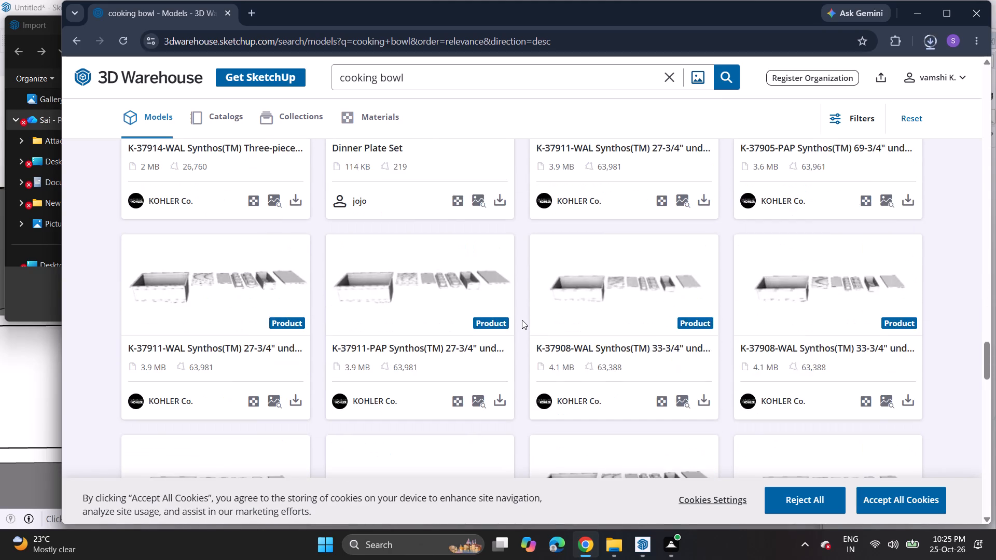
pyautogui.scroll(4, 522, 320)
pyautogui.scroll(-12, 522, 320)
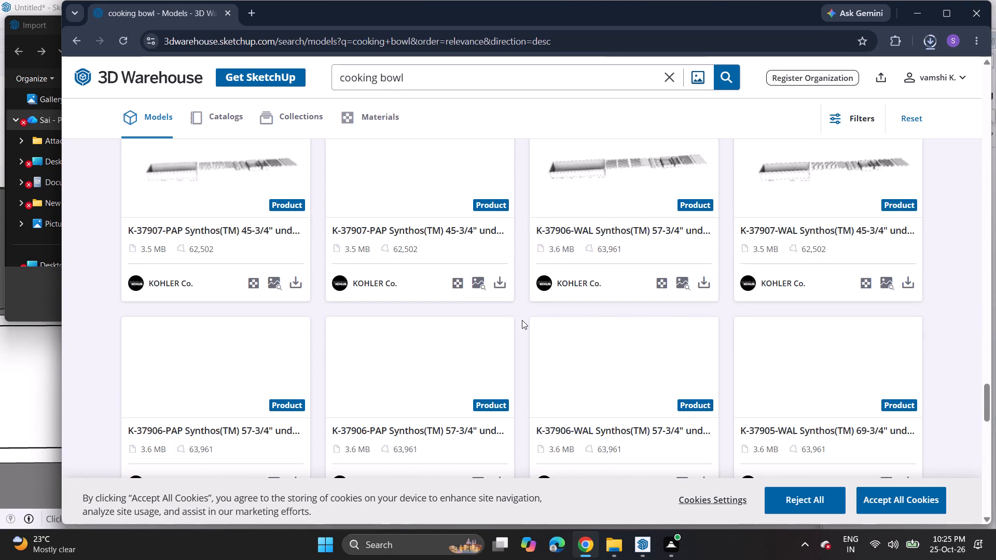
pyautogui.scroll(-7, 522, 320)
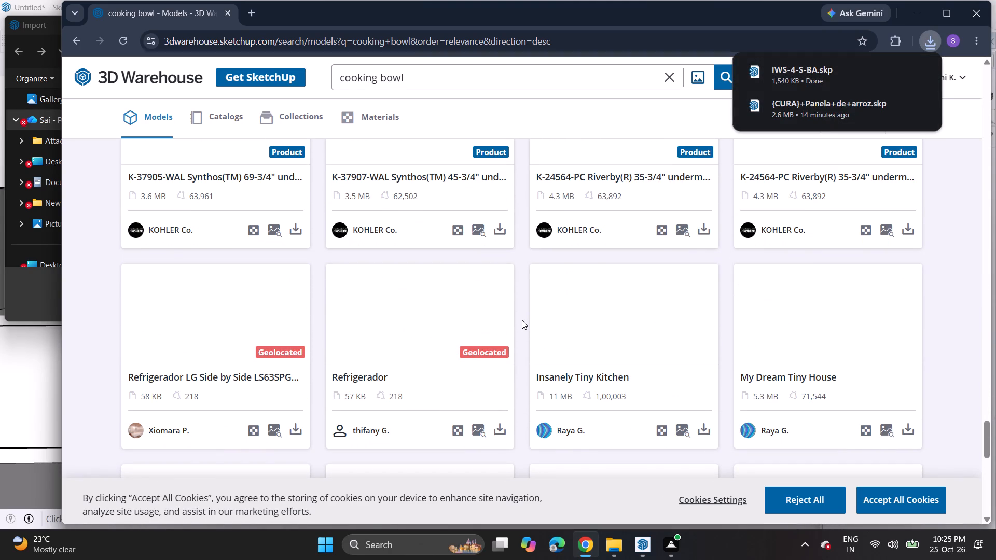
pyautogui.scroll(-1, 517, 303)
pyautogui.scroll(1, 517, 303)
pyautogui.scroll(-1, 517, 303)
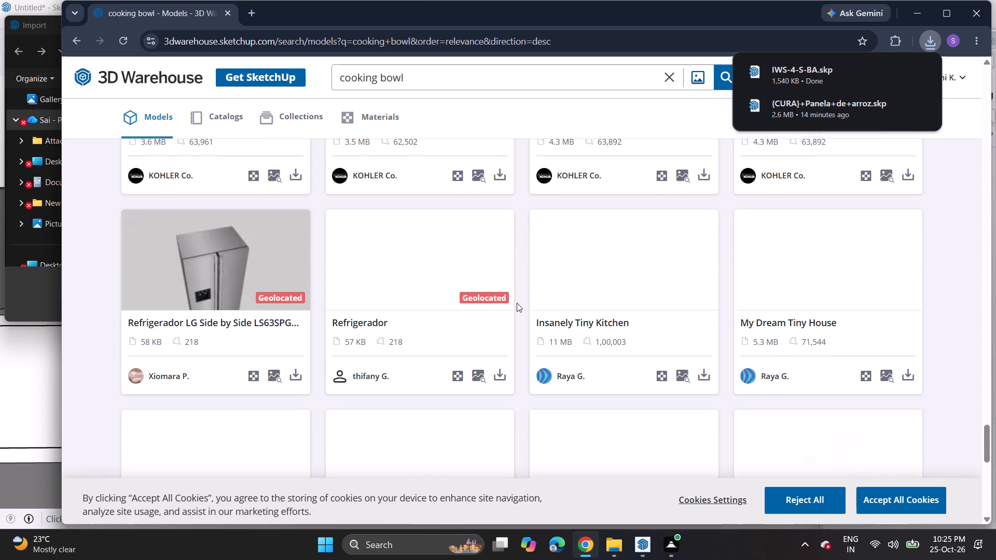
pyautogui.scroll(-10, 516, 302)
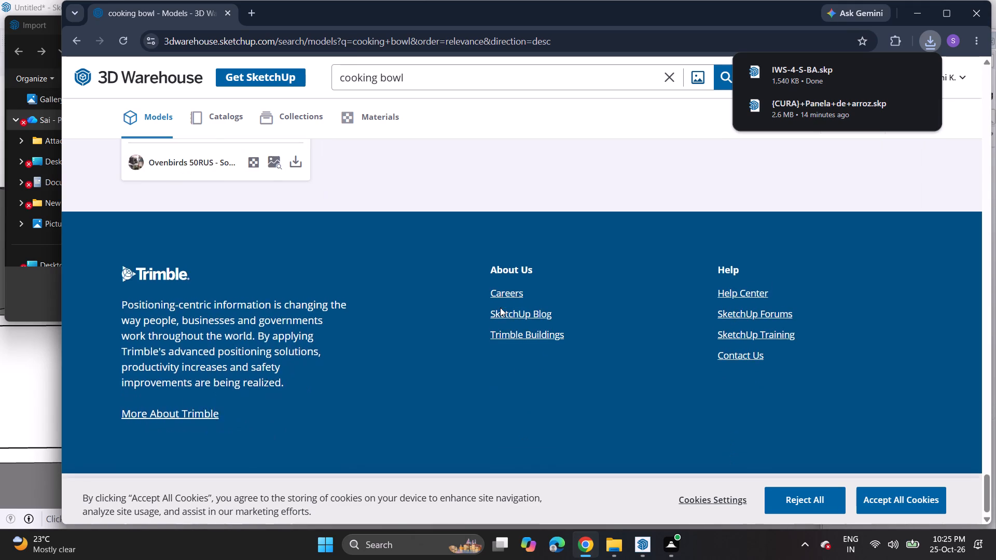
pyautogui.scroll(4, 500, 307)
pyautogui.scroll(-1, 500, 307)
pyautogui.scroll(1, 500, 307)
pyautogui.scroll(-1, 500, 307)
pyautogui.scroll(14, 500, 307)
pyautogui.scroll(-1, 500, 307)
pyautogui.scroll(12, 500, 307)
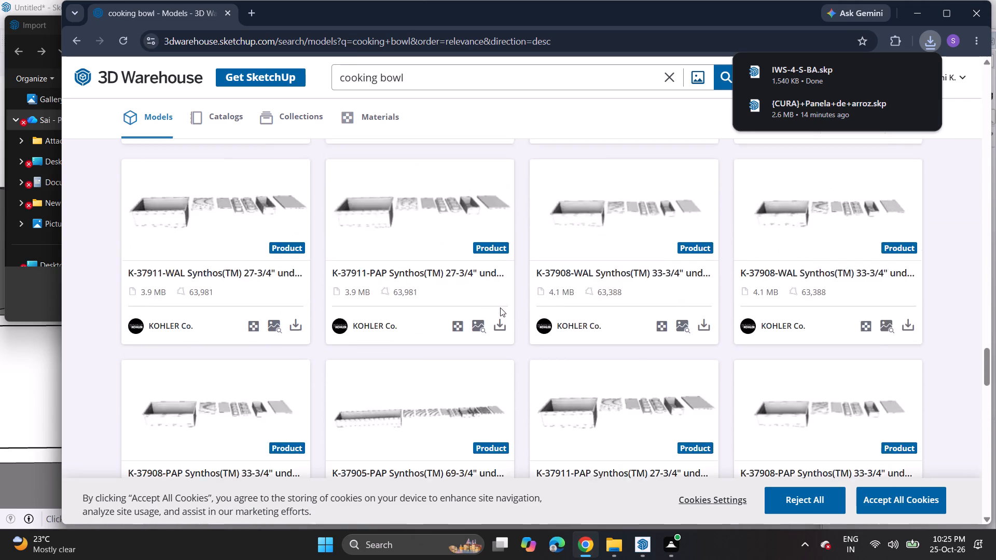
pyautogui.scroll(11, 500, 307)
pyautogui.scroll(-1, 500, 307)
pyautogui.scroll(2, 500, 307)
pyautogui.scroll(-1, 500, 307)
pyautogui.scroll(1, 500, 307)
pyautogui.scroll(-1, 500, 307)
pyautogui.scroll(7, 500, 307)
pyautogui.scroll(-1, 500, 307)
pyautogui.scroll(6, 500, 307)
pyautogui.scroll(-1, 500, 307)
pyautogui.scroll(3, 500, 307)
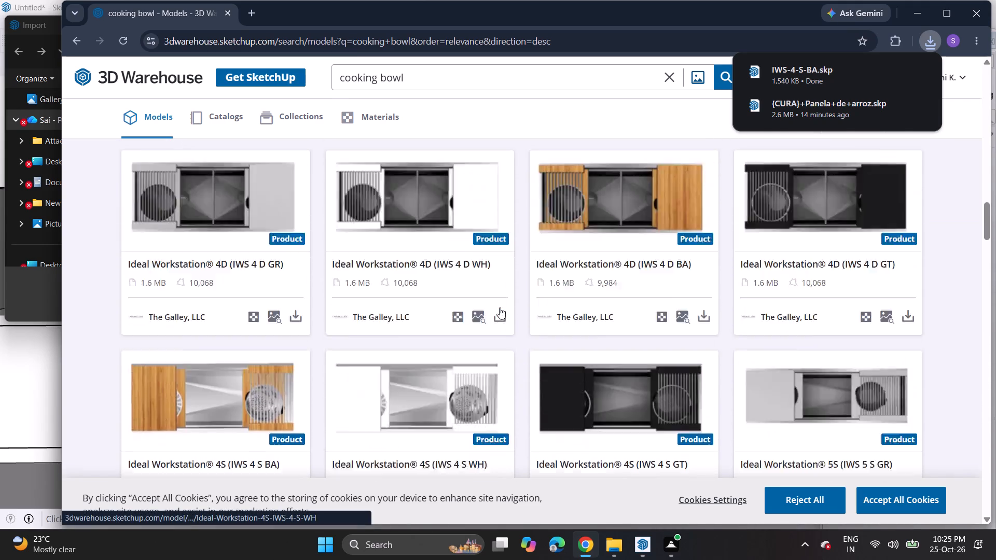
pyautogui.scroll(12, 500, 307)
pyautogui.scroll(-1, 500, 307)
pyautogui.scroll(3, 500, 307)
pyautogui.scroll(-1, 500, 307)
pyautogui.scroll(11, 500, 307)
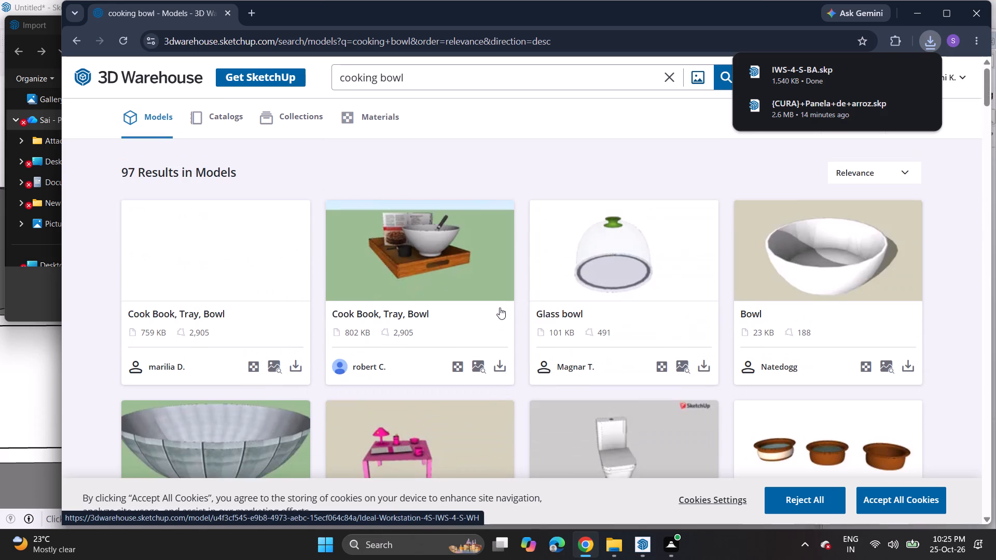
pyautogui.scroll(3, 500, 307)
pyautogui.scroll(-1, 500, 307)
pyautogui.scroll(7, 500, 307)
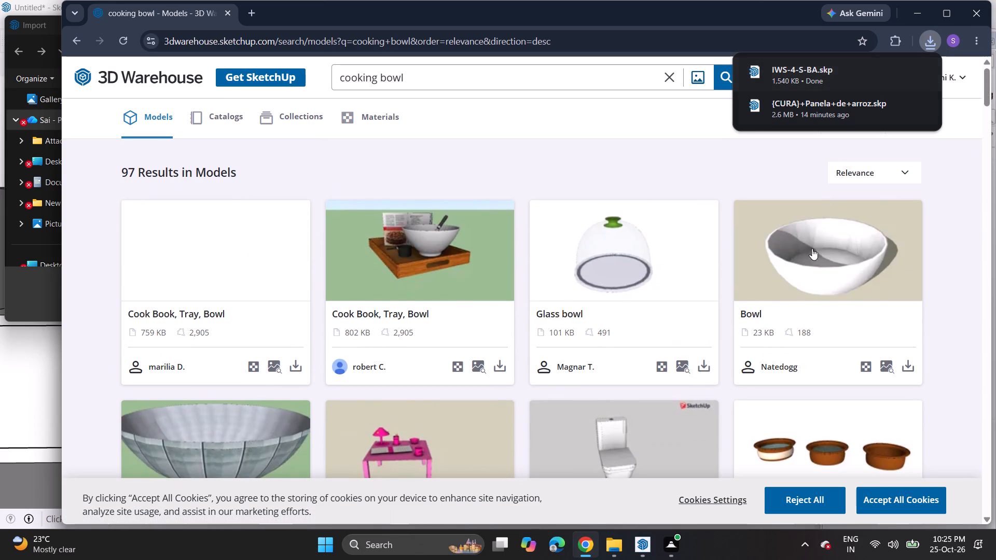
# Switch to SketchUp, import the IWS-4-S-BA file from Downloads and place it on the ground in front of the kitchen room.
pyautogui.click(639, 542)
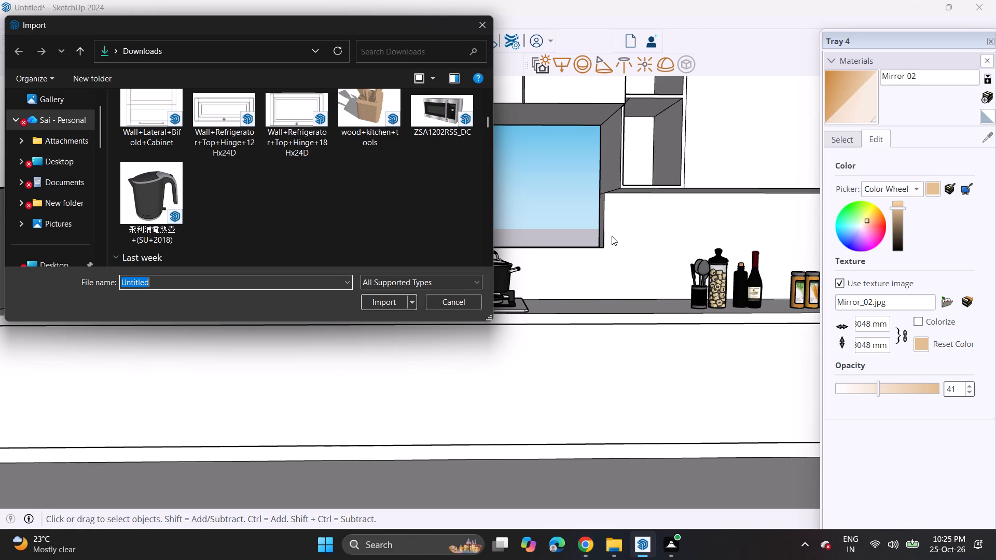
pyautogui.scroll(15, 309, 146)
pyautogui.scroll(-1, 309, 146)
pyautogui.scroll(6, 309, 146)
pyautogui.scroll(-1, 309, 146)
pyautogui.scroll(3, 309, 146)
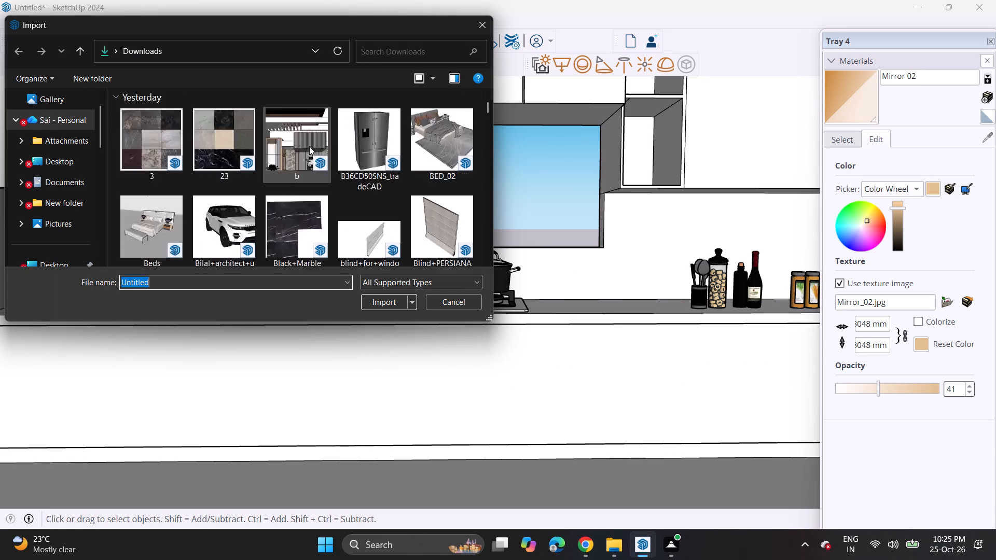
pyautogui.scroll(10, 309, 146)
pyautogui.scroll(-3, 318, 193)
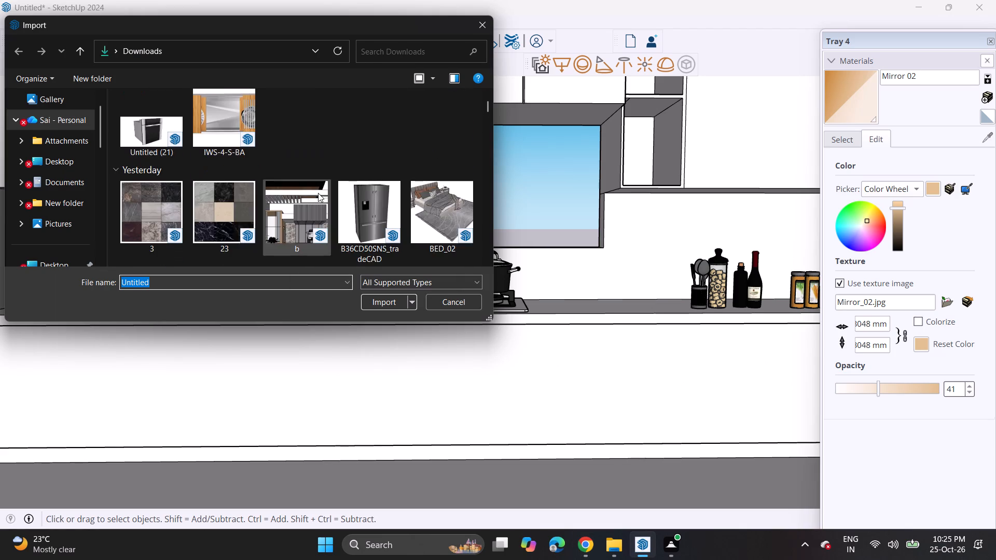
pyautogui.scroll(6, 318, 193)
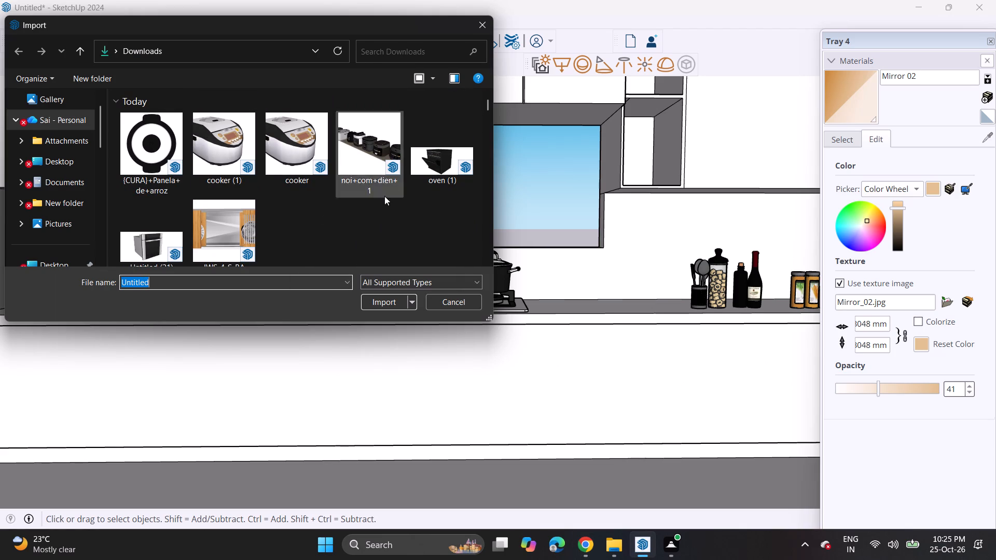
pyautogui.scroll(-5, 381, 195)
pyautogui.scroll(3, 361, 176)
pyautogui.click(228, 201)
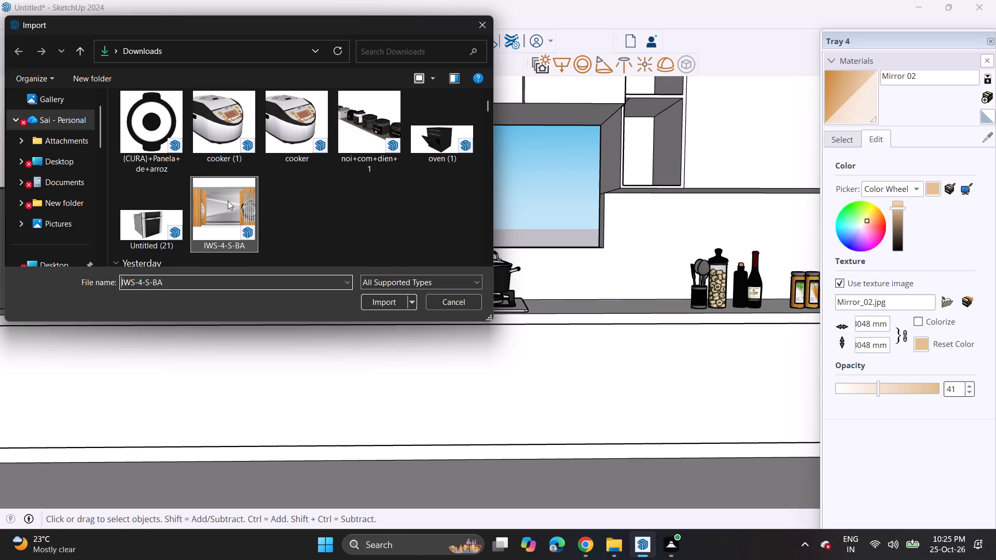
pyautogui.click(396, 302)
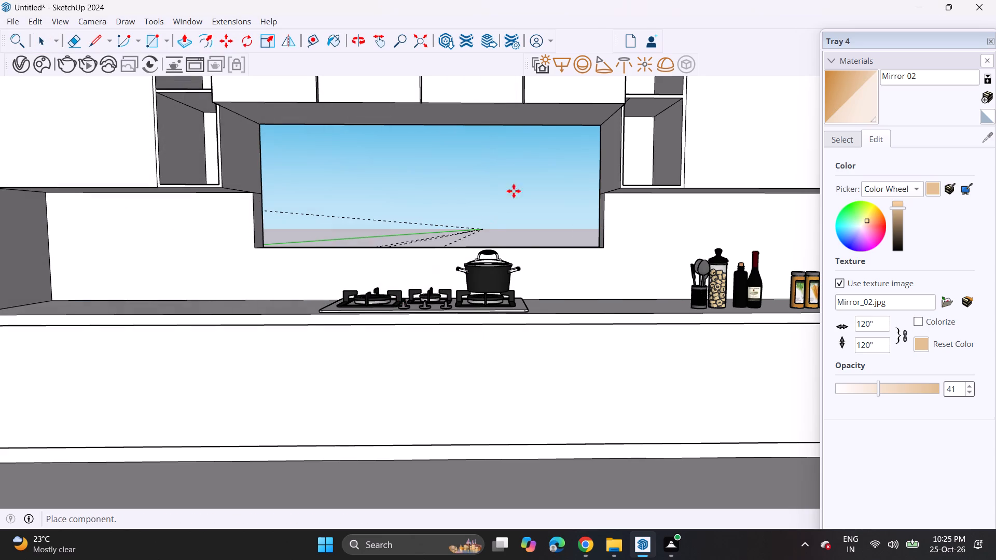
pyautogui.scroll(-8, 471, 239)
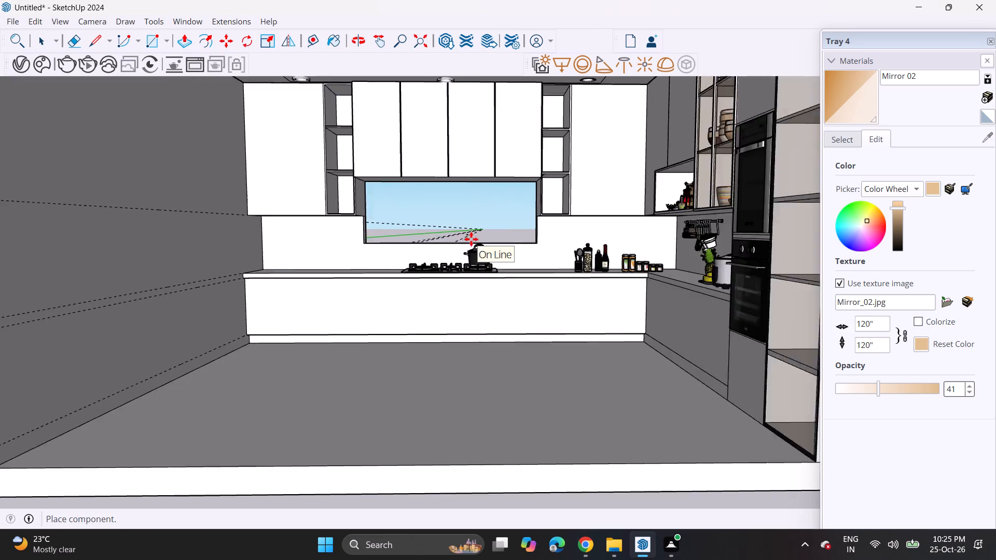
pyautogui.scroll(-10, 469, 247)
pyautogui.click(377, 408)
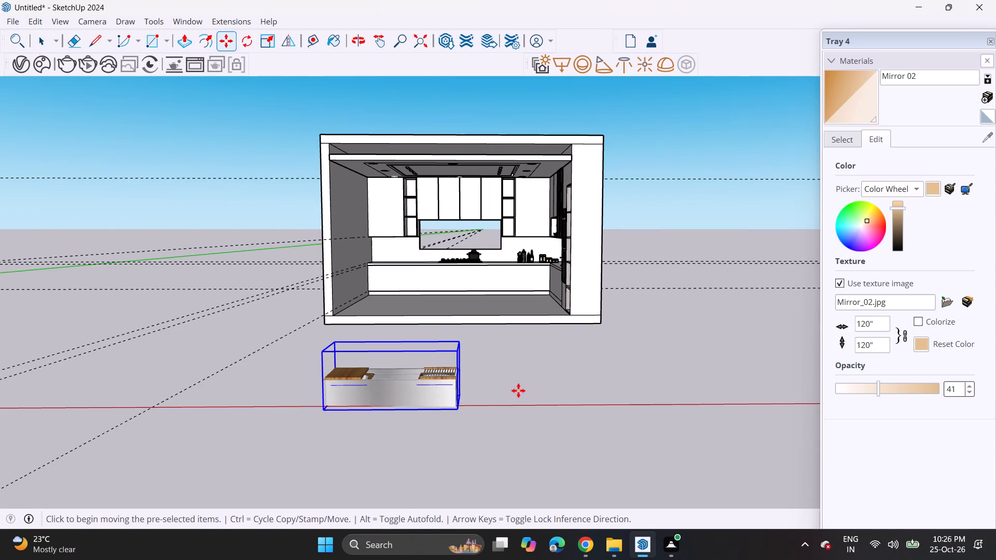
# Explode the imported workstation sink component placed in front of the kitchen room.
pyautogui.scroll(1, 515, 390)
pyautogui.moveTo(514, 390); pyautogui.dragTo(343, 391, button='middle')
pyautogui.scroll(-1, 343, 391)
pyautogui.keyDown('shift'); pyautogui.moveTo(143, 313); pyautogui.dragTo(413, 264, button='middle'); pyautogui.keyUp('shift')
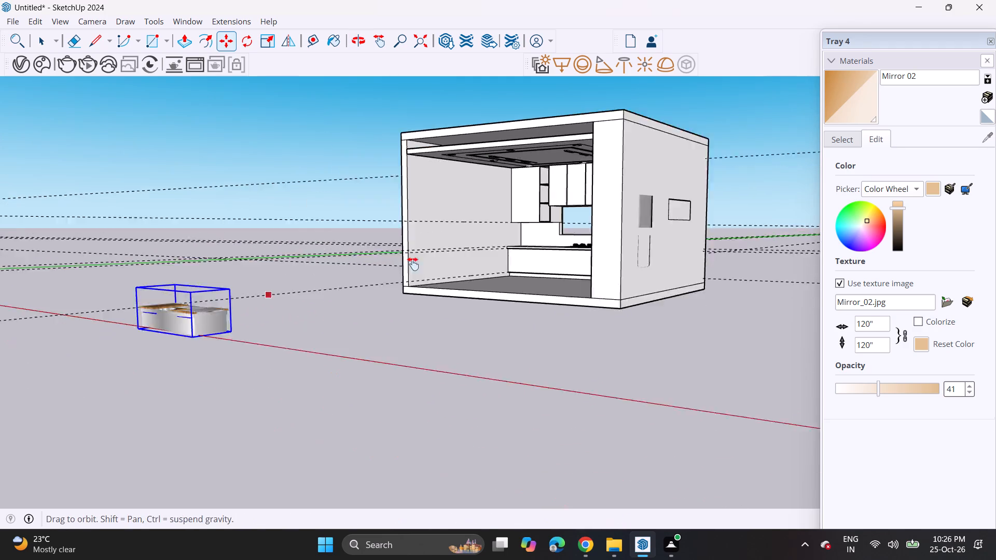
pyautogui.keyDown('shift'); pyautogui.moveTo(413, 264); pyautogui.dragTo(534, 243, button='middle'); pyautogui.keyUp('shift')
pyautogui.moveTo(545, 261); pyautogui.dragTo(569, 368, button='middle')
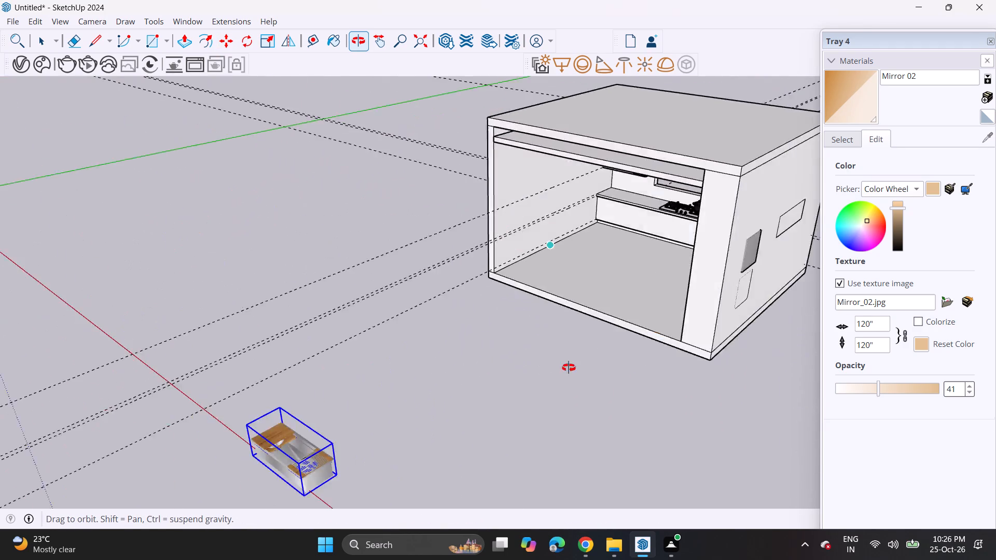
pyautogui.moveTo(569, 368); pyautogui.dragTo(810, 388, button='middle')
pyautogui.scroll(-1, 620, 369)
pyautogui.scroll(1, 771, 390)
pyautogui.keyDown('shift'); pyautogui.moveTo(694, 413); pyautogui.dragTo(499, 212, button='middle'); pyautogui.keyUp('shift')
pyautogui.keyDown('shift'); pyautogui.scroll(1, 593, 316); pyautogui.keyUp('shift')
pyautogui.moveTo(522, 255); pyautogui.dragTo(660, 411, button='middle')
pyautogui.scroll(4, 743, 401)
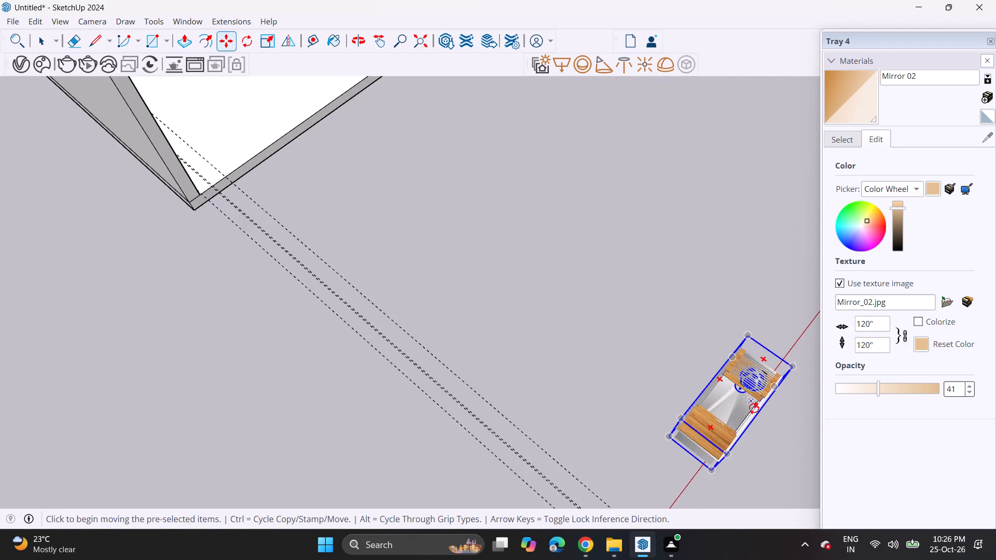
pyautogui.scroll(8, 754, 408)
pyautogui.scroll(-1, 730, 399)
pyautogui.scroll(2, 729, 396)
pyautogui.scroll(-1, 763, 352)
pyautogui.scroll(15, 763, 352)
pyautogui.moveTo(744, 369); pyautogui.dragTo(796, 290, button='middle')
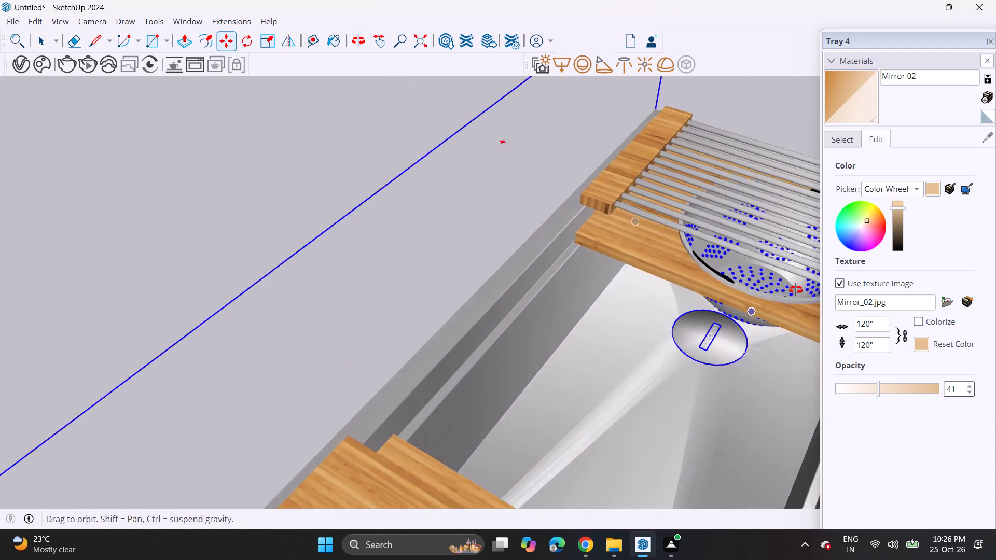
pyautogui.moveTo(796, 290); pyautogui.dragTo(789, 214, button='middle')
pyautogui.moveTo(728, 223); pyautogui.dragTo(552, 264, button='middle')
pyautogui.moveTo(561, 265); pyautogui.dragTo(649, 224, button='middle')
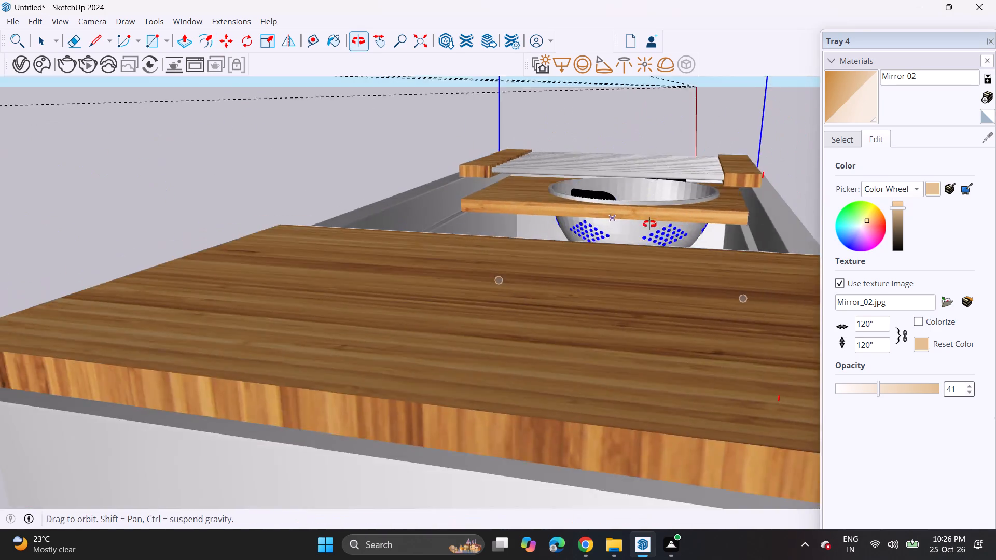
pyautogui.moveTo(649, 224); pyautogui.dragTo(594, 268, button='middle')
pyautogui.scroll(1, 599, 265)
pyautogui.press('space')
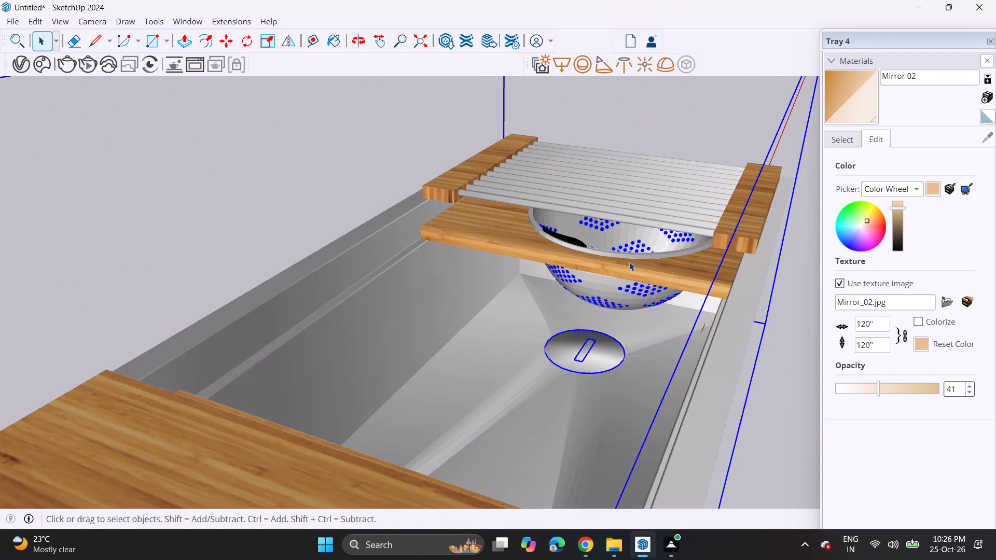
pyautogui.press('space')
pyautogui.click(632, 255)
pyautogui.rightClick(632, 255)
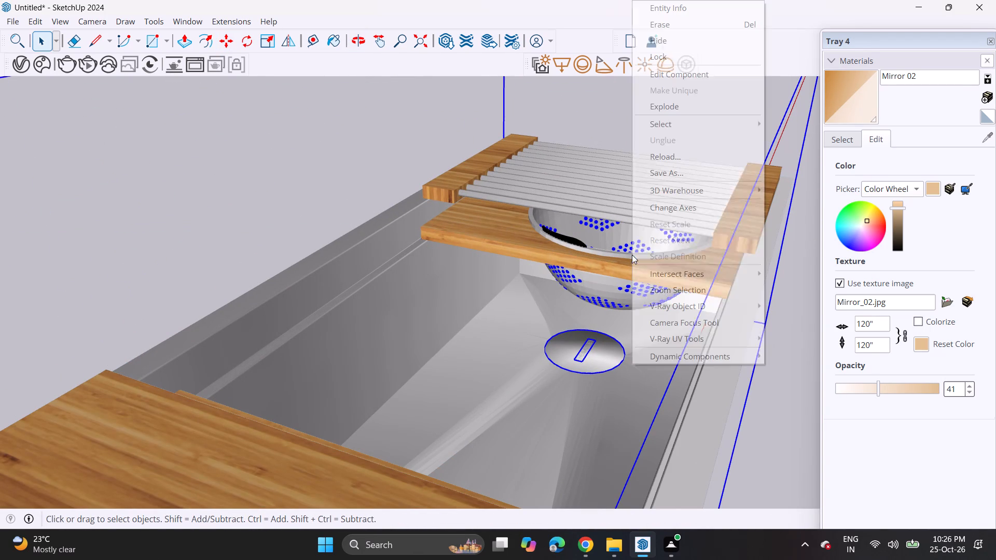
pyautogui.click(672, 107)
# Explode the nested component that holds the sink basin, wooden boards, rack and colander.
pyautogui.click(643, 259)
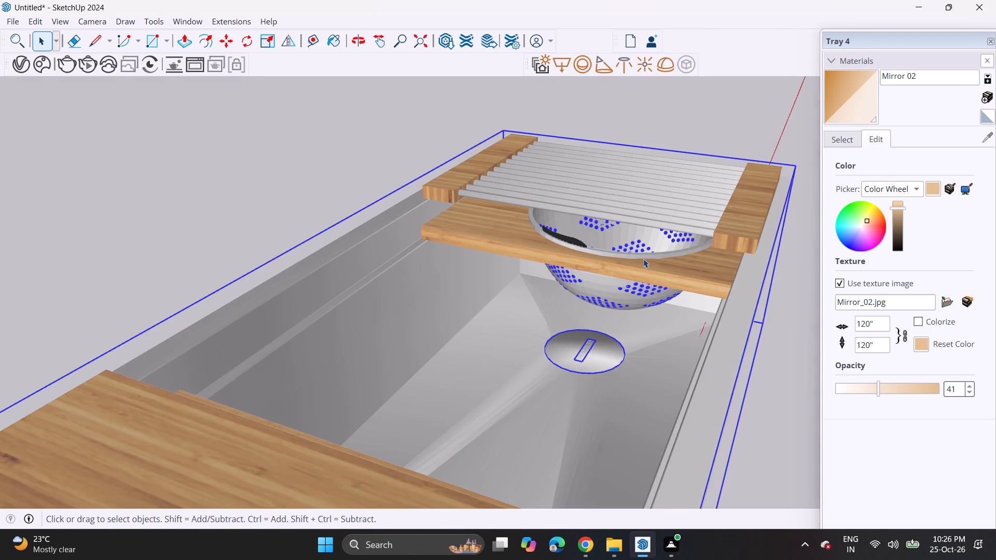
pyautogui.click(648, 251)
pyautogui.rightClick(648, 251)
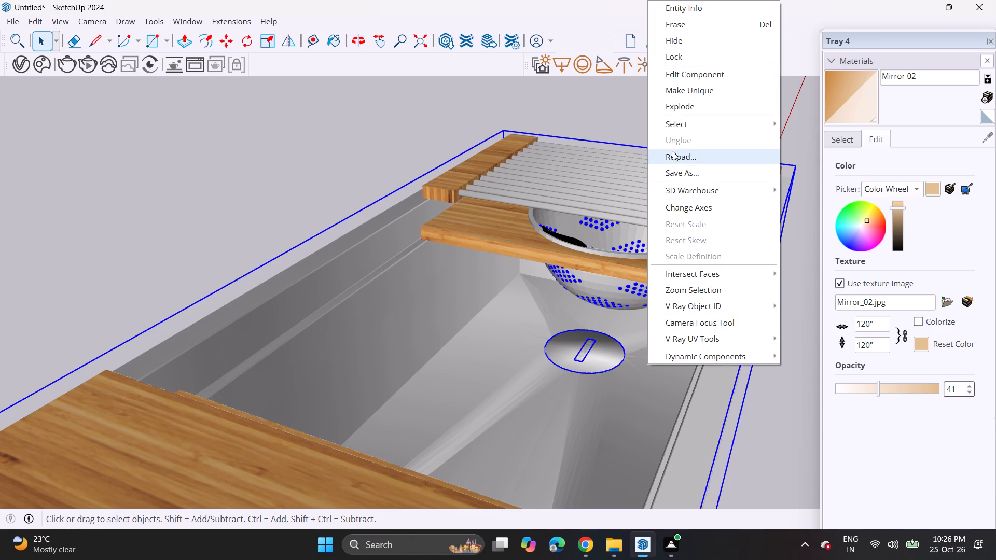
pyautogui.click(677, 107)
# Move the nested sink component, including its boards, rack and colander, slightly away from the separate drain.
pyautogui.click(649, 251)
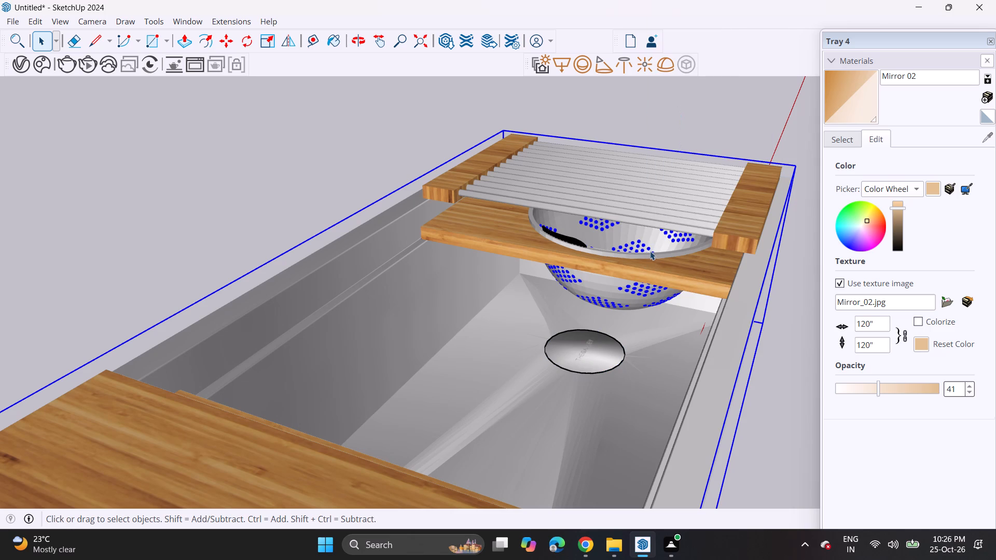
pyautogui.click(652, 260)
pyautogui.click(658, 253)
pyautogui.click(223, 43)
pyautogui.click(500, 127)
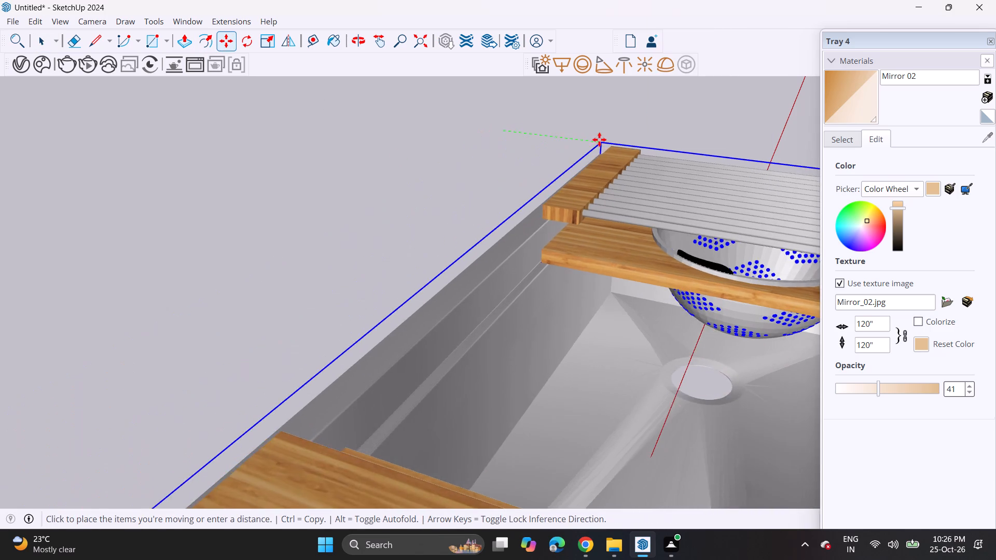
pyautogui.rightClick(473, 144)
pyautogui.press('space')
pyautogui.click(545, 274)
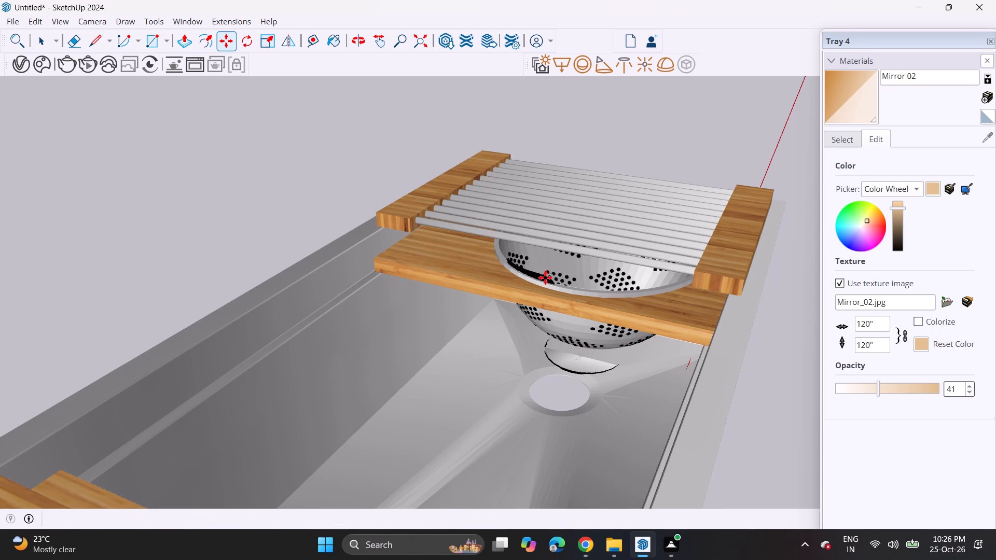
pyautogui.click(547, 280)
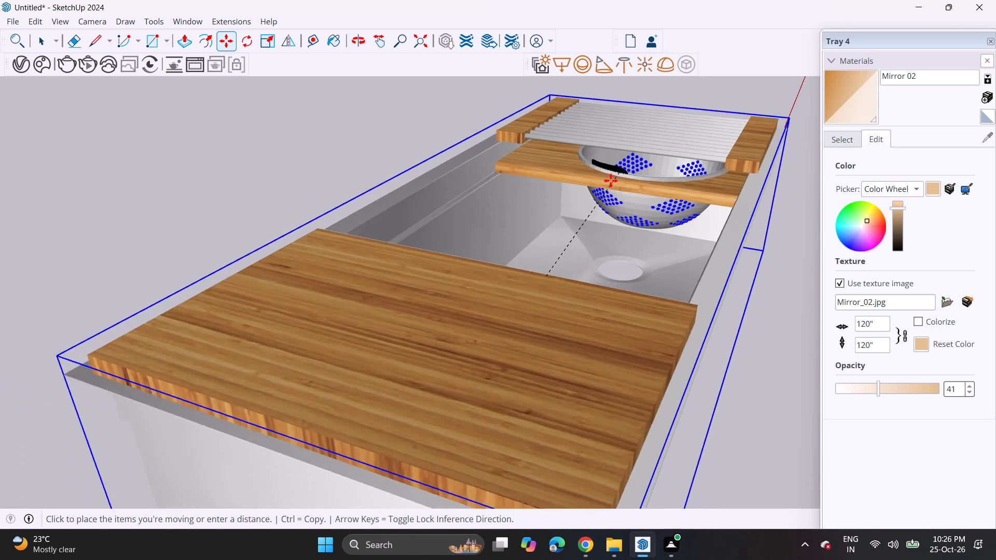
pyautogui.press('space')
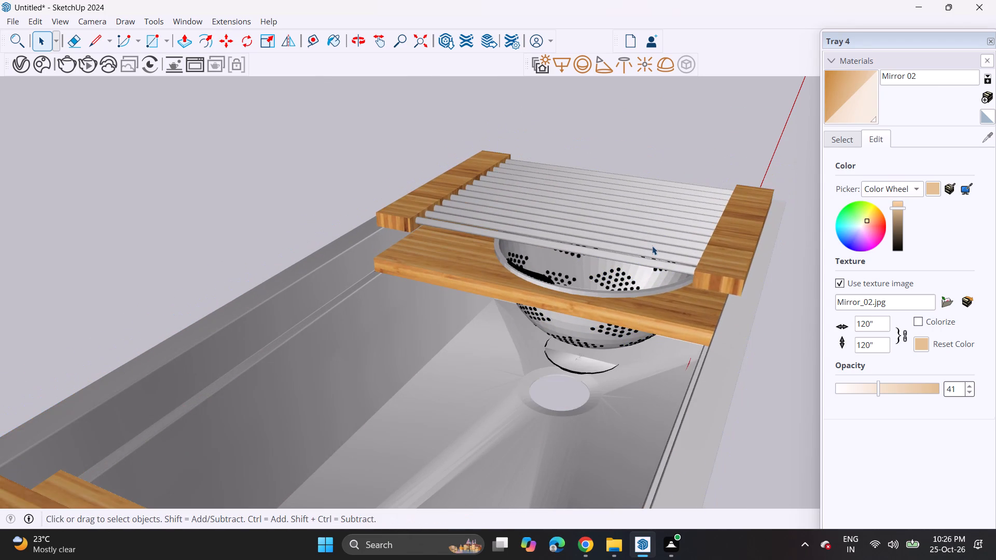
# Explode the moved sink component again to separate the colander from the basin, boards and rack.
pyautogui.rightClick(652, 246)
pyautogui.click(687, 331)
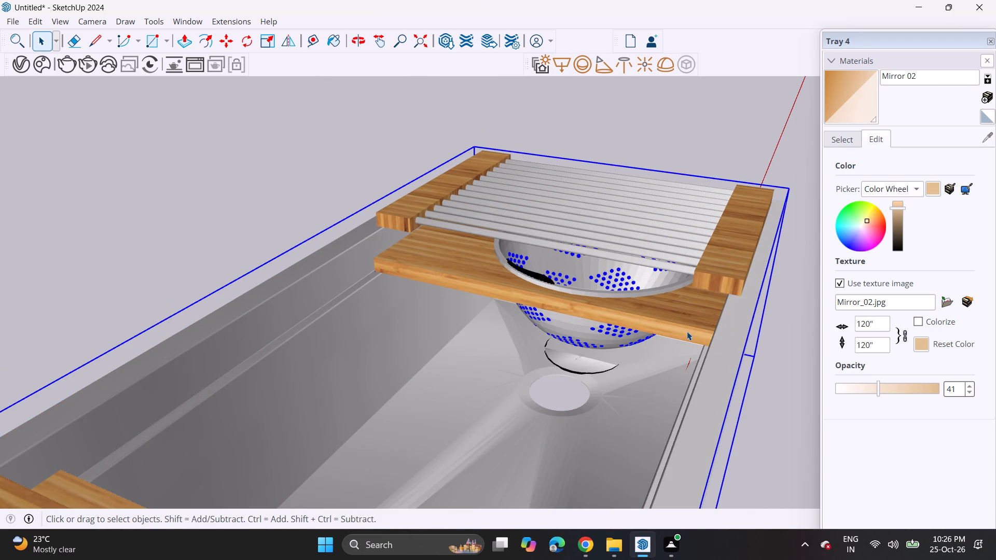
pyautogui.click(610, 298)
pyautogui.click(622, 279)
pyautogui.click(543, 277)
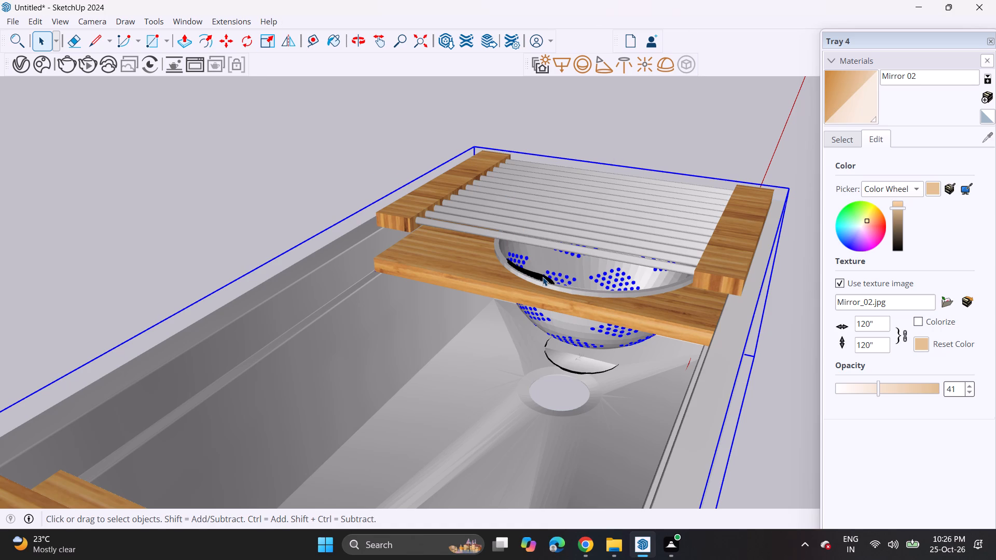
pyautogui.rightClick(543, 277)
pyautogui.click(606, 100)
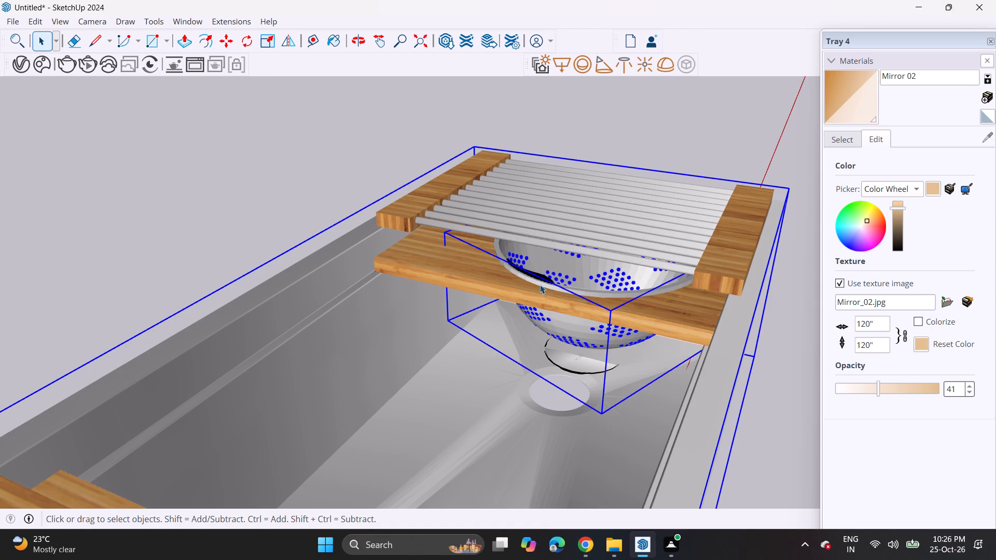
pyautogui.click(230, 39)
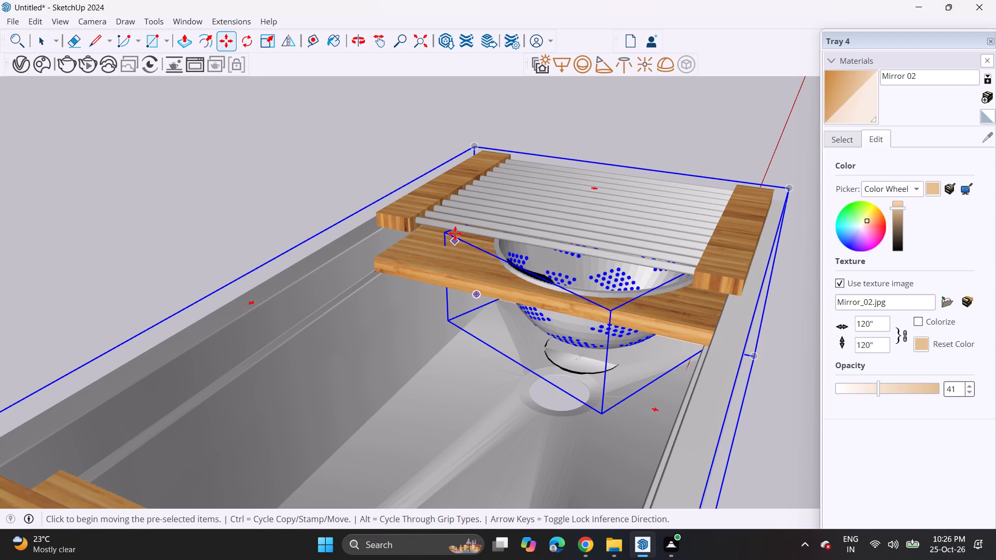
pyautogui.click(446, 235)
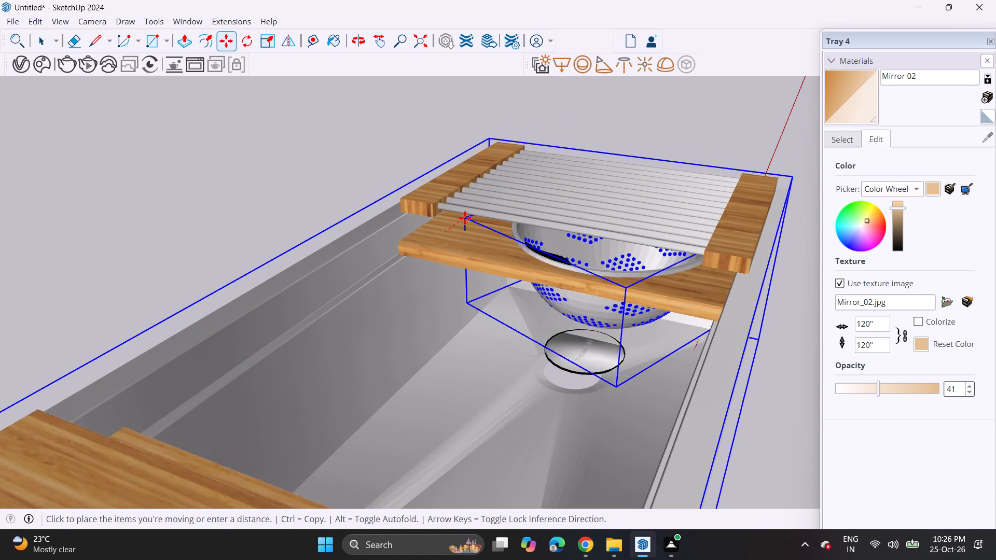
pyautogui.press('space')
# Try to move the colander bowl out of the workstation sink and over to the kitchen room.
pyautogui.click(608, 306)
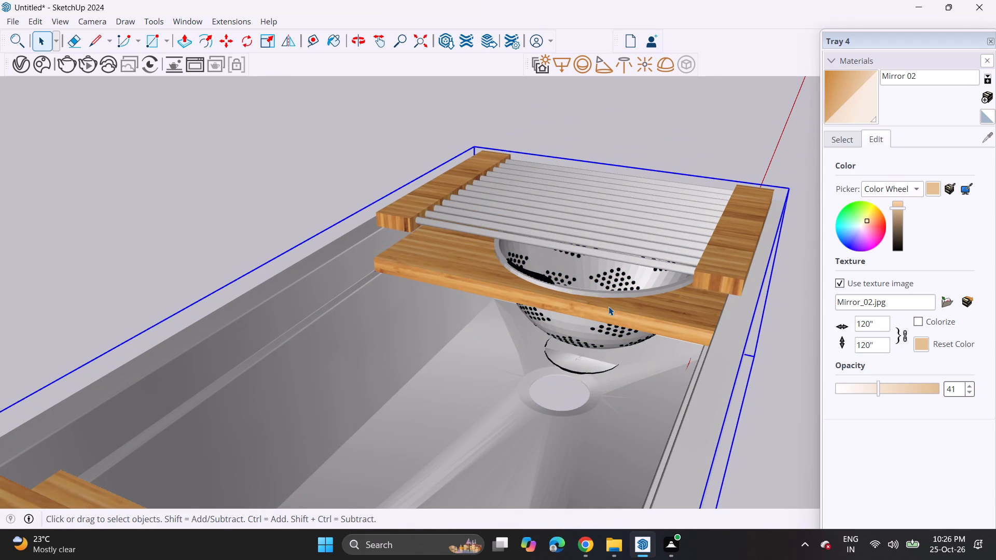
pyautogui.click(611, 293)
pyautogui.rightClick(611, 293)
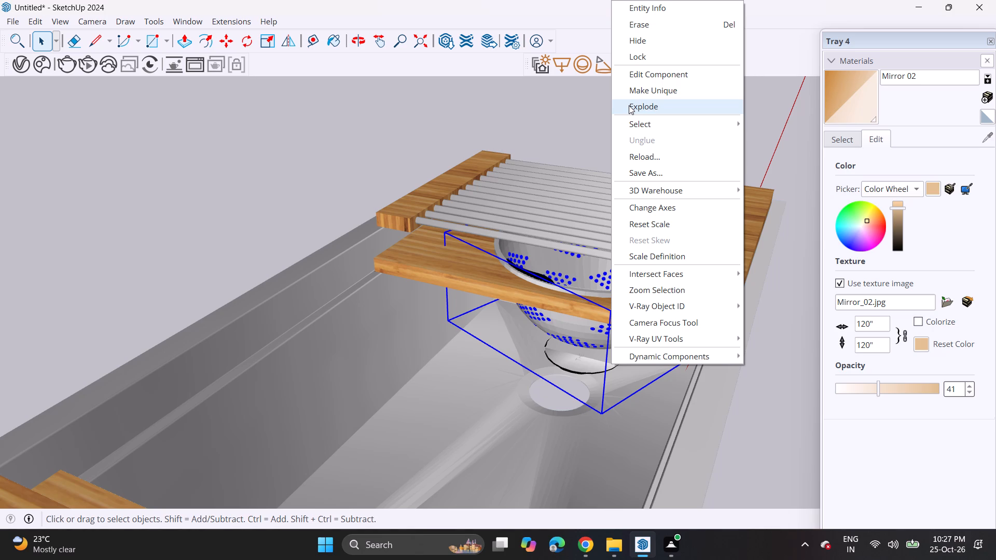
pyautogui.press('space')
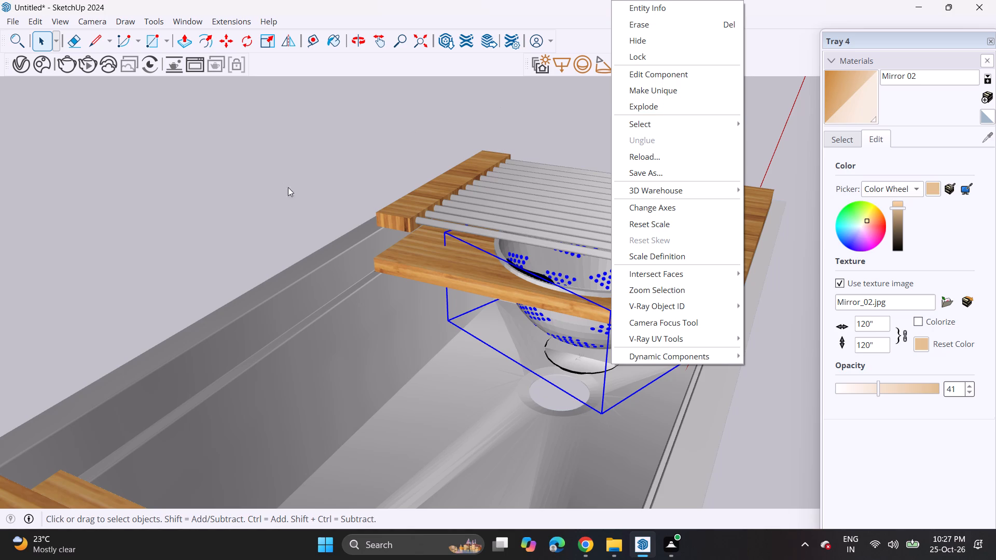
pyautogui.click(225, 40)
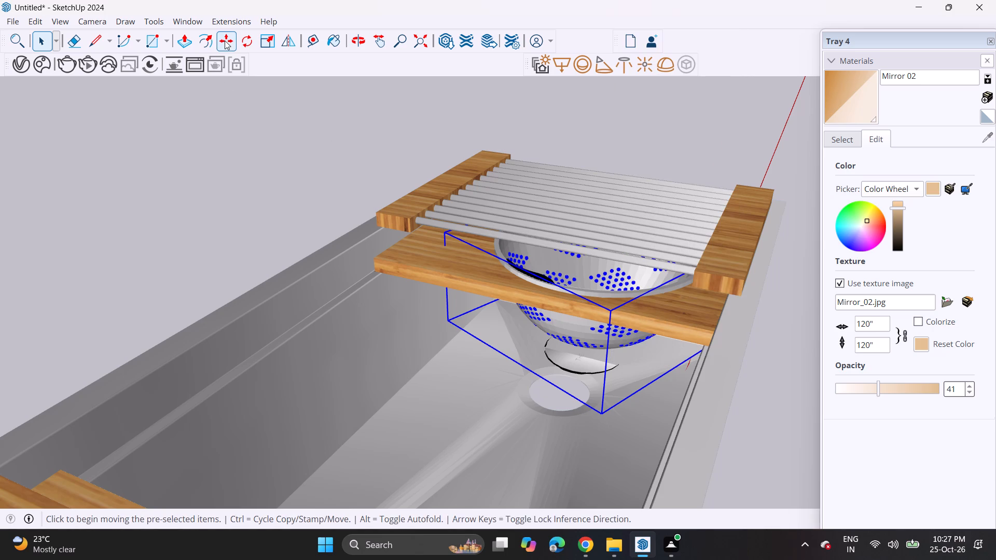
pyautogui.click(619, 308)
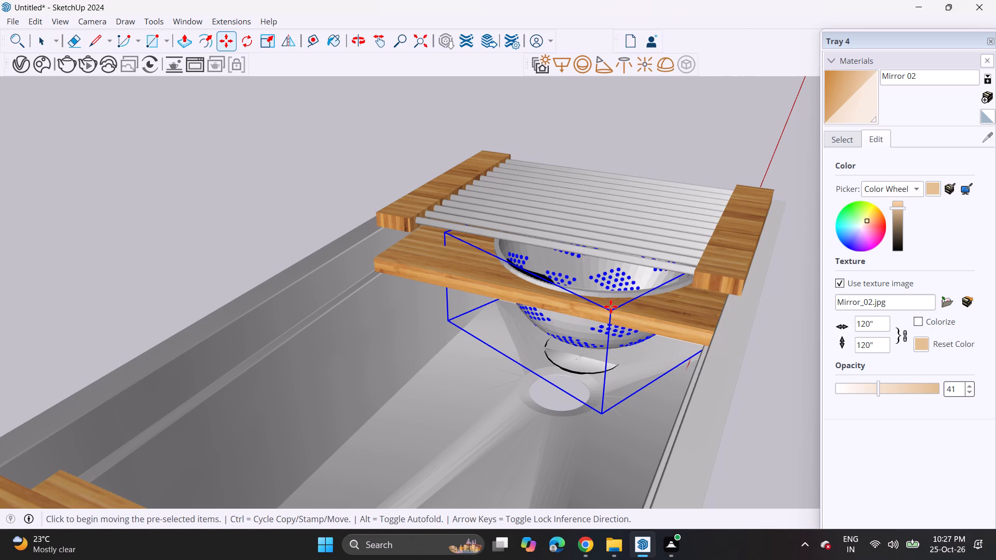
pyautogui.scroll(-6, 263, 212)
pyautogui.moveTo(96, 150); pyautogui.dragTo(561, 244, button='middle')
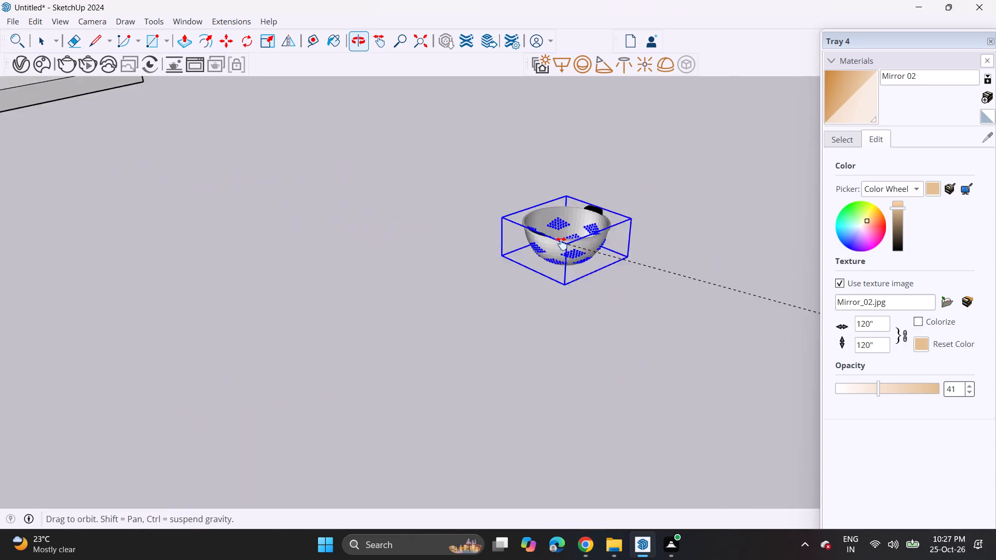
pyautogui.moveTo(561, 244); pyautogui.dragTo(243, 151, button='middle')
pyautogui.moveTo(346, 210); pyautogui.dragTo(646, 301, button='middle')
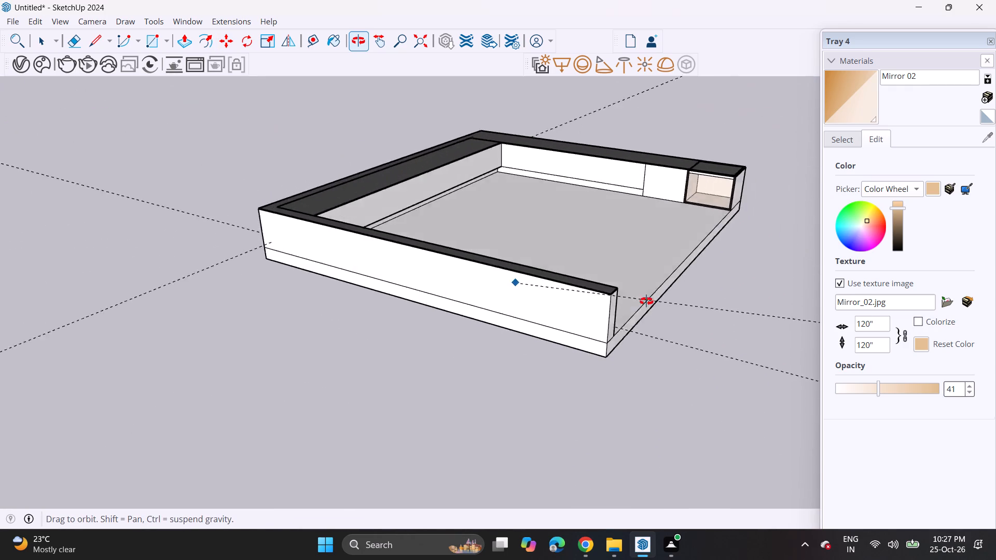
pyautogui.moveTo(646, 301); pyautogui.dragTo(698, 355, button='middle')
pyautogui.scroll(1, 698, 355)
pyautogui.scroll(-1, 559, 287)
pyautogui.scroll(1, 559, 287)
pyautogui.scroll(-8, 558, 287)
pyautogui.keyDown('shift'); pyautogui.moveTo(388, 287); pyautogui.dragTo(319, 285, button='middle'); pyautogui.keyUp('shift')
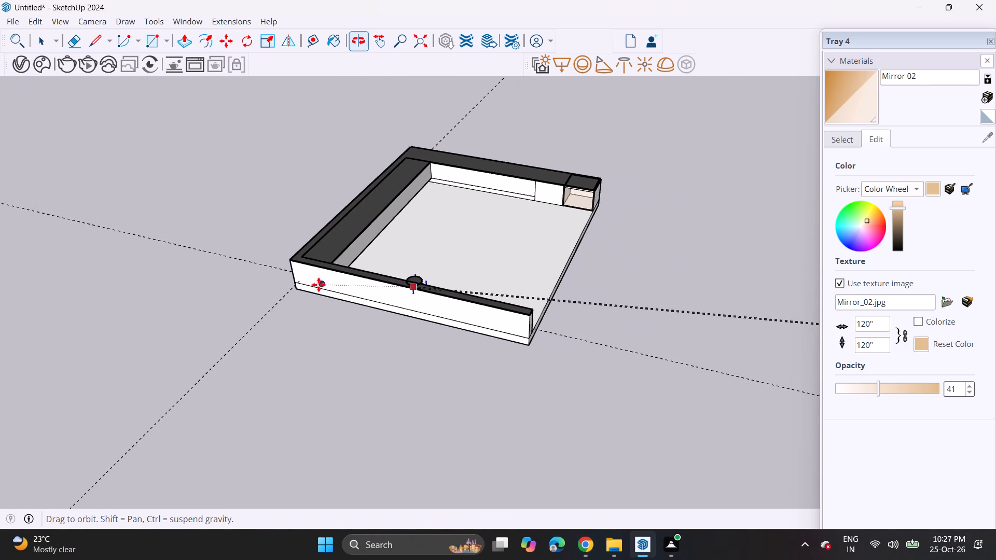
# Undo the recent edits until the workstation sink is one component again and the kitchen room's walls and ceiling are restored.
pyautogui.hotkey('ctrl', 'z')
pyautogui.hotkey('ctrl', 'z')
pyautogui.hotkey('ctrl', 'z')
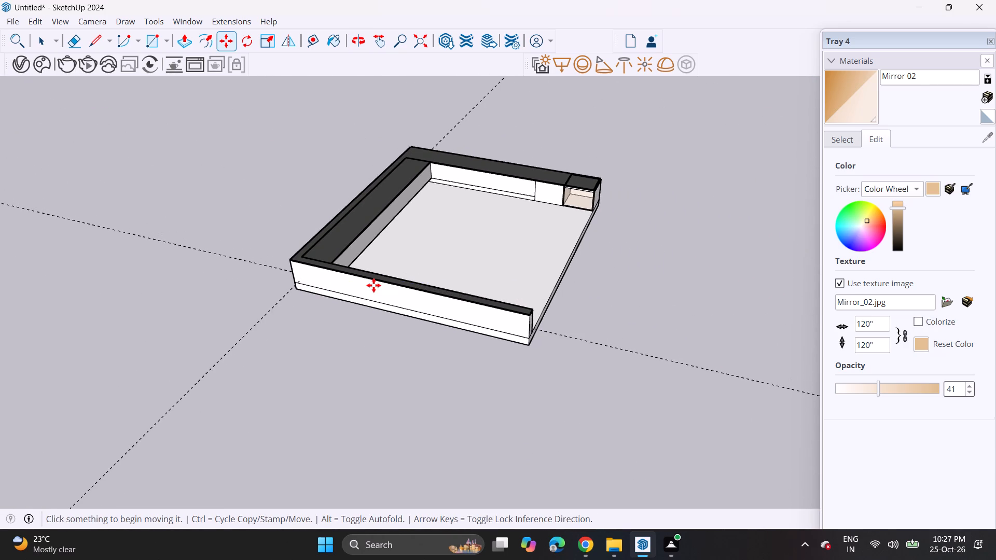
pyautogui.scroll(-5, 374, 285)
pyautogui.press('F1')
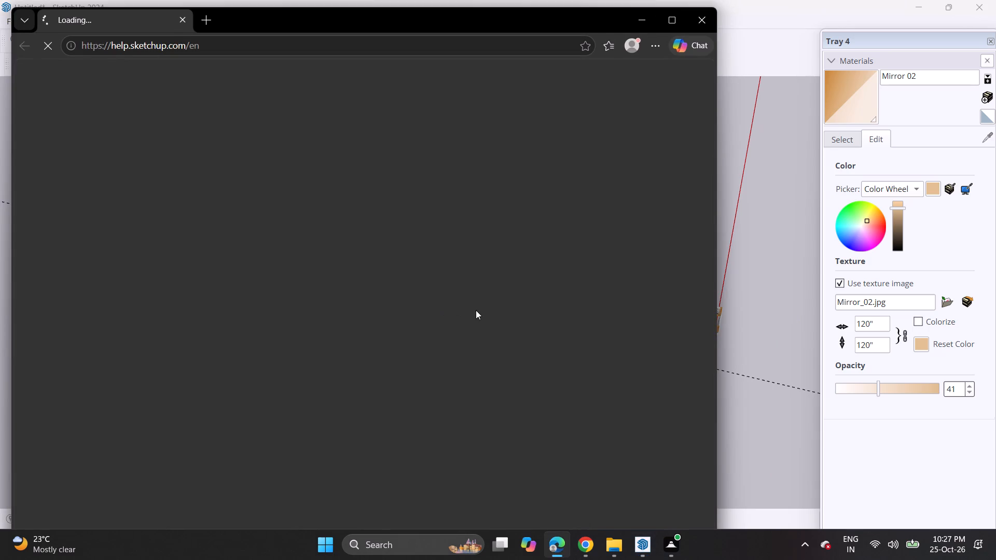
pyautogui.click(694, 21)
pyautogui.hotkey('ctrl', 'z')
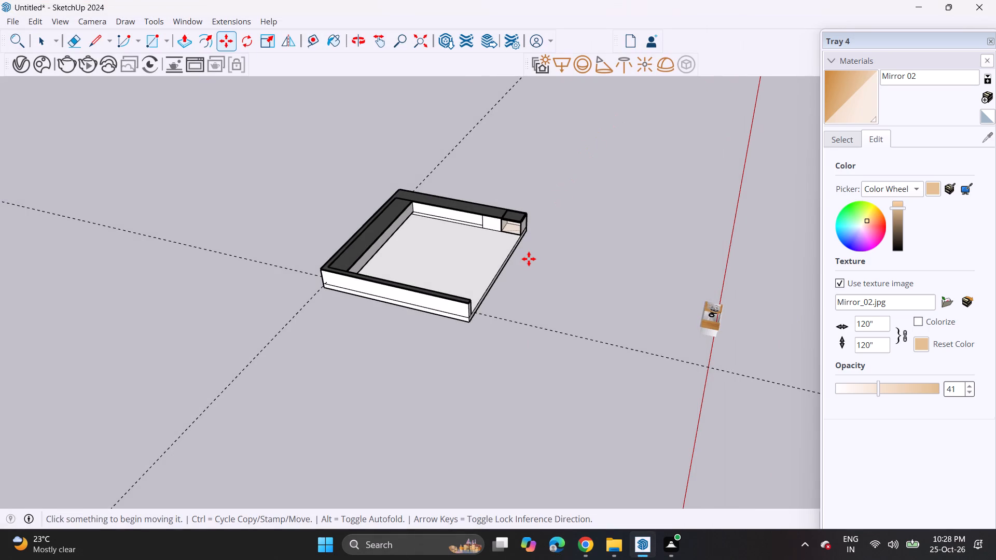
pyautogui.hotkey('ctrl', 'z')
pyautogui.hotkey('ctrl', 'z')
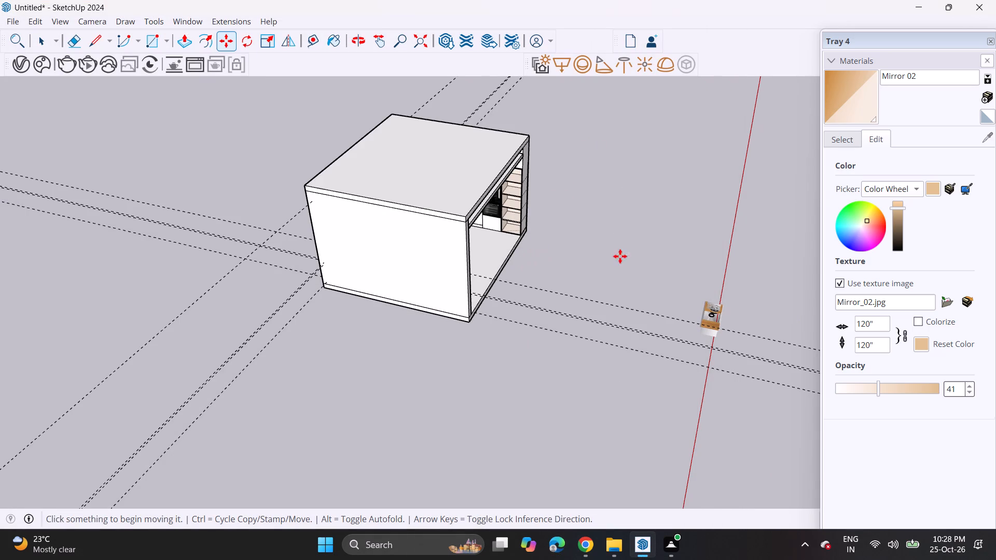
# Delete the imported workstation sink standing in front of the kitchen room.
pyautogui.press('space')
pyautogui.click(713, 315)
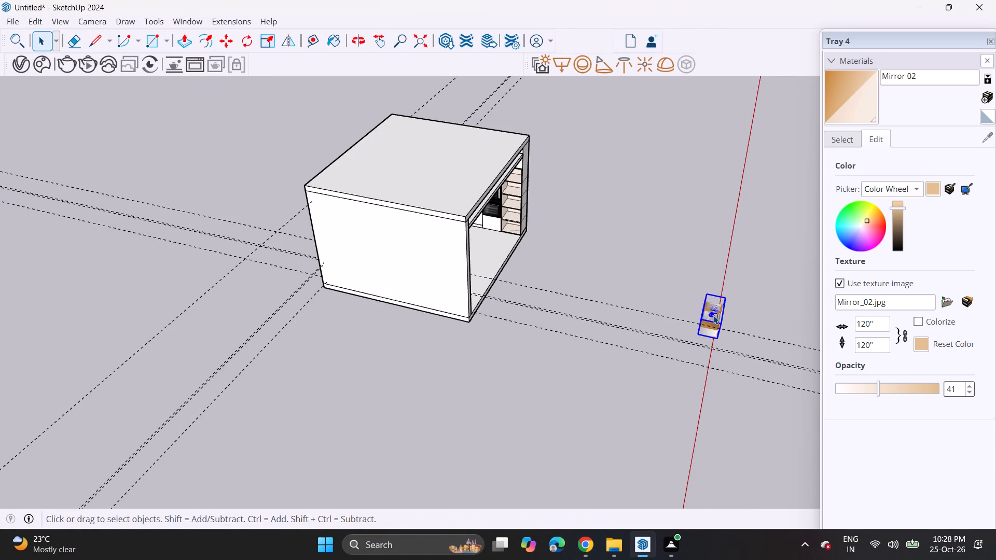
pyautogui.press('Delete')
# Import the model named pot from the Downloads folder and place it outside, beyond the kitchen window.
pyautogui.moveTo(712, 316); pyautogui.dragTo(410, 210, button='middle')
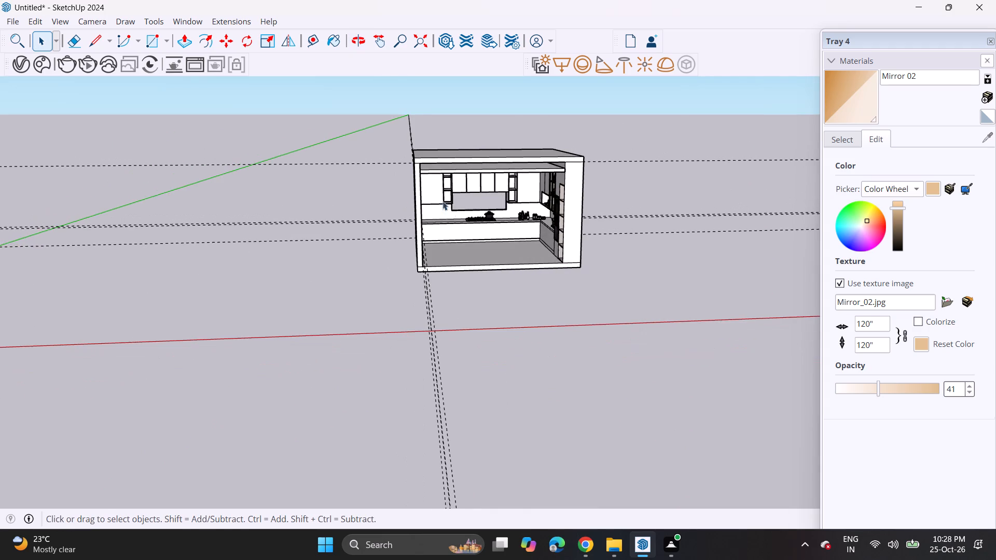
pyautogui.scroll(1, 472, 225)
pyautogui.scroll(-1, 473, 223)
pyautogui.scroll(20, 473, 220)
pyautogui.scroll(6, 473, 220)
pyautogui.moveTo(477, 230); pyautogui.dragTo(428, 212, button='middle')
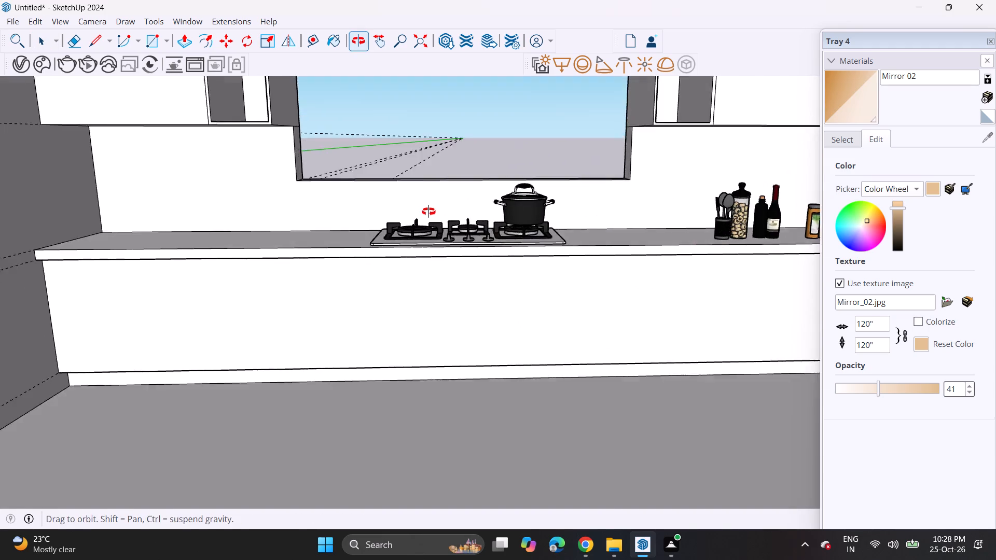
pyautogui.moveTo(428, 212); pyautogui.dragTo(459, 231, button='middle')
pyautogui.moveTo(444, 199); pyautogui.dragTo(505, 295, button='middle')
pyautogui.moveTo(513, 293); pyautogui.dragTo(512, 286, button='middle')
pyautogui.scroll(1, 503, 292)
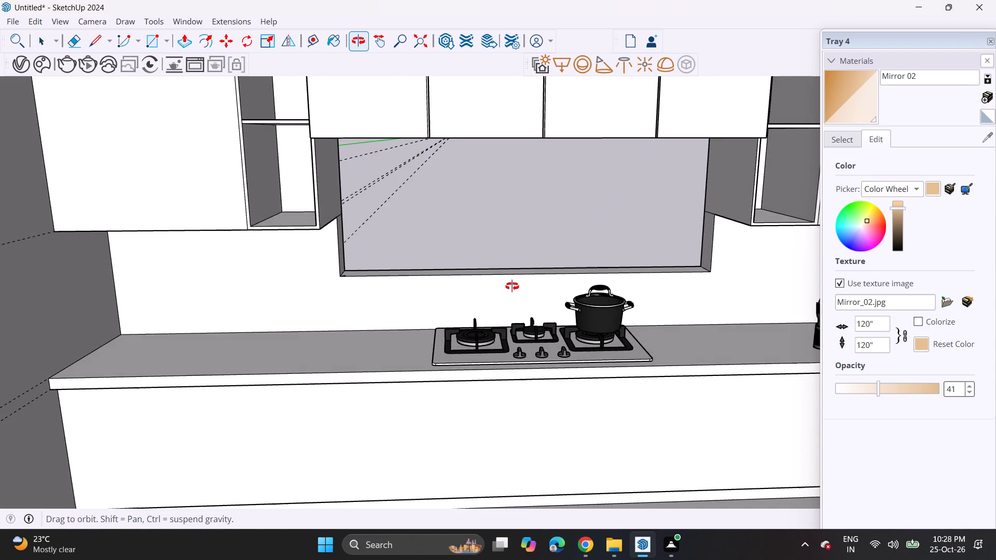
pyautogui.moveTo(512, 286); pyautogui.dragTo(504, 265, button='middle')
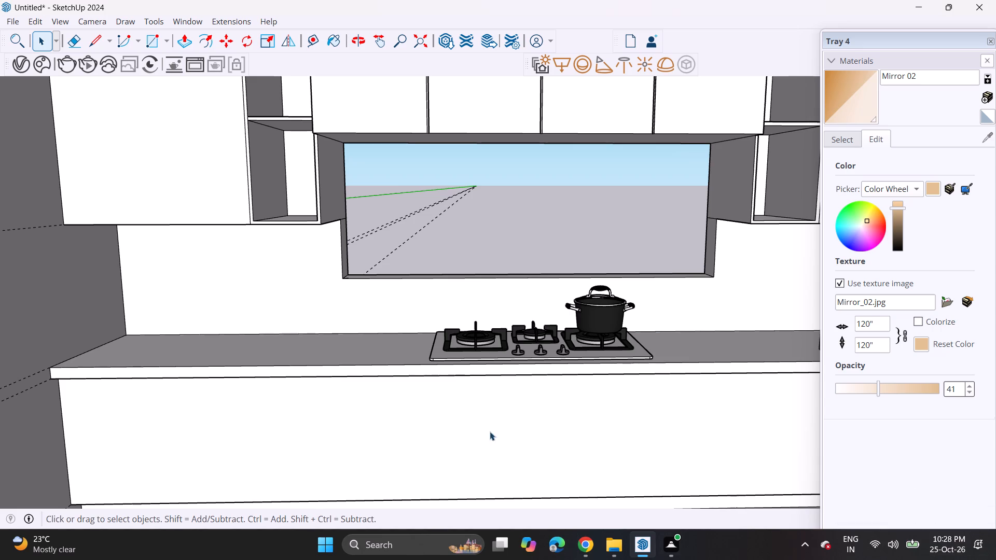
pyautogui.click(12, 22)
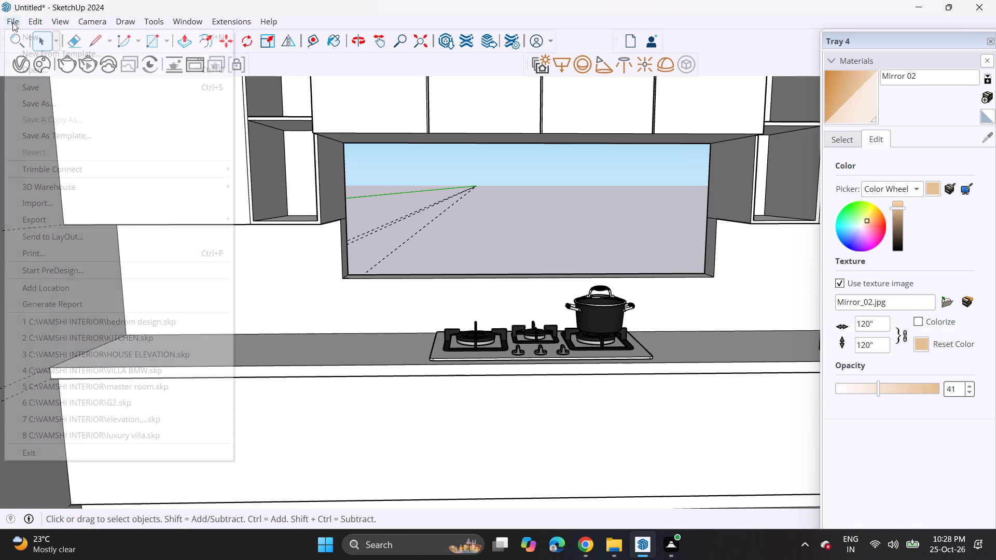
pyautogui.click(55, 206)
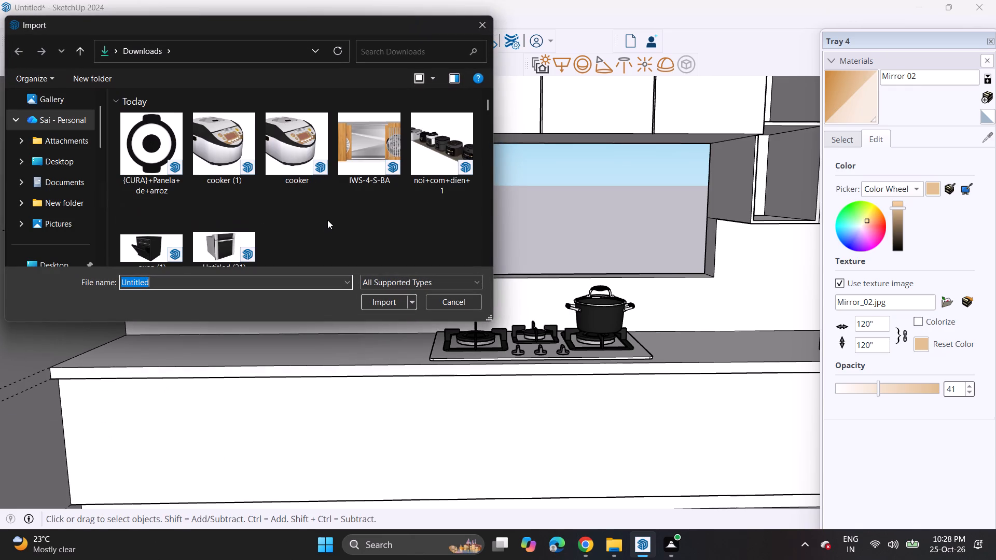
pyautogui.scroll(-6, 327, 216)
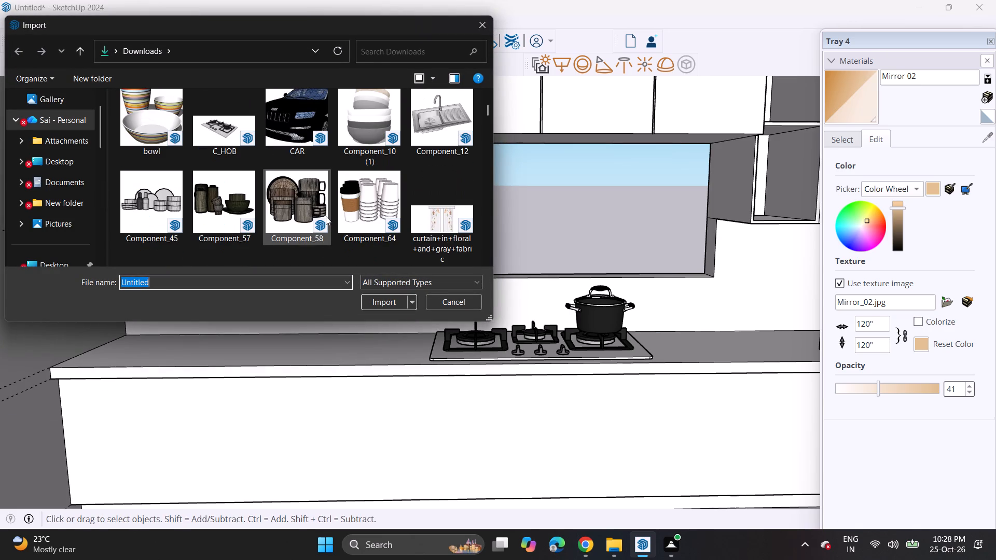
pyautogui.scroll(1, 326, 216)
pyautogui.scroll(-3, 326, 216)
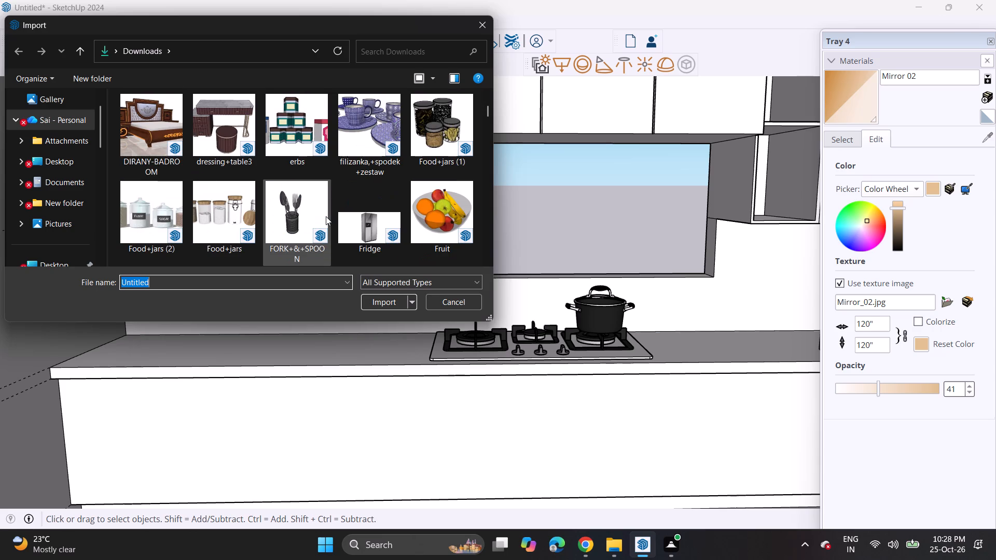
pyautogui.scroll(-1, 326, 216)
pyautogui.scroll(1, 326, 216)
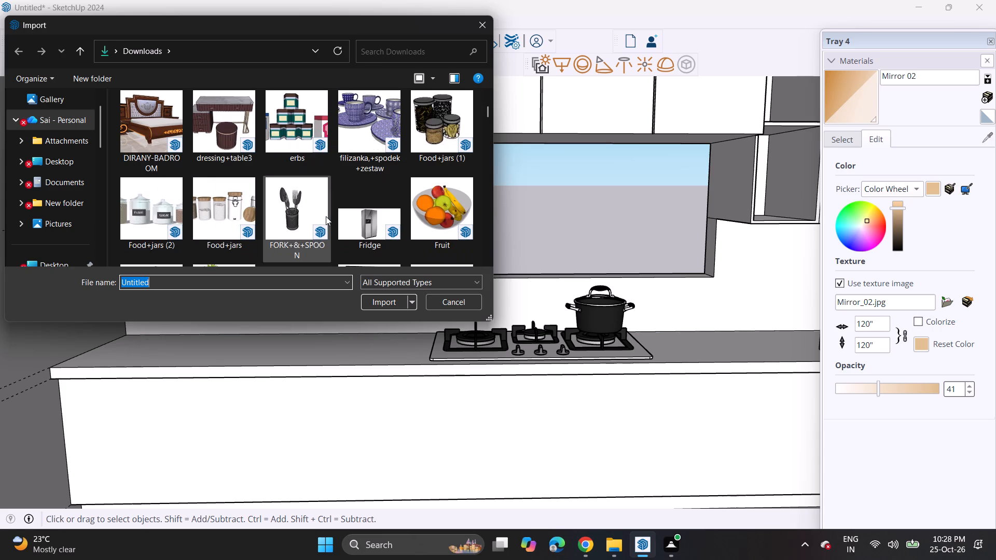
pyautogui.scroll(-2, 326, 216)
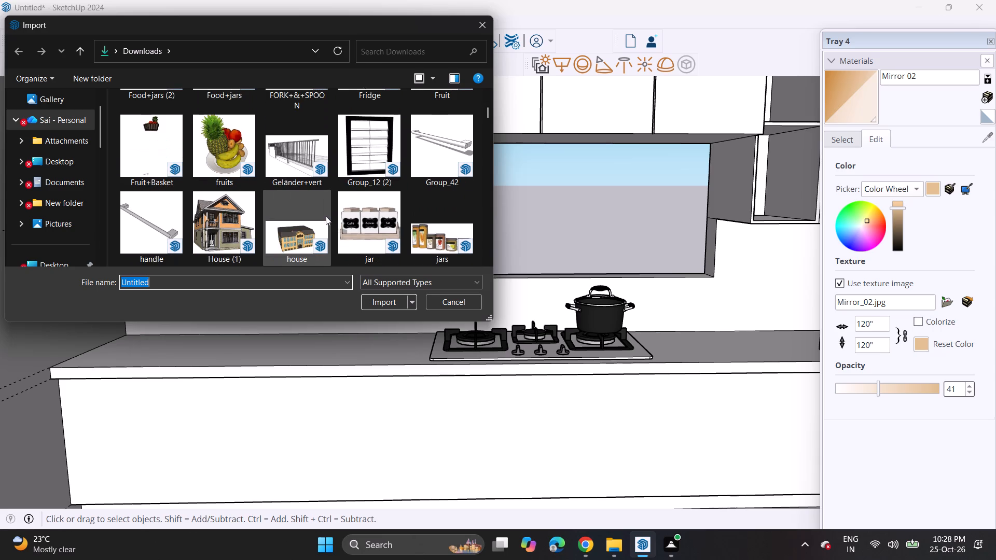
pyautogui.scroll(-4, 326, 216)
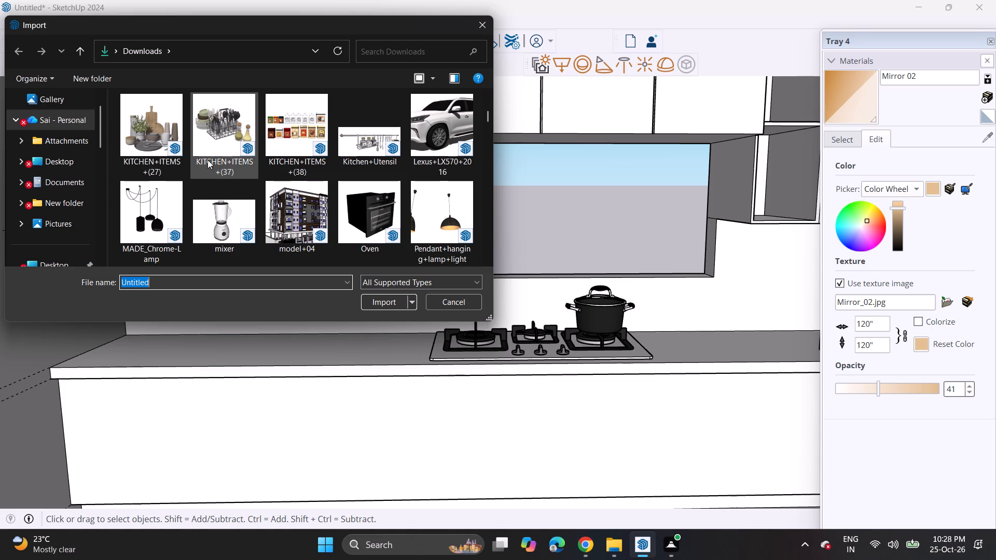
pyautogui.scroll(-2, 288, 153)
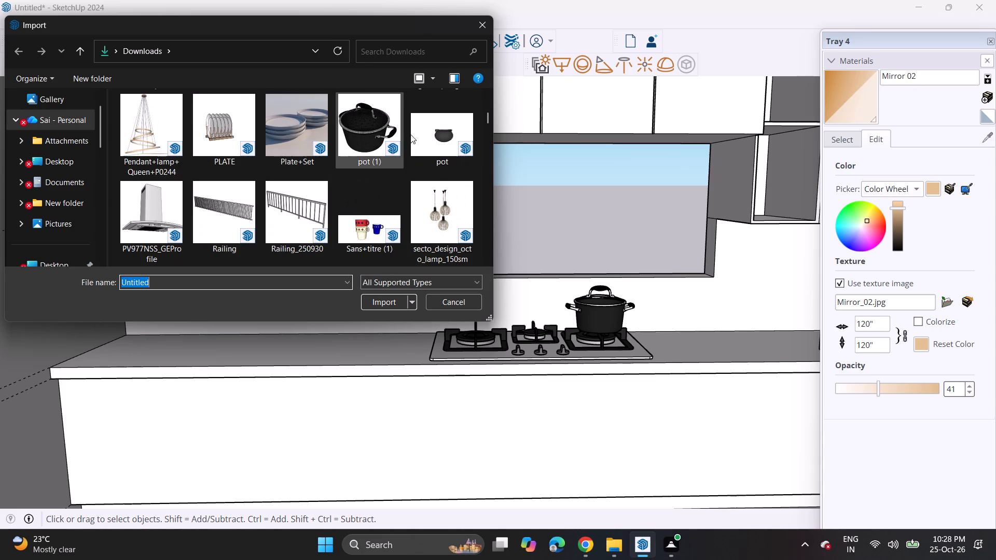
pyautogui.click(434, 144)
pyautogui.click(390, 299)
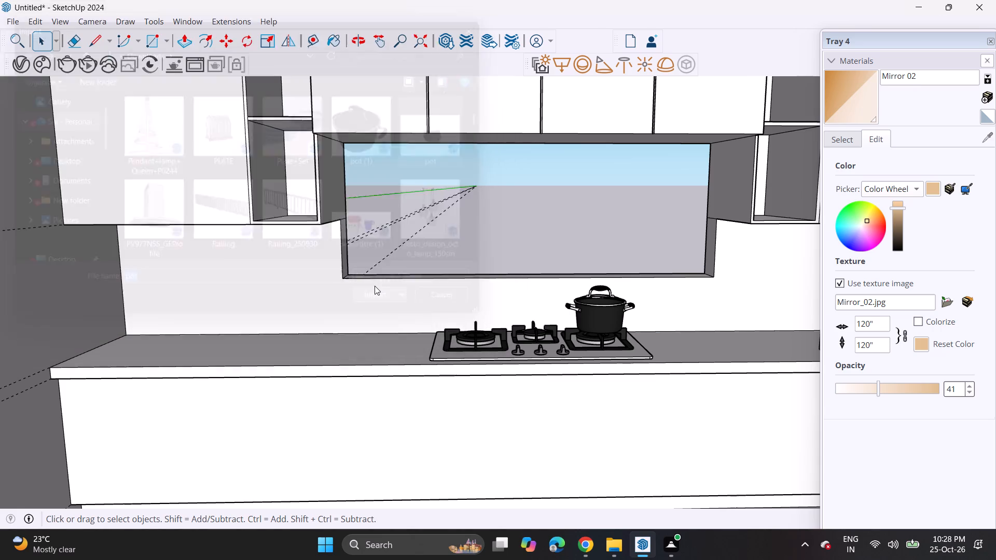
pyautogui.click(607, 305)
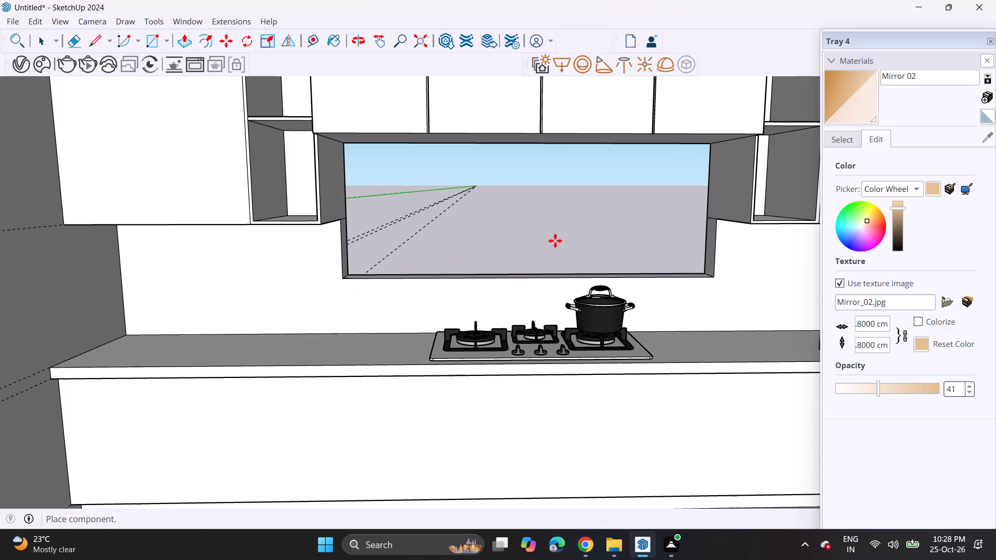
pyautogui.click(452, 201)
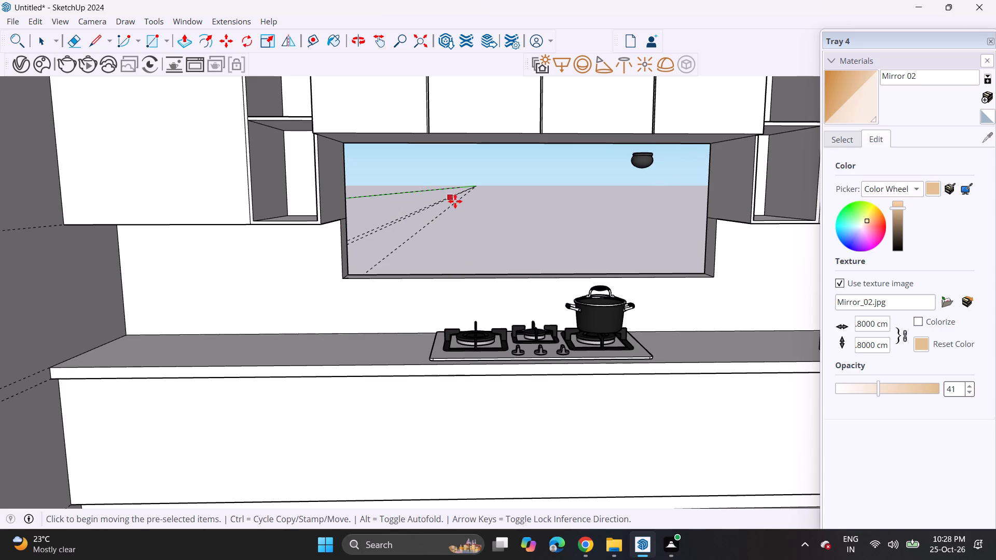
# Move the imported pot from beyond the window into the kitchen, close to the gas hob.
pyautogui.click(653, 169)
pyautogui.scroll(4, 493, 310)
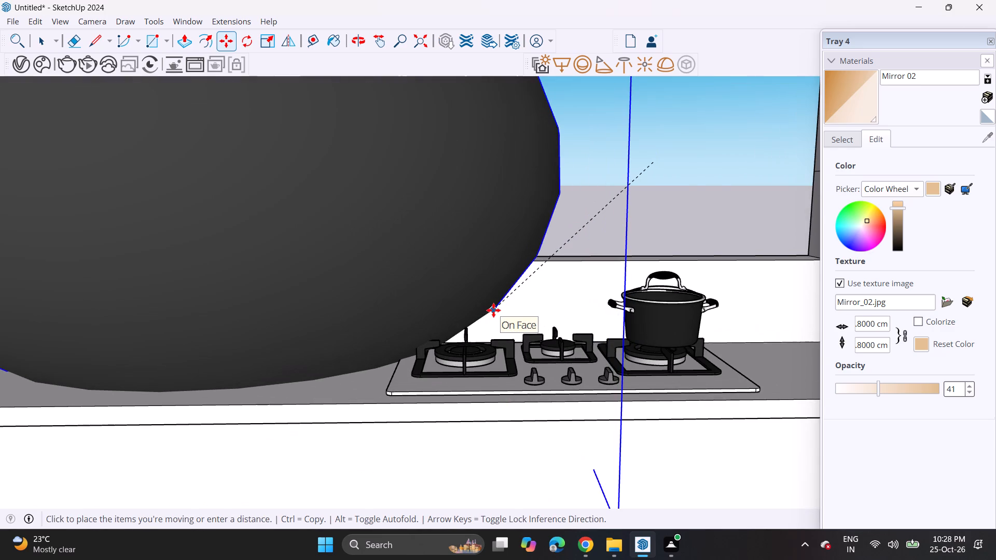
pyautogui.scroll(-3, 493, 310)
pyautogui.click(493, 313)
# Scale the oversized pot down uniformly to roughly the size of the cooking pot on the hob.
pyautogui.scroll(-6, 466, 299)
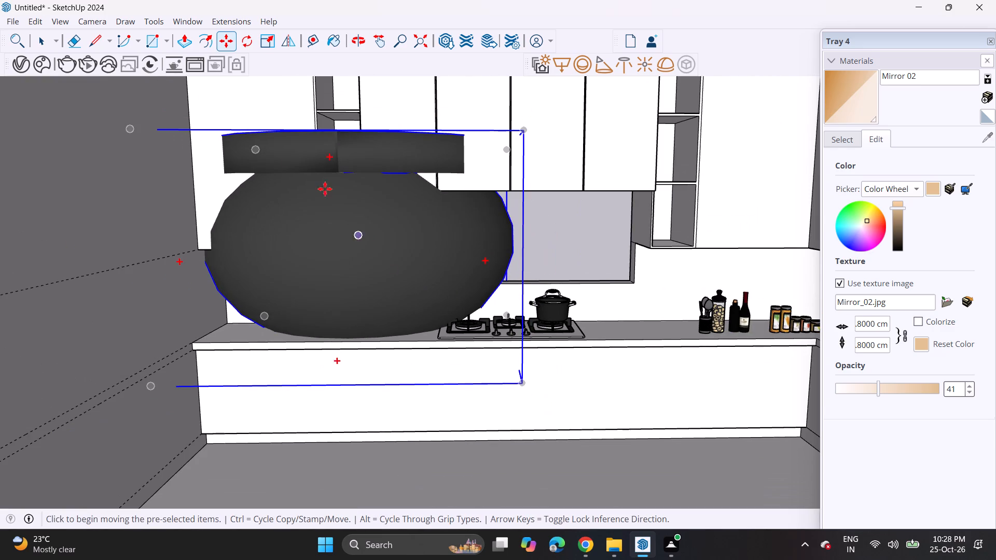
pyautogui.click(268, 44)
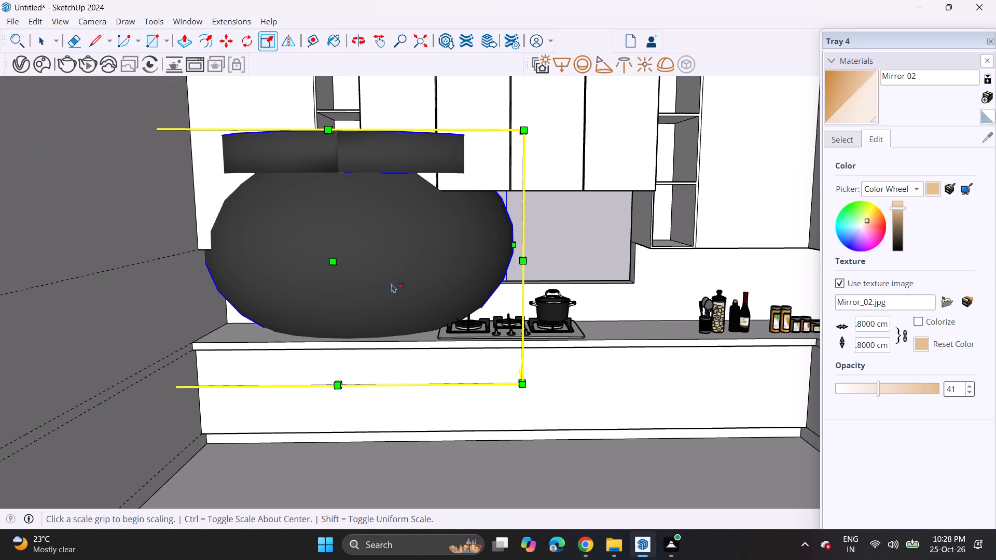
pyautogui.click(127, 130)
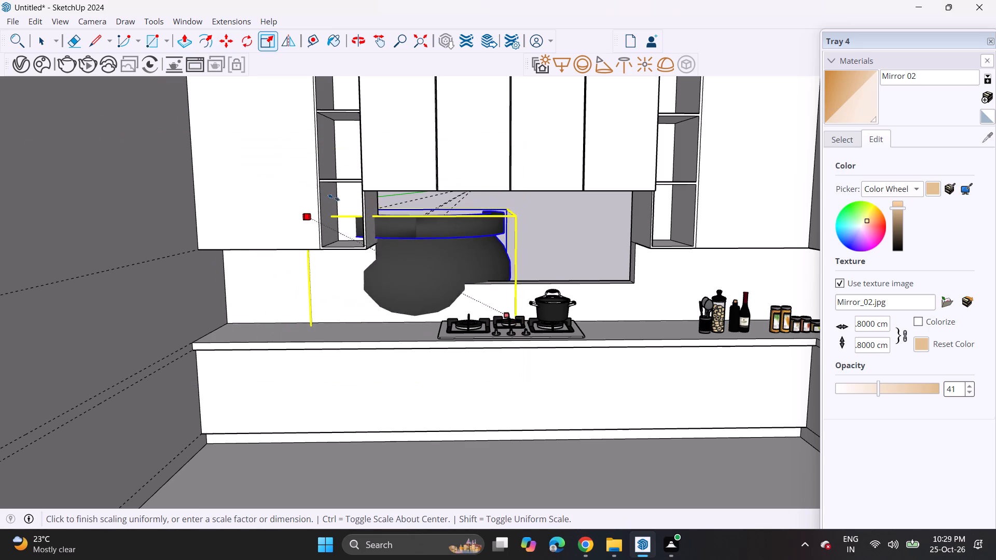
pyautogui.click(443, 259)
# Move the second pot from the window area down to the countertop, over the free large burner of the gas hob.
pyautogui.moveTo(391, 190); pyautogui.dragTo(383, 233, button='middle')
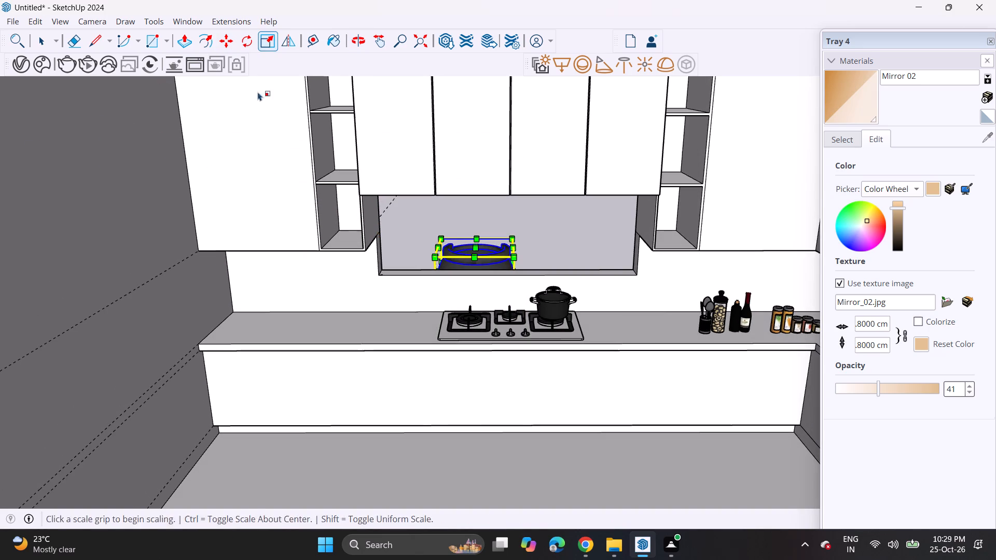
pyautogui.click(235, 40)
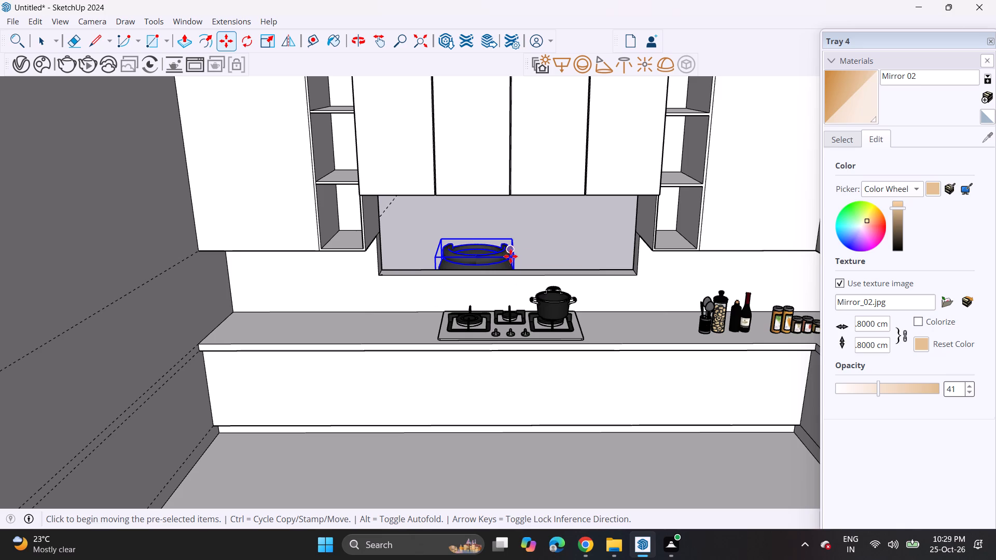
pyautogui.click(509, 263)
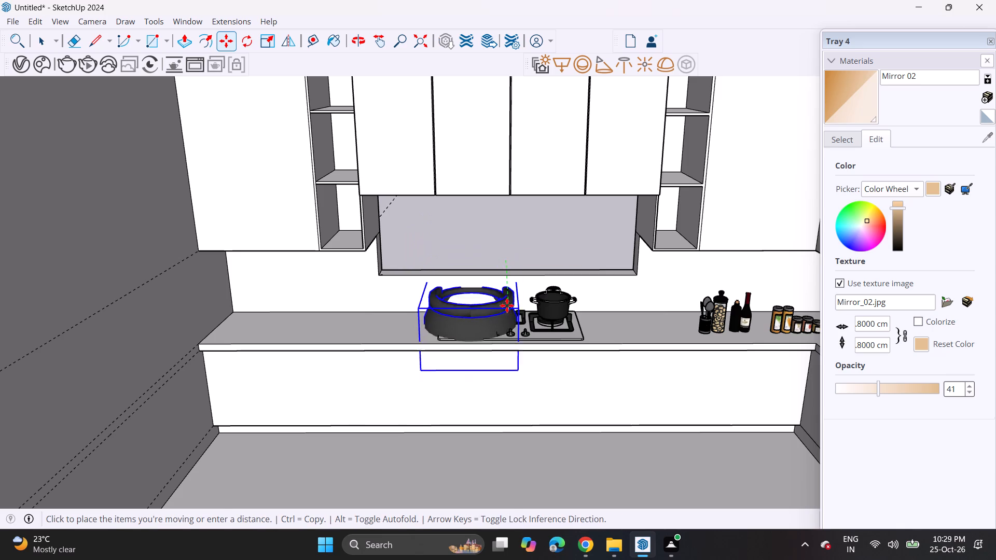
pyautogui.click(506, 311)
# Scale the second pot down uniformly again to roughly the size of the lidded pot on the hob.
pyautogui.moveTo(509, 340); pyautogui.dragTo(475, 244, button='middle')
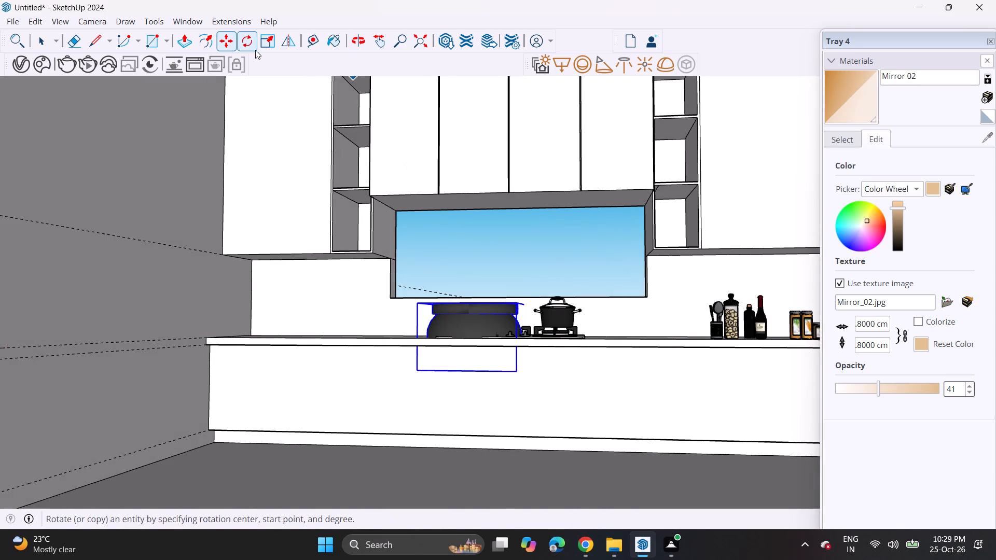
pyautogui.click(267, 44)
pyautogui.click(517, 375)
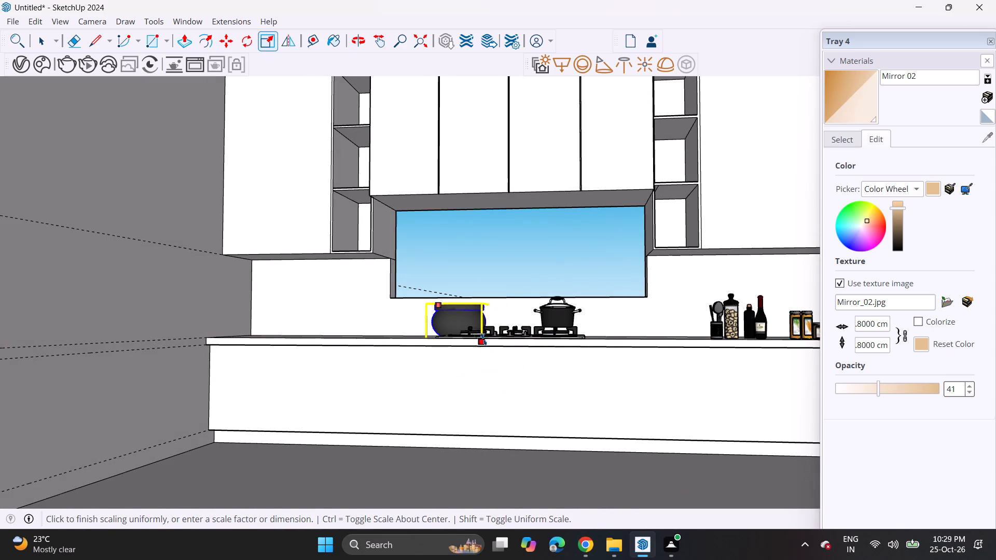
pyautogui.click(470, 329)
# Move the shrunken pot onto the free large burner of the gas hob, clear the selection and check its seating.
pyautogui.moveTo(463, 330); pyautogui.dragTo(516, 426, button='middle')
pyautogui.scroll(7, 422, 299)
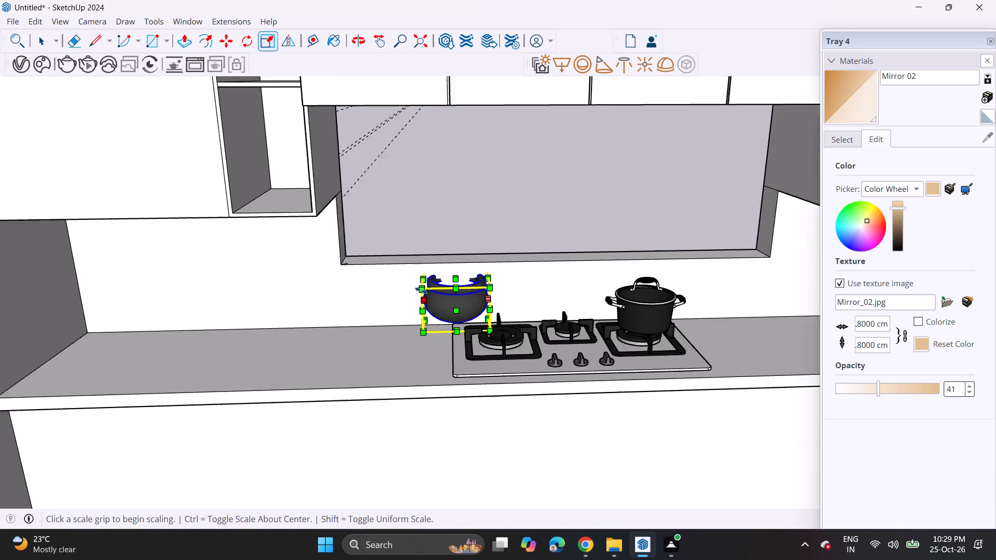
pyautogui.click(232, 32)
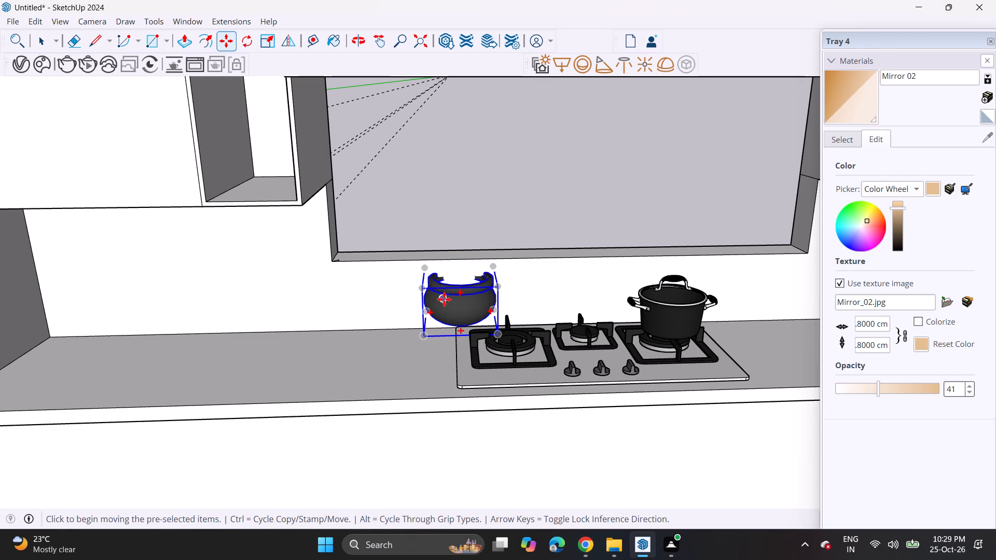
pyautogui.click(456, 312)
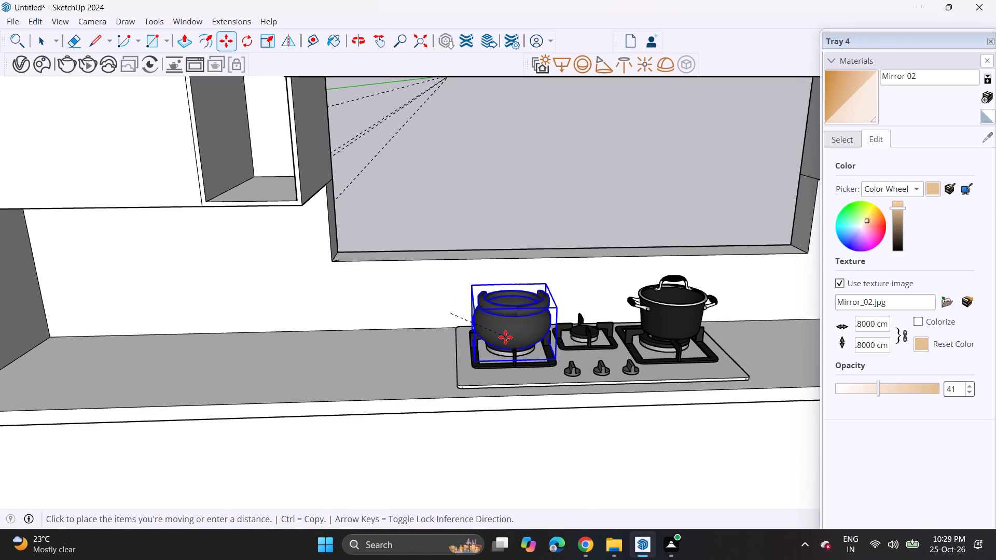
pyautogui.click(504, 337)
pyautogui.press('space')
pyautogui.click(552, 208)
pyautogui.moveTo(559, 243); pyautogui.dragTo(420, 178, button='middle')
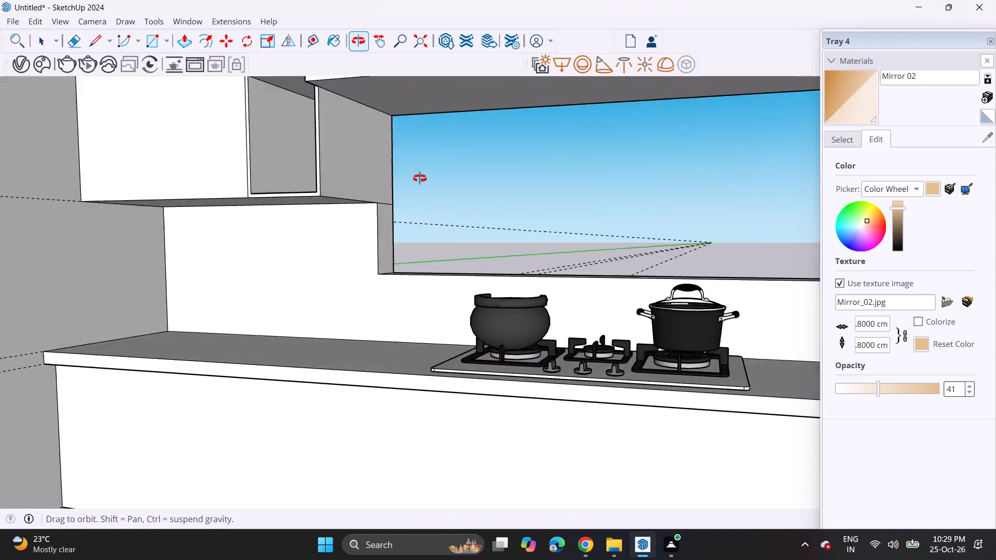
pyautogui.moveTo(420, 178); pyautogui.dragTo(496, 184, button='middle')
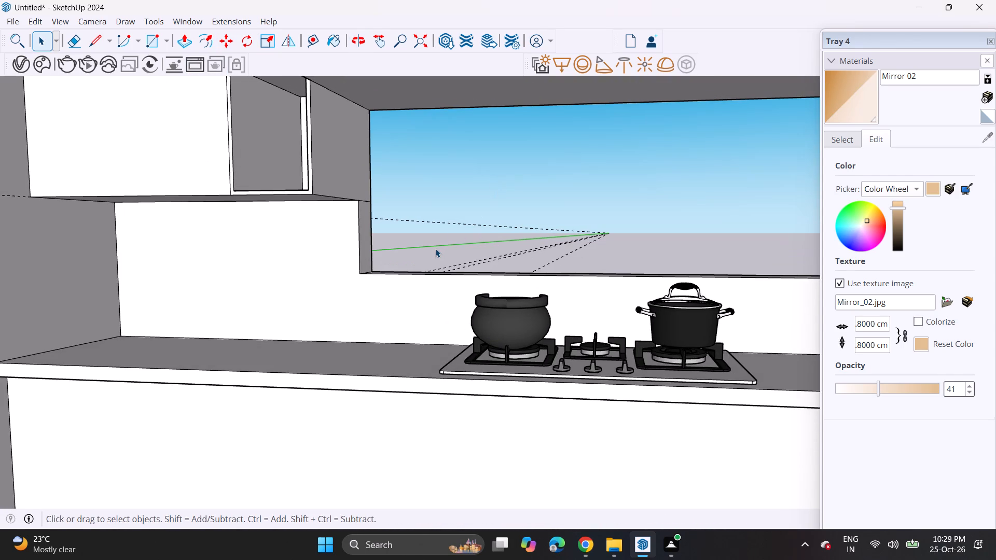
pyautogui.scroll(-4, 420, 256)
pyautogui.moveTo(416, 263); pyautogui.dragTo(453, 279, button='middle')
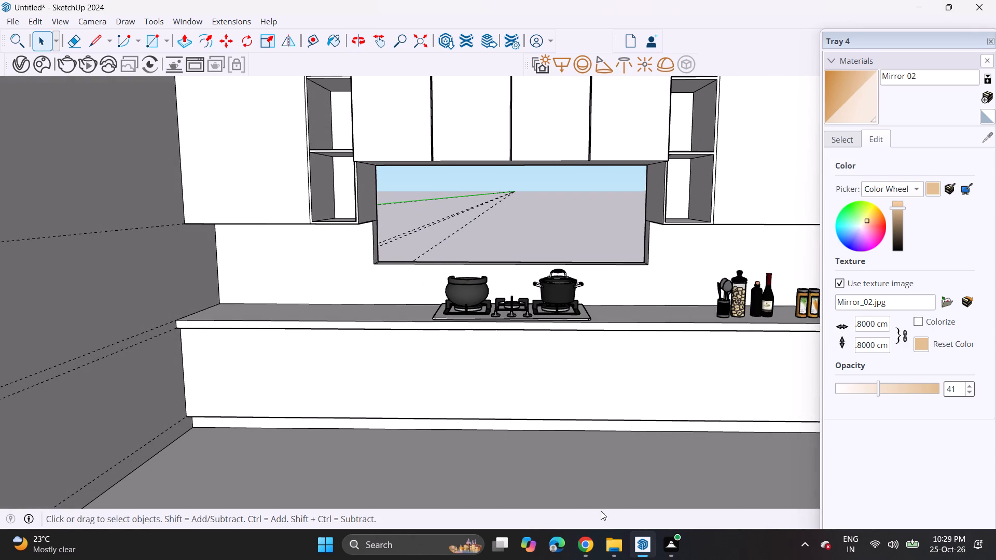
# Switch to 3D Warehouse in Chrome and search the models for chimney.
pyautogui.click(596, 550)
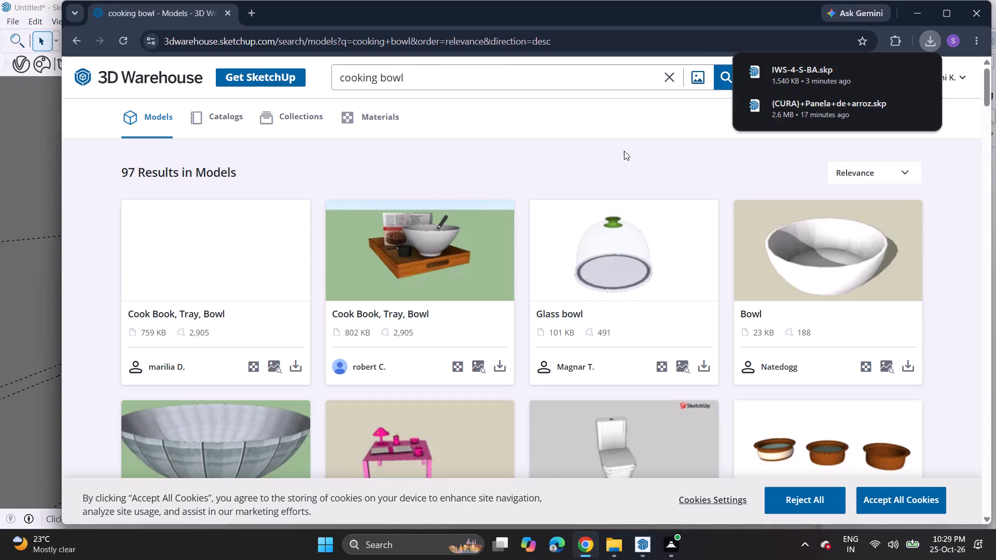
pyautogui.click(673, 84)
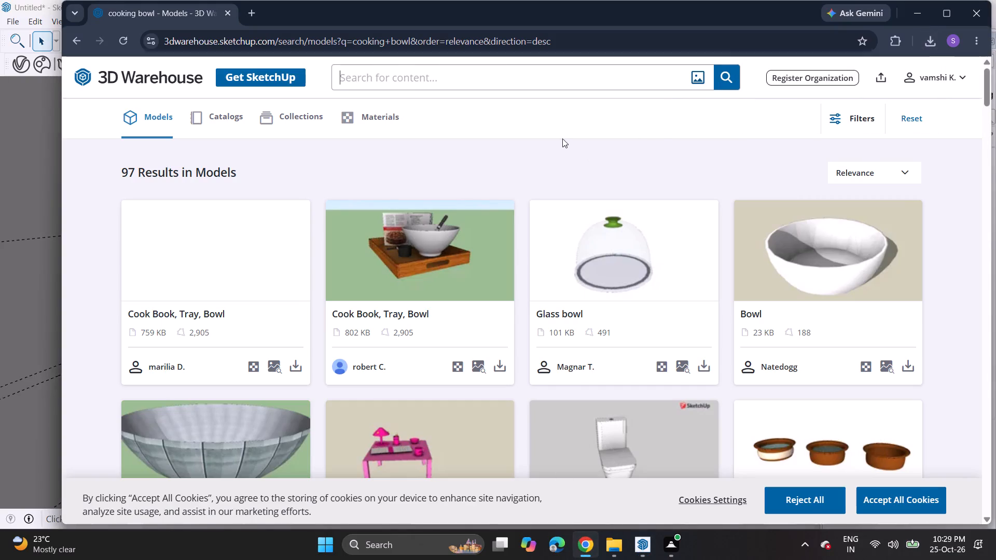
pyautogui.click(555, 74)
pyautogui.press('c')
pyautogui.write('hi')
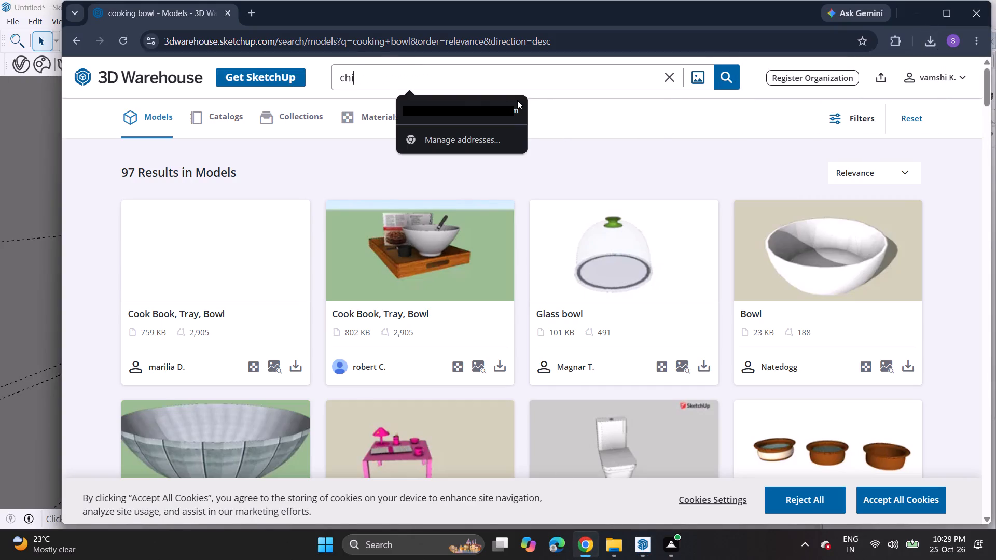
pyautogui.write('mne')
pyautogui.press('y')
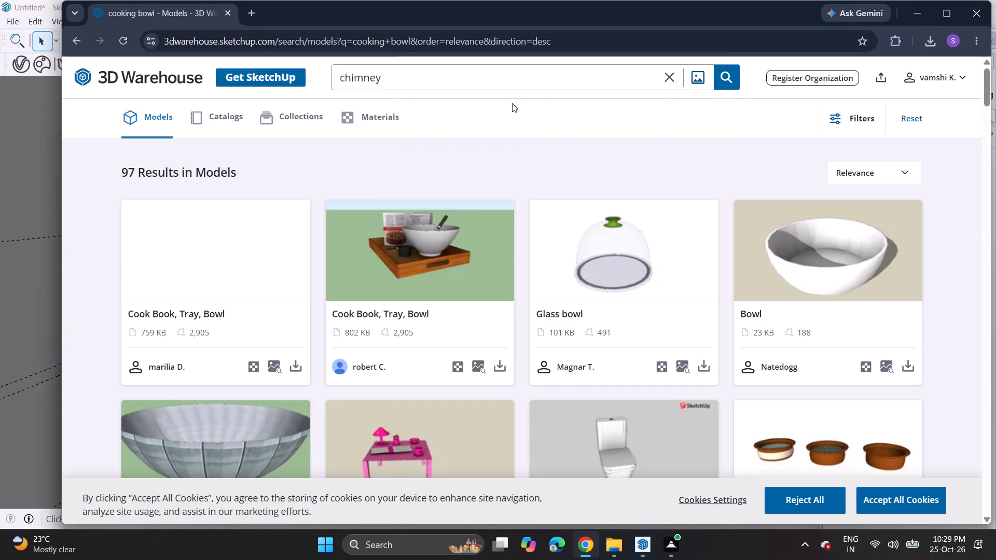
pyautogui.press('Return')
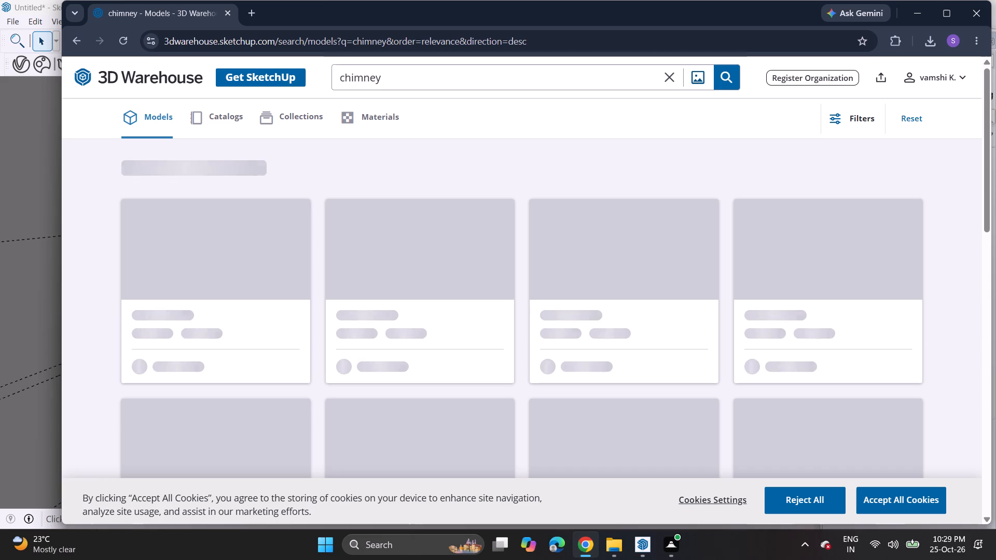